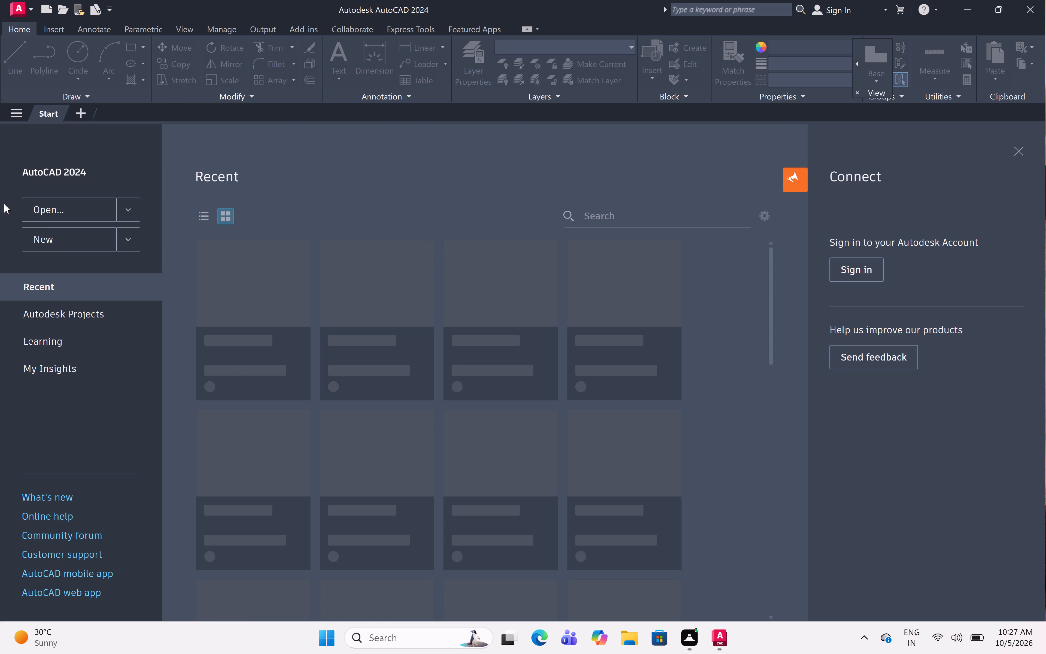
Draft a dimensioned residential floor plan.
Create a new blank drawing.
{"action": "left_click", "coordinate": [62, 239]}
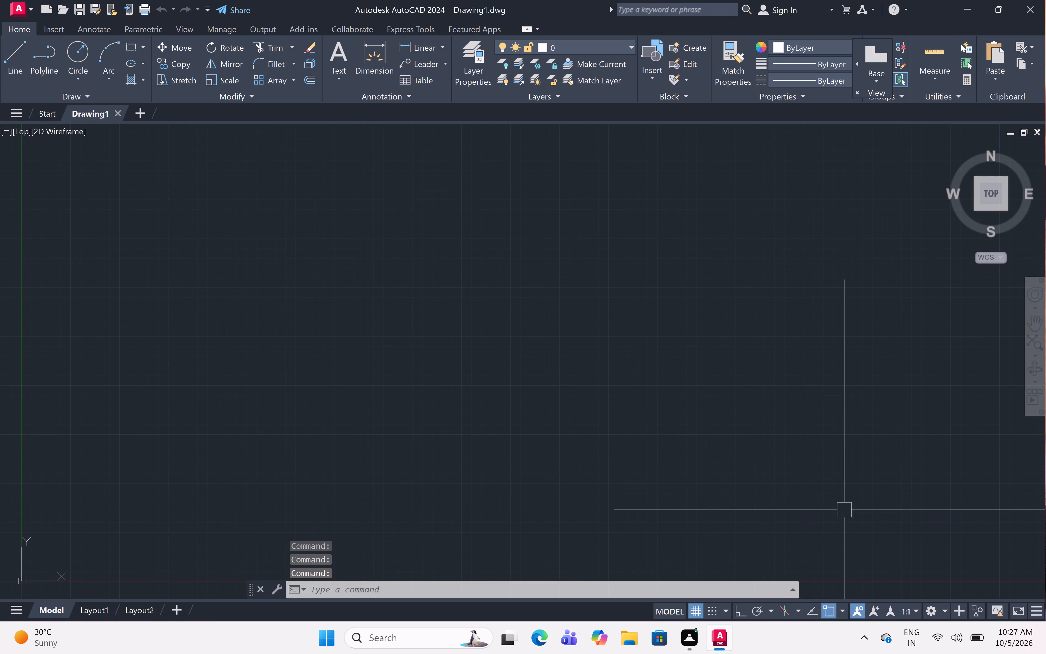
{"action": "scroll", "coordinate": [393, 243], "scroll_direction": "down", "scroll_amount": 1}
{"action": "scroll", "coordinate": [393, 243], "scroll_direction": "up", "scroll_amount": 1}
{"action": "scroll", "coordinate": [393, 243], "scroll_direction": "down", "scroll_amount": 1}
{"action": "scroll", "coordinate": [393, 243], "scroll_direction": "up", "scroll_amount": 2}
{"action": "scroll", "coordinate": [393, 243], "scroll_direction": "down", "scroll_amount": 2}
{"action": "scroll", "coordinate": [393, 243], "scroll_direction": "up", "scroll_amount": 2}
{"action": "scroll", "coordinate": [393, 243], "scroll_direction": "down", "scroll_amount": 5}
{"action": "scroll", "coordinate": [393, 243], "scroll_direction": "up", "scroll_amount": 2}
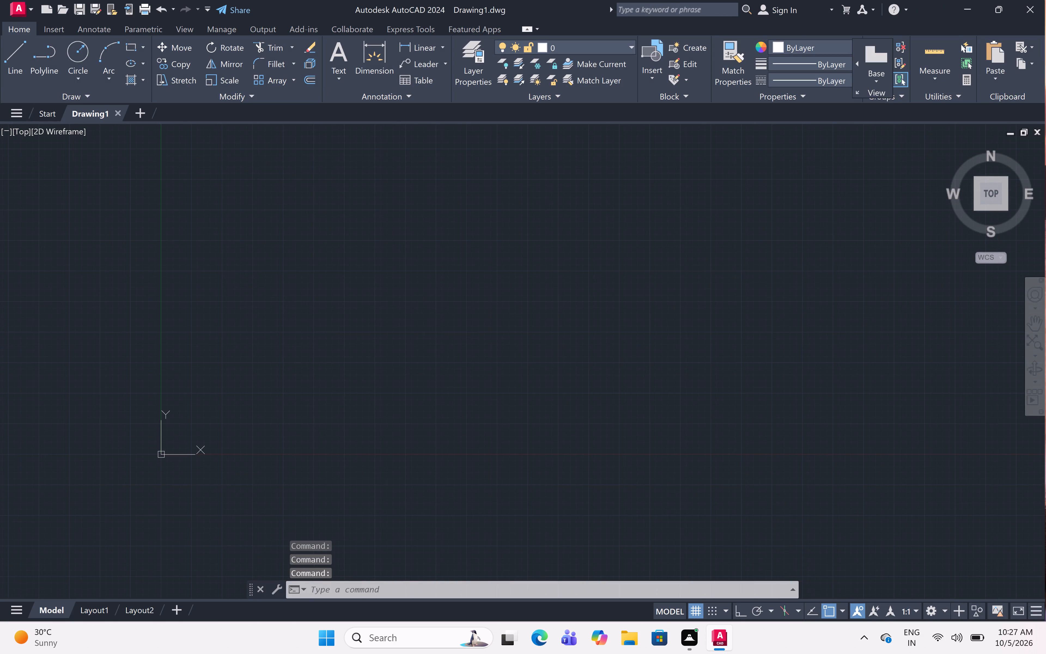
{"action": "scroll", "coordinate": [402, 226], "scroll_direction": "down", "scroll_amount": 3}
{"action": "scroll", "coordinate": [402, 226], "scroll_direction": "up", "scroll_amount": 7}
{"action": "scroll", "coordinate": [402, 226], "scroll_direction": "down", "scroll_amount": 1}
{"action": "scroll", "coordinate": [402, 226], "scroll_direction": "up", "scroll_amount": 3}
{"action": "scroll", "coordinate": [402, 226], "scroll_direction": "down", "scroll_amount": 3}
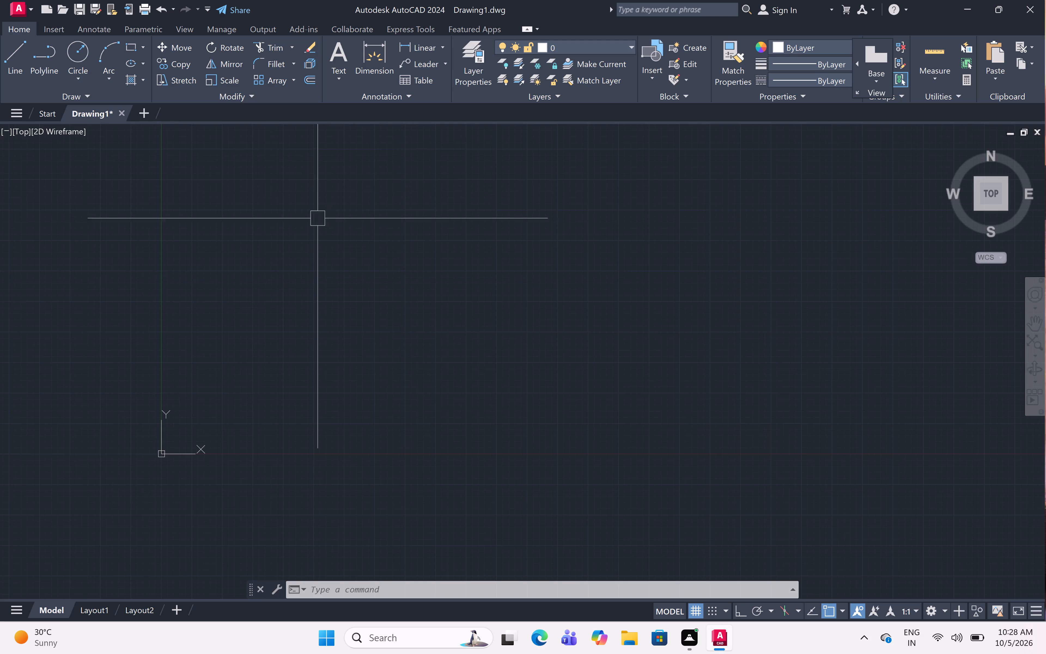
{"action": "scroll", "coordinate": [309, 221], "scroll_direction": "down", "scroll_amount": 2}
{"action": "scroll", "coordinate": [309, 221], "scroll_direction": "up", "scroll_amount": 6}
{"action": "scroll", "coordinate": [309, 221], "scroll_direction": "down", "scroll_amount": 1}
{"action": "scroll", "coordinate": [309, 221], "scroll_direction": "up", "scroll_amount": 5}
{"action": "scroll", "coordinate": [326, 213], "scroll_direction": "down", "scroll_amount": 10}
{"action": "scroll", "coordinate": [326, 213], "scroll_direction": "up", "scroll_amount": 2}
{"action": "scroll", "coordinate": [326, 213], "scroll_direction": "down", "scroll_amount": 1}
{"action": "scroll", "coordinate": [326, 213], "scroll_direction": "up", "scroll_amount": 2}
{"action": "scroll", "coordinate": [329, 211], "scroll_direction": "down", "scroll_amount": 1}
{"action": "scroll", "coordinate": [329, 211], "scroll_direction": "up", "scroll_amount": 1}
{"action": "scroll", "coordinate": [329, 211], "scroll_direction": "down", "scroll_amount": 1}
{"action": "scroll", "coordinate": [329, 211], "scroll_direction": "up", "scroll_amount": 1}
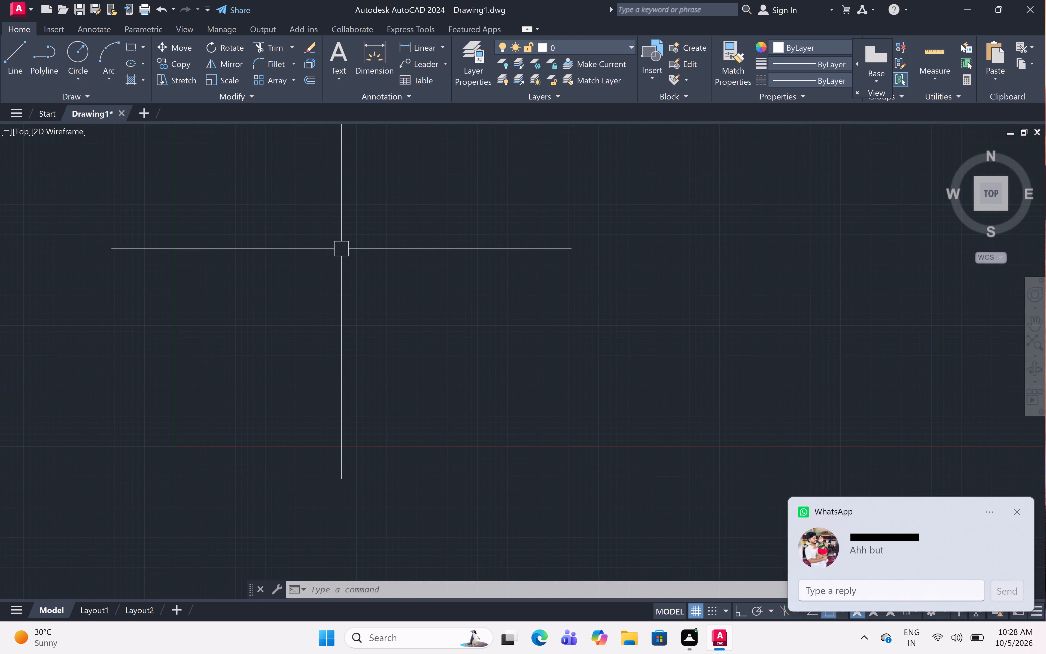
Draw one horizontal construction line across the upper part of the drawing area, above the origin.
{"action": "key", "text": "x"}
{"action": "key", "text": "l"}
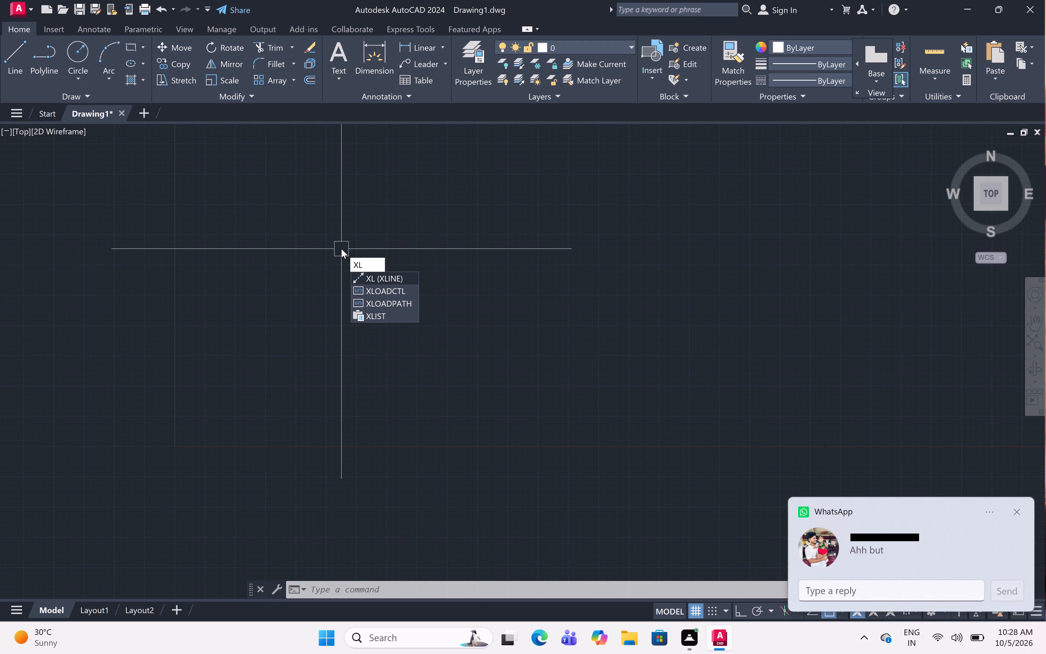
{"action": "key", "text": "space"}
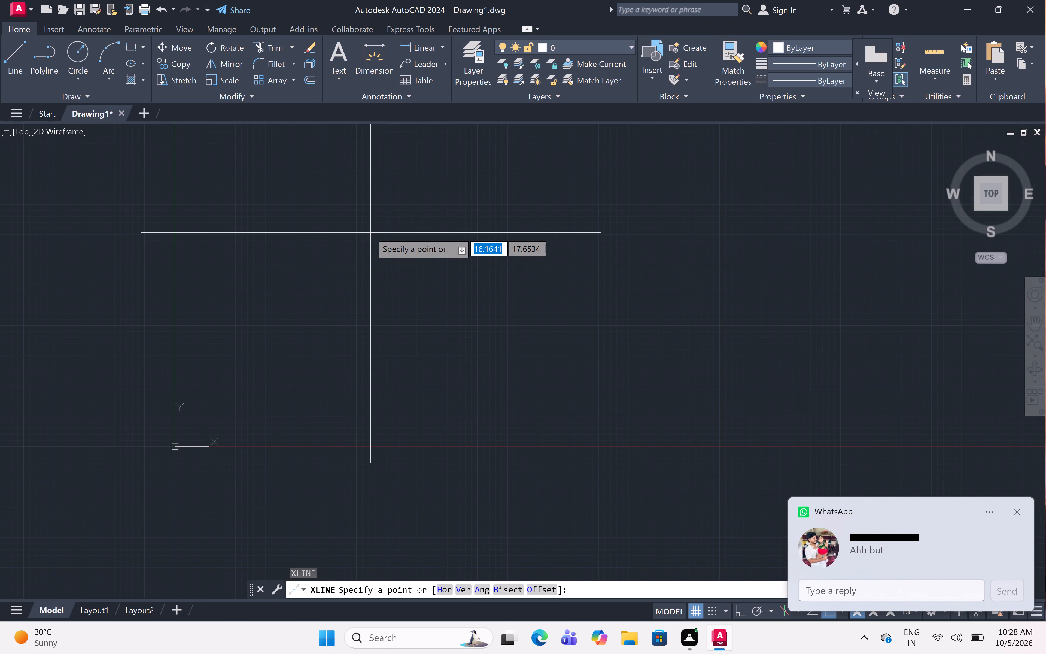
{"action": "key", "text": "h"}
{"action": "key", "text": "space"}
{"action": "left_click", "coordinate": [421, 187]}
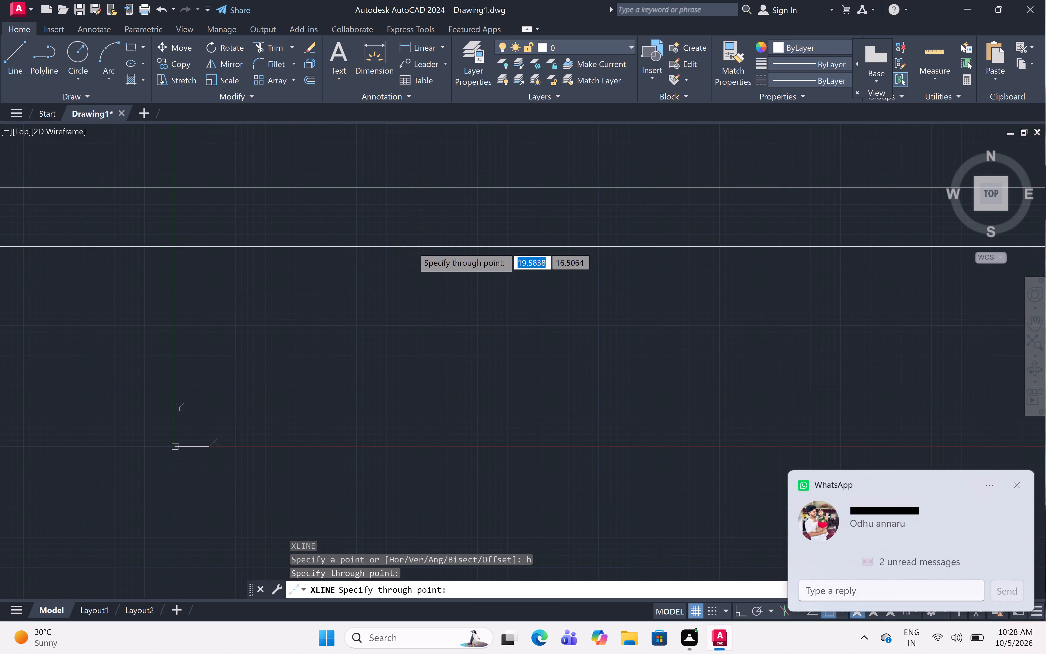
{"action": "key", "text": "space"}
Draw one vertical construction line a short distance right of the Y axis, crossing the horizontal construction line.
{"action": "key", "text": "space"}
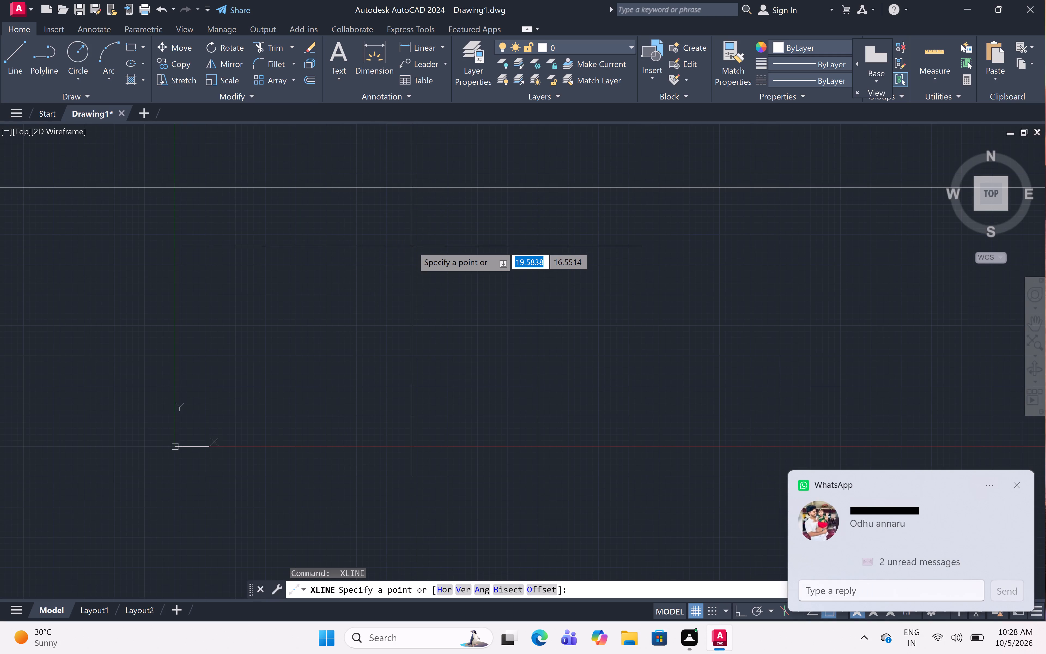
{"action": "type", "text": "v"}
{"action": "key", "text": "space"}
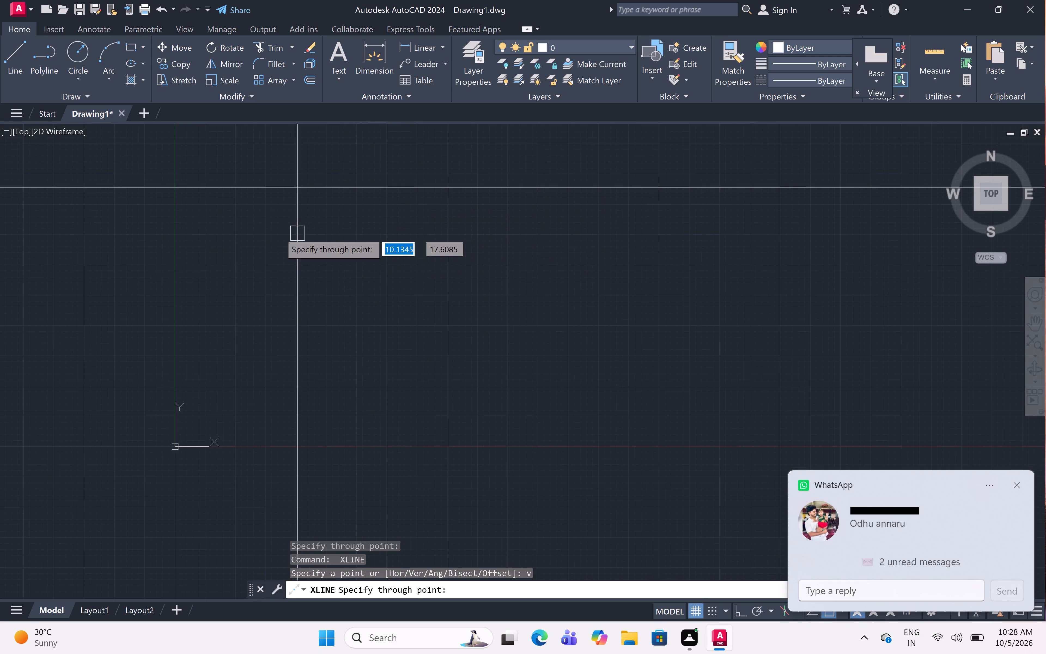
{"action": "left_click", "coordinate": [259, 239]}
{"action": "key", "text": "Escape"}
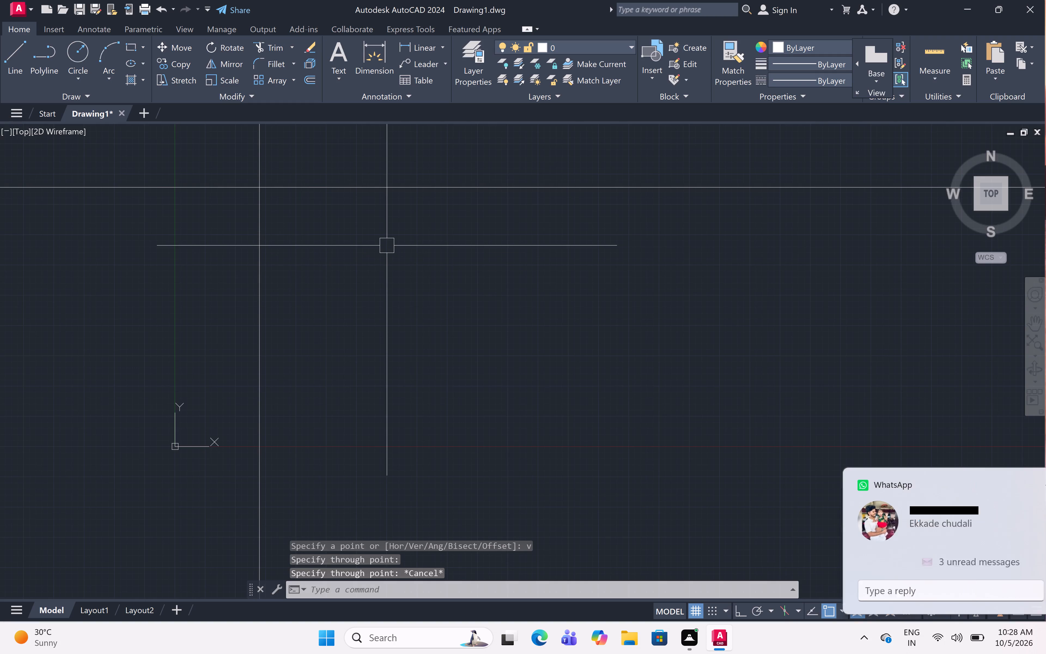
Trim the vertical line above the crossing and the horizontal line left of it, leaving an upper-left corner.
{"action": "key", "text": "t"}
{"action": "type", "text": "r"}
{"action": "key", "text": "space"}
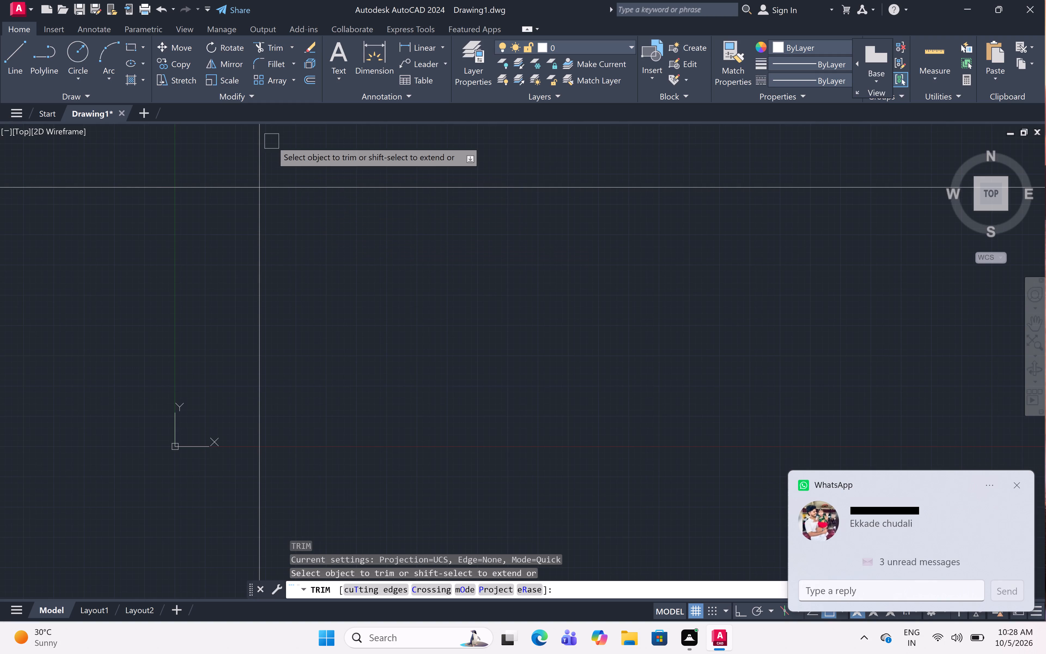
{"action": "left_click", "coordinate": [272, 141]}
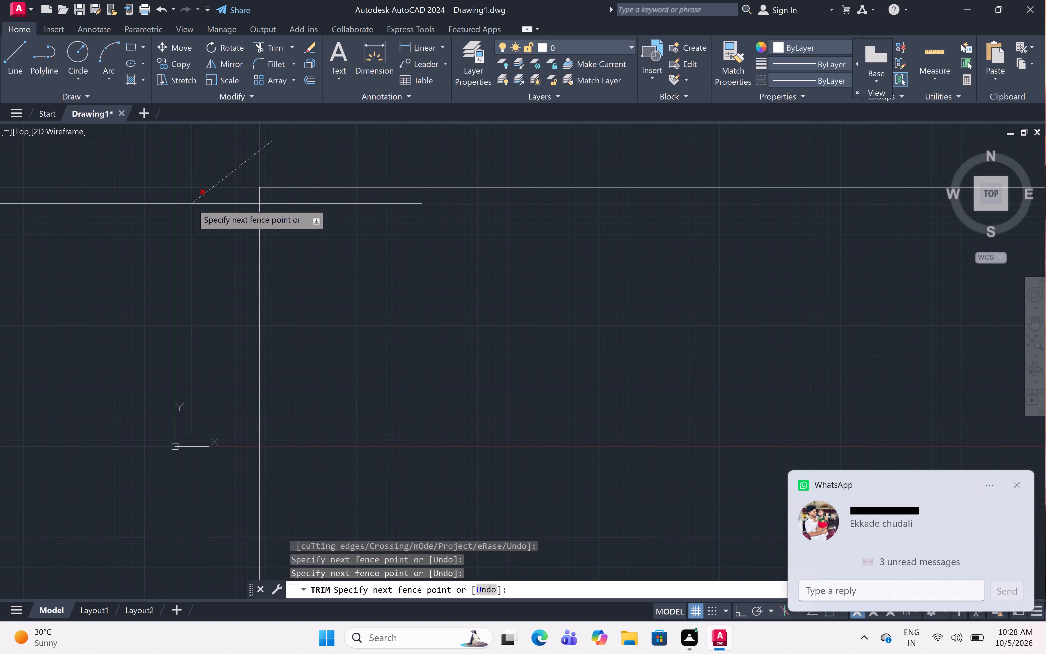
{"action": "left_click", "coordinate": [192, 204]}
{"action": "key", "text": "Escape"}
Start the Offset command near the trimmed upper-left corner and begin specifying the offset distance.
{"action": "scroll", "coordinate": [271, 190], "scroll_direction": "up", "scroll_amount": 3}
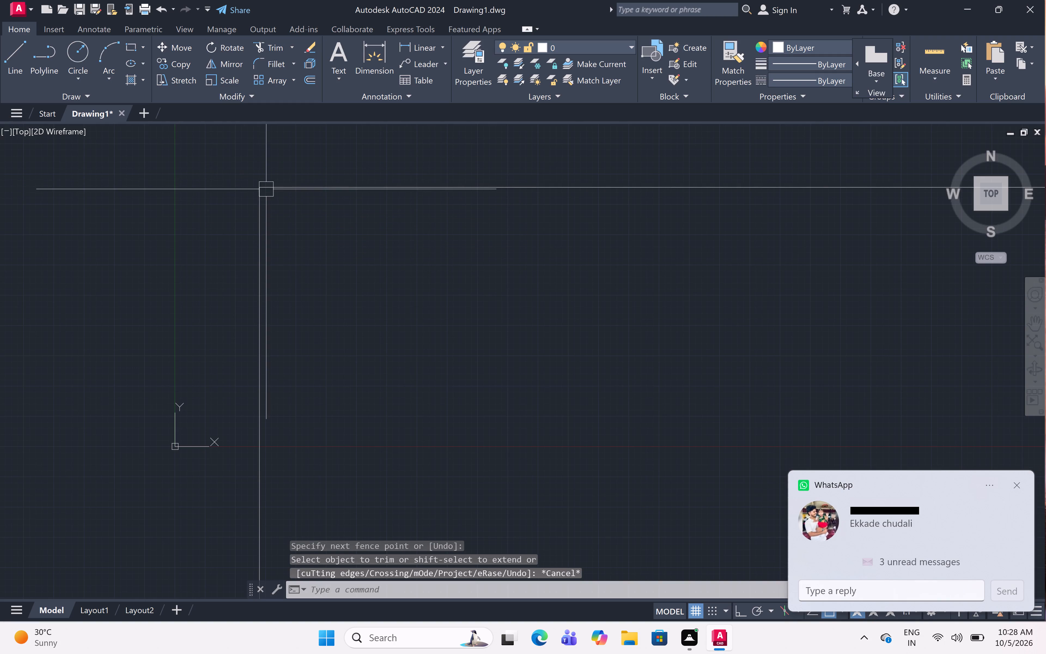
{"action": "scroll", "coordinate": [272, 190], "scroll_direction": "up", "scroll_amount": 7}
{"action": "scroll", "coordinate": [272, 190], "scroll_direction": "down", "scroll_amount": 1}
{"action": "scroll", "coordinate": [272, 190], "scroll_direction": "up", "scroll_amount": 3}
{"action": "scroll", "coordinate": [272, 190], "scroll_direction": "down", "scroll_amount": 2}
{"action": "scroll", "coordinate": [272, 190], "scroll_direction": "up", "scroll_amount": 1}
{"action": "scroll", "coordinate": [272, 190], "scroll_direction": "down", "scroll_amount": 1}
{"action": "type", "text": "off"}
{"action": "key", "text": "space"}
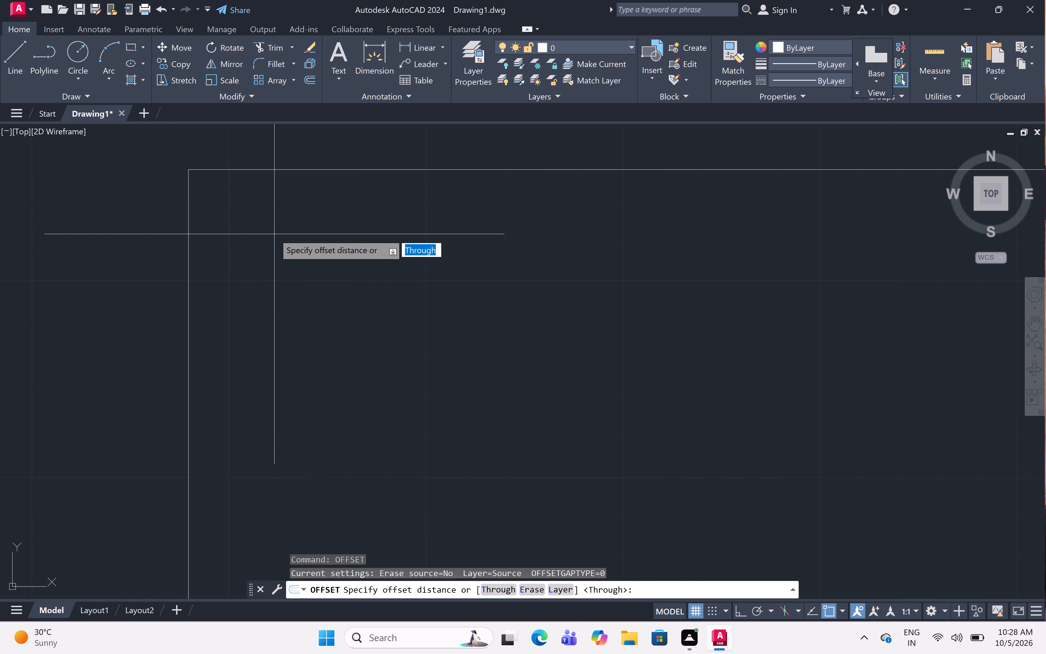
{"action": "key", "text": "1"}
{"action": "key", "text": "BackSpace"}
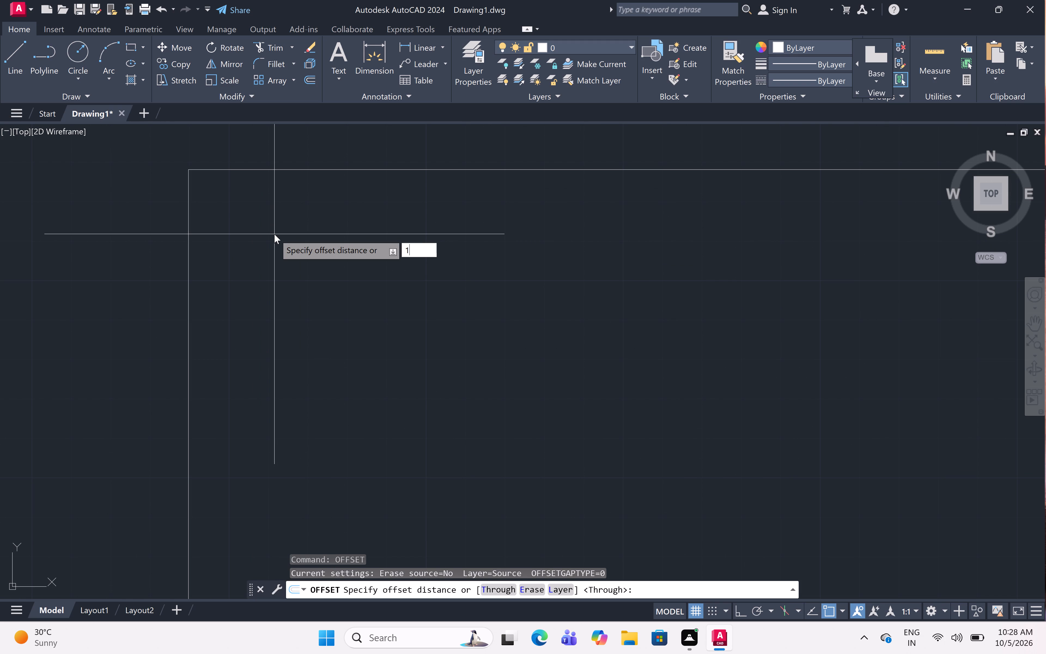
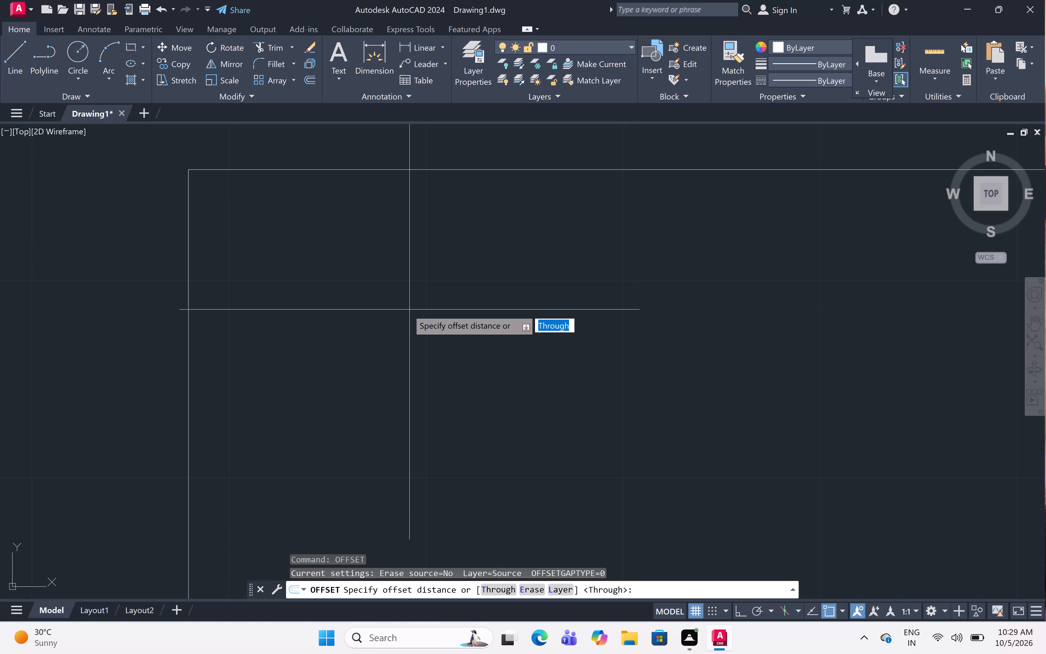
Set the drawing units to Engineering length type with 0'-0.0" precision.
{"action": "key", "text": "u"}
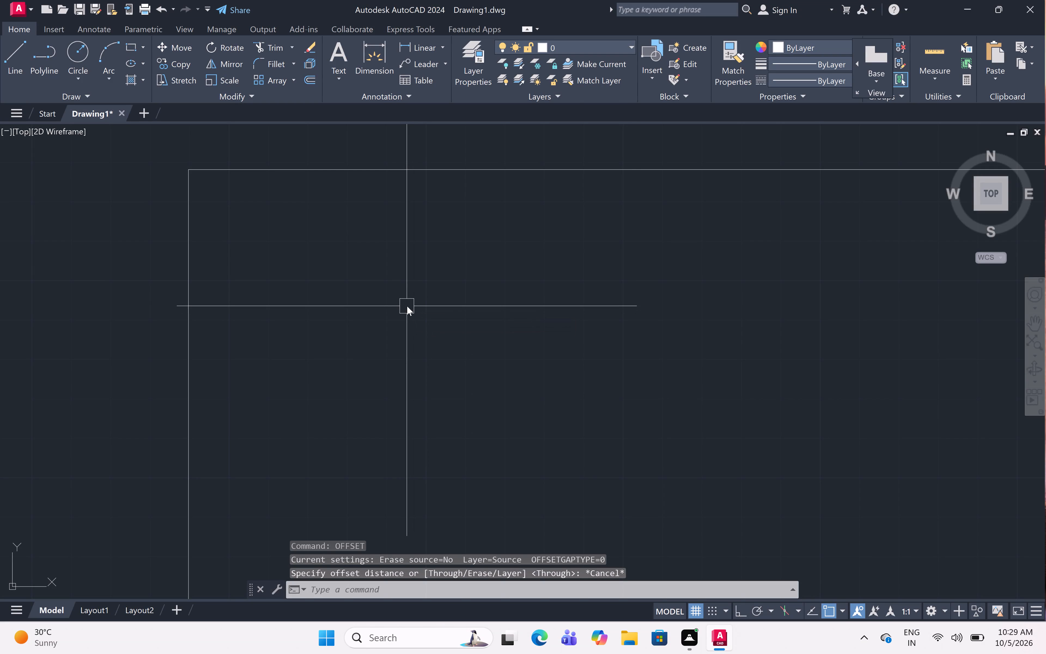
{"action": "type", "text": "n"}
{"action": "key", "text": "space"}
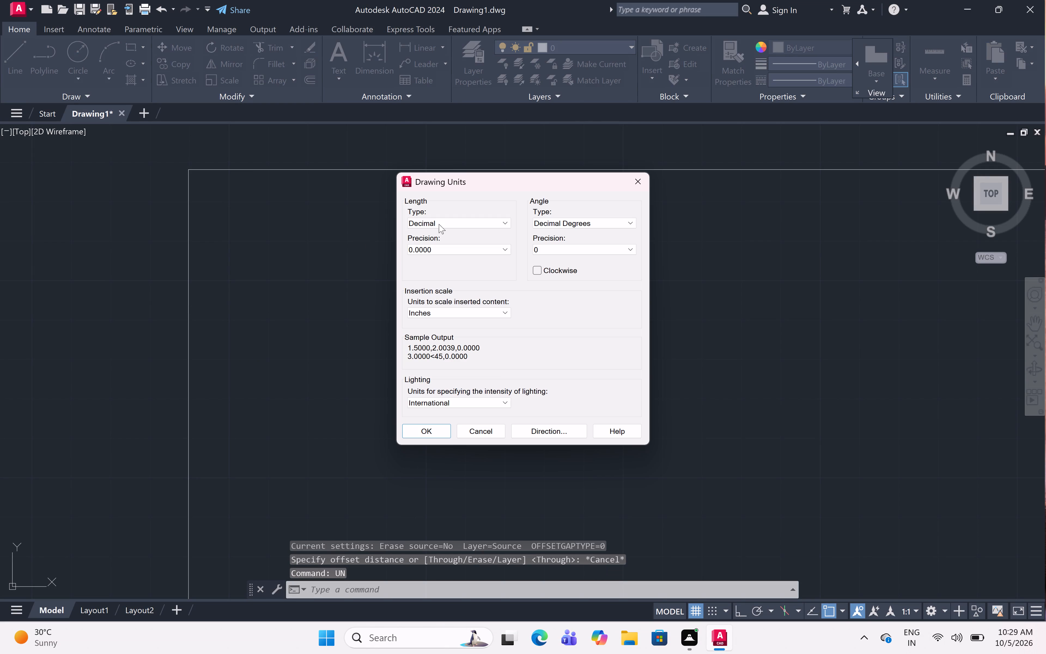
{"action": "left_click", "coordinate": [444, 223]}
{"action": "left_click", "coordinate": [437, 250]}
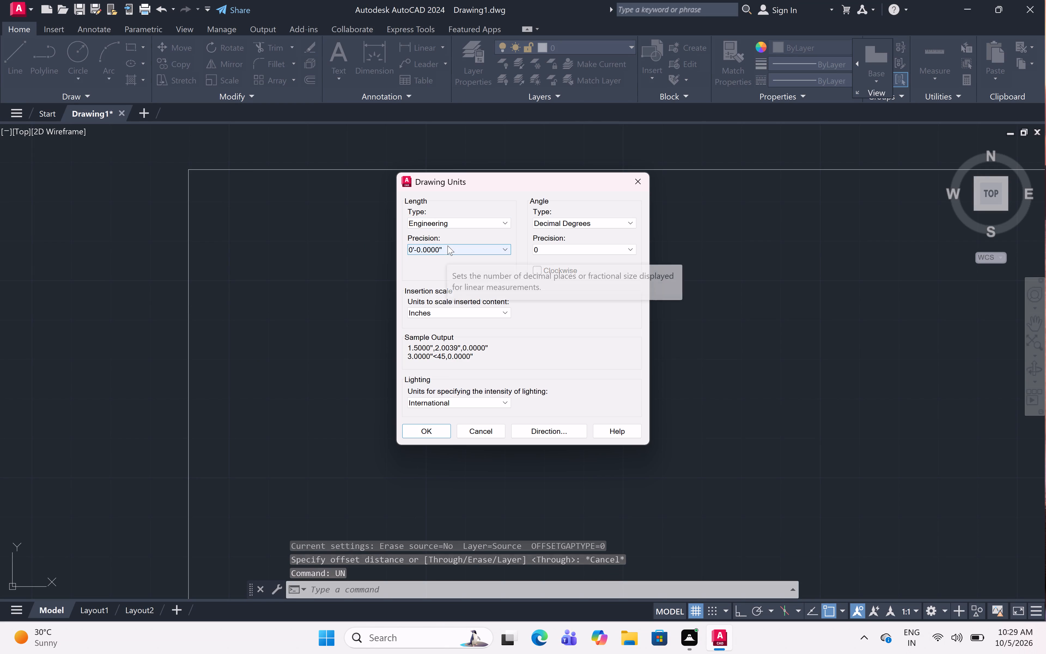
{"action": "left_click", "coordinate": [448, 246]}
{"action": "left_click", "coordinate": [441, 266]}
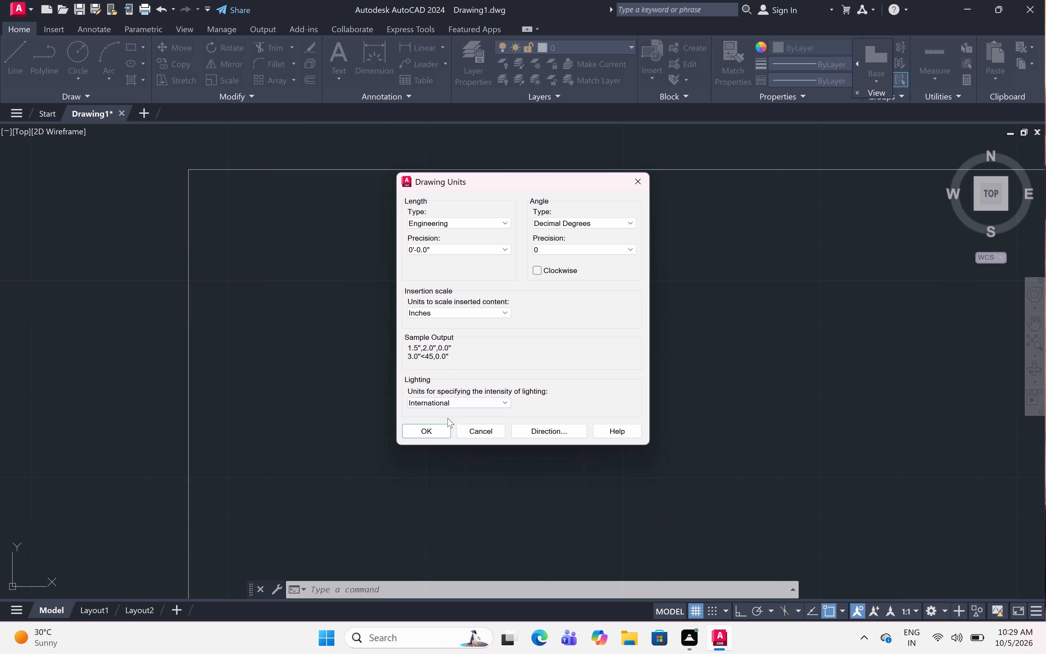
{"action": "left_click", "coordinate": [438, 428]}
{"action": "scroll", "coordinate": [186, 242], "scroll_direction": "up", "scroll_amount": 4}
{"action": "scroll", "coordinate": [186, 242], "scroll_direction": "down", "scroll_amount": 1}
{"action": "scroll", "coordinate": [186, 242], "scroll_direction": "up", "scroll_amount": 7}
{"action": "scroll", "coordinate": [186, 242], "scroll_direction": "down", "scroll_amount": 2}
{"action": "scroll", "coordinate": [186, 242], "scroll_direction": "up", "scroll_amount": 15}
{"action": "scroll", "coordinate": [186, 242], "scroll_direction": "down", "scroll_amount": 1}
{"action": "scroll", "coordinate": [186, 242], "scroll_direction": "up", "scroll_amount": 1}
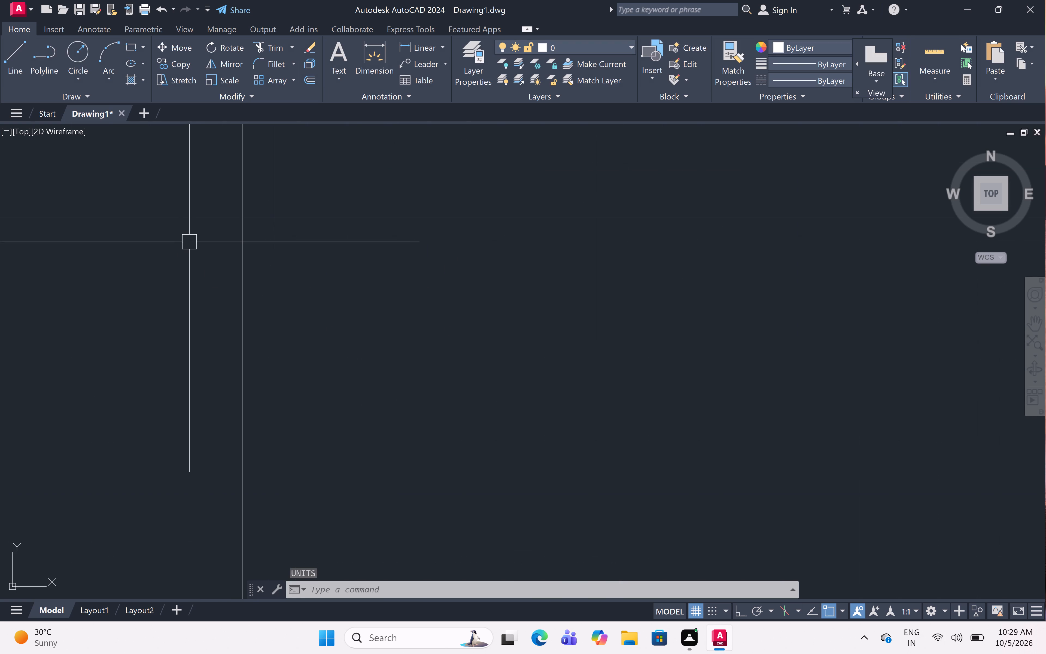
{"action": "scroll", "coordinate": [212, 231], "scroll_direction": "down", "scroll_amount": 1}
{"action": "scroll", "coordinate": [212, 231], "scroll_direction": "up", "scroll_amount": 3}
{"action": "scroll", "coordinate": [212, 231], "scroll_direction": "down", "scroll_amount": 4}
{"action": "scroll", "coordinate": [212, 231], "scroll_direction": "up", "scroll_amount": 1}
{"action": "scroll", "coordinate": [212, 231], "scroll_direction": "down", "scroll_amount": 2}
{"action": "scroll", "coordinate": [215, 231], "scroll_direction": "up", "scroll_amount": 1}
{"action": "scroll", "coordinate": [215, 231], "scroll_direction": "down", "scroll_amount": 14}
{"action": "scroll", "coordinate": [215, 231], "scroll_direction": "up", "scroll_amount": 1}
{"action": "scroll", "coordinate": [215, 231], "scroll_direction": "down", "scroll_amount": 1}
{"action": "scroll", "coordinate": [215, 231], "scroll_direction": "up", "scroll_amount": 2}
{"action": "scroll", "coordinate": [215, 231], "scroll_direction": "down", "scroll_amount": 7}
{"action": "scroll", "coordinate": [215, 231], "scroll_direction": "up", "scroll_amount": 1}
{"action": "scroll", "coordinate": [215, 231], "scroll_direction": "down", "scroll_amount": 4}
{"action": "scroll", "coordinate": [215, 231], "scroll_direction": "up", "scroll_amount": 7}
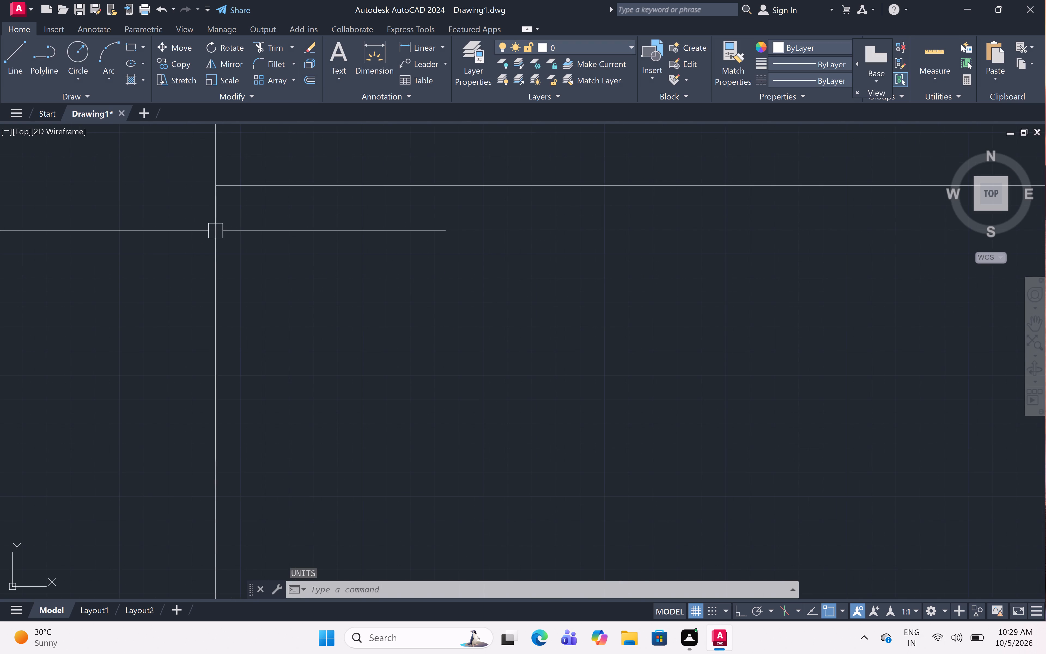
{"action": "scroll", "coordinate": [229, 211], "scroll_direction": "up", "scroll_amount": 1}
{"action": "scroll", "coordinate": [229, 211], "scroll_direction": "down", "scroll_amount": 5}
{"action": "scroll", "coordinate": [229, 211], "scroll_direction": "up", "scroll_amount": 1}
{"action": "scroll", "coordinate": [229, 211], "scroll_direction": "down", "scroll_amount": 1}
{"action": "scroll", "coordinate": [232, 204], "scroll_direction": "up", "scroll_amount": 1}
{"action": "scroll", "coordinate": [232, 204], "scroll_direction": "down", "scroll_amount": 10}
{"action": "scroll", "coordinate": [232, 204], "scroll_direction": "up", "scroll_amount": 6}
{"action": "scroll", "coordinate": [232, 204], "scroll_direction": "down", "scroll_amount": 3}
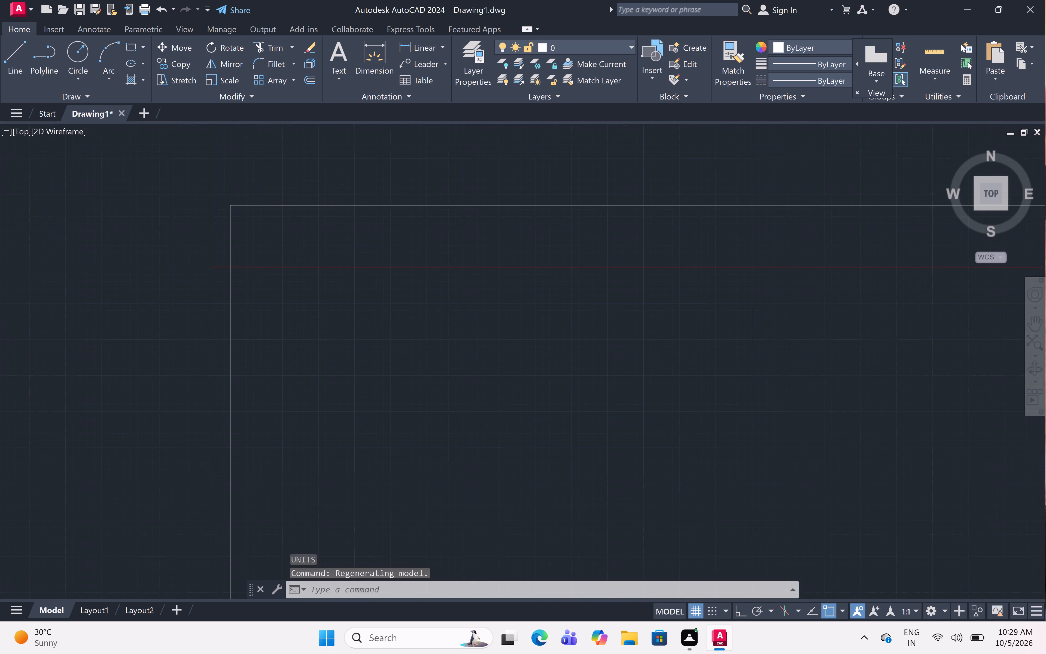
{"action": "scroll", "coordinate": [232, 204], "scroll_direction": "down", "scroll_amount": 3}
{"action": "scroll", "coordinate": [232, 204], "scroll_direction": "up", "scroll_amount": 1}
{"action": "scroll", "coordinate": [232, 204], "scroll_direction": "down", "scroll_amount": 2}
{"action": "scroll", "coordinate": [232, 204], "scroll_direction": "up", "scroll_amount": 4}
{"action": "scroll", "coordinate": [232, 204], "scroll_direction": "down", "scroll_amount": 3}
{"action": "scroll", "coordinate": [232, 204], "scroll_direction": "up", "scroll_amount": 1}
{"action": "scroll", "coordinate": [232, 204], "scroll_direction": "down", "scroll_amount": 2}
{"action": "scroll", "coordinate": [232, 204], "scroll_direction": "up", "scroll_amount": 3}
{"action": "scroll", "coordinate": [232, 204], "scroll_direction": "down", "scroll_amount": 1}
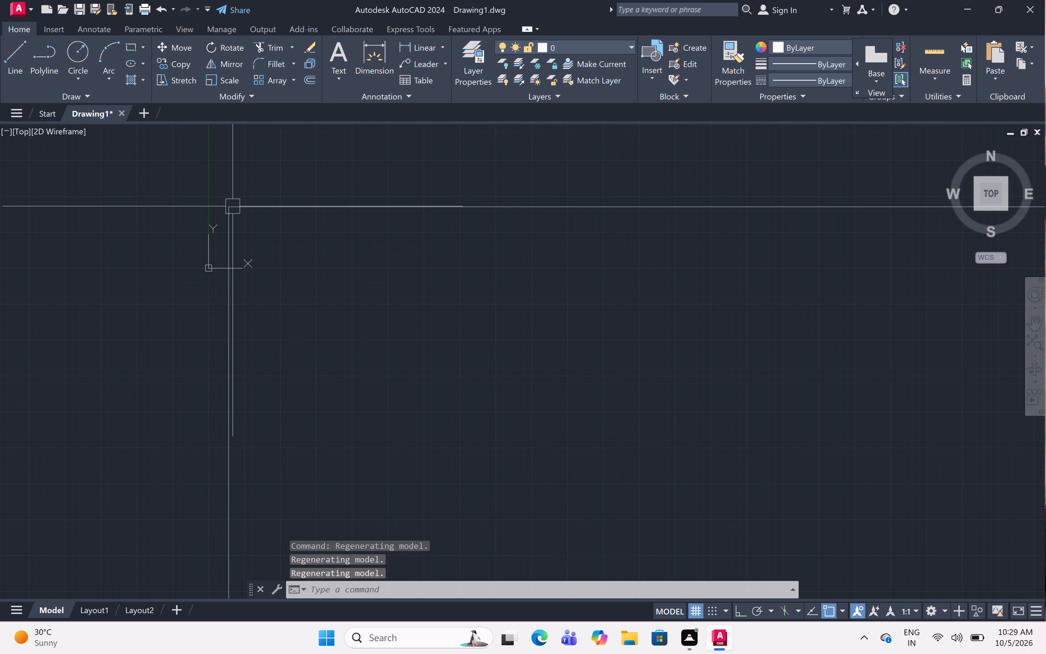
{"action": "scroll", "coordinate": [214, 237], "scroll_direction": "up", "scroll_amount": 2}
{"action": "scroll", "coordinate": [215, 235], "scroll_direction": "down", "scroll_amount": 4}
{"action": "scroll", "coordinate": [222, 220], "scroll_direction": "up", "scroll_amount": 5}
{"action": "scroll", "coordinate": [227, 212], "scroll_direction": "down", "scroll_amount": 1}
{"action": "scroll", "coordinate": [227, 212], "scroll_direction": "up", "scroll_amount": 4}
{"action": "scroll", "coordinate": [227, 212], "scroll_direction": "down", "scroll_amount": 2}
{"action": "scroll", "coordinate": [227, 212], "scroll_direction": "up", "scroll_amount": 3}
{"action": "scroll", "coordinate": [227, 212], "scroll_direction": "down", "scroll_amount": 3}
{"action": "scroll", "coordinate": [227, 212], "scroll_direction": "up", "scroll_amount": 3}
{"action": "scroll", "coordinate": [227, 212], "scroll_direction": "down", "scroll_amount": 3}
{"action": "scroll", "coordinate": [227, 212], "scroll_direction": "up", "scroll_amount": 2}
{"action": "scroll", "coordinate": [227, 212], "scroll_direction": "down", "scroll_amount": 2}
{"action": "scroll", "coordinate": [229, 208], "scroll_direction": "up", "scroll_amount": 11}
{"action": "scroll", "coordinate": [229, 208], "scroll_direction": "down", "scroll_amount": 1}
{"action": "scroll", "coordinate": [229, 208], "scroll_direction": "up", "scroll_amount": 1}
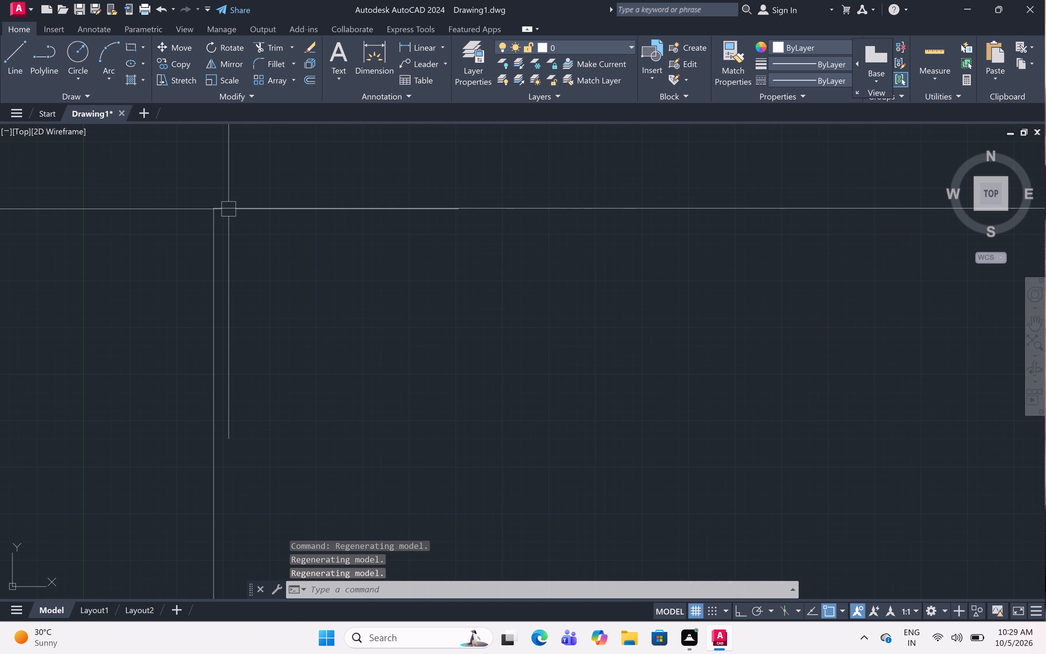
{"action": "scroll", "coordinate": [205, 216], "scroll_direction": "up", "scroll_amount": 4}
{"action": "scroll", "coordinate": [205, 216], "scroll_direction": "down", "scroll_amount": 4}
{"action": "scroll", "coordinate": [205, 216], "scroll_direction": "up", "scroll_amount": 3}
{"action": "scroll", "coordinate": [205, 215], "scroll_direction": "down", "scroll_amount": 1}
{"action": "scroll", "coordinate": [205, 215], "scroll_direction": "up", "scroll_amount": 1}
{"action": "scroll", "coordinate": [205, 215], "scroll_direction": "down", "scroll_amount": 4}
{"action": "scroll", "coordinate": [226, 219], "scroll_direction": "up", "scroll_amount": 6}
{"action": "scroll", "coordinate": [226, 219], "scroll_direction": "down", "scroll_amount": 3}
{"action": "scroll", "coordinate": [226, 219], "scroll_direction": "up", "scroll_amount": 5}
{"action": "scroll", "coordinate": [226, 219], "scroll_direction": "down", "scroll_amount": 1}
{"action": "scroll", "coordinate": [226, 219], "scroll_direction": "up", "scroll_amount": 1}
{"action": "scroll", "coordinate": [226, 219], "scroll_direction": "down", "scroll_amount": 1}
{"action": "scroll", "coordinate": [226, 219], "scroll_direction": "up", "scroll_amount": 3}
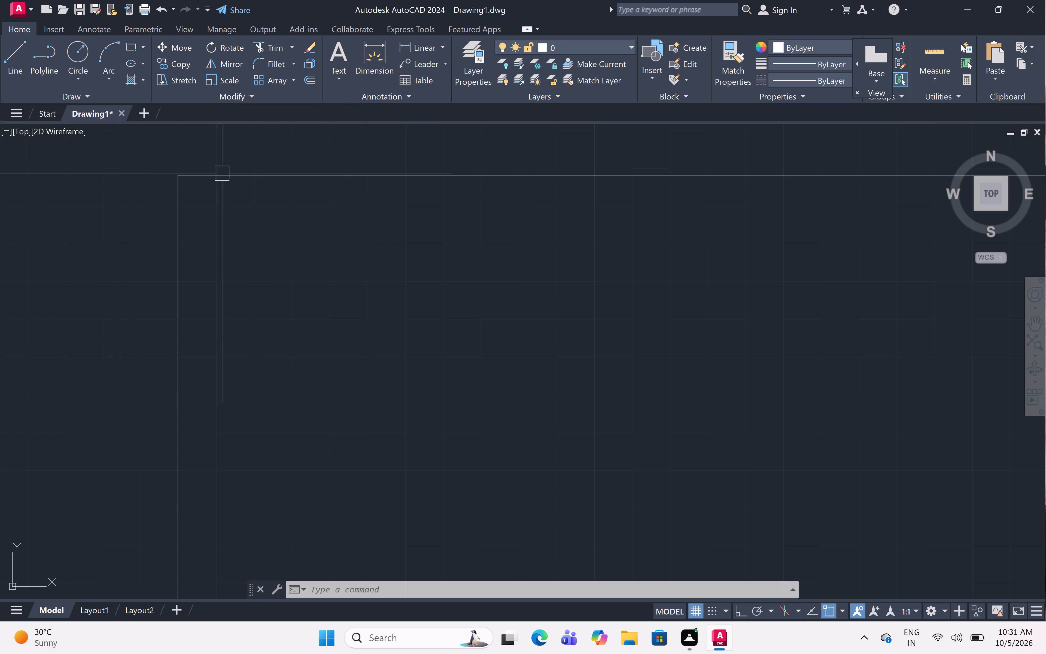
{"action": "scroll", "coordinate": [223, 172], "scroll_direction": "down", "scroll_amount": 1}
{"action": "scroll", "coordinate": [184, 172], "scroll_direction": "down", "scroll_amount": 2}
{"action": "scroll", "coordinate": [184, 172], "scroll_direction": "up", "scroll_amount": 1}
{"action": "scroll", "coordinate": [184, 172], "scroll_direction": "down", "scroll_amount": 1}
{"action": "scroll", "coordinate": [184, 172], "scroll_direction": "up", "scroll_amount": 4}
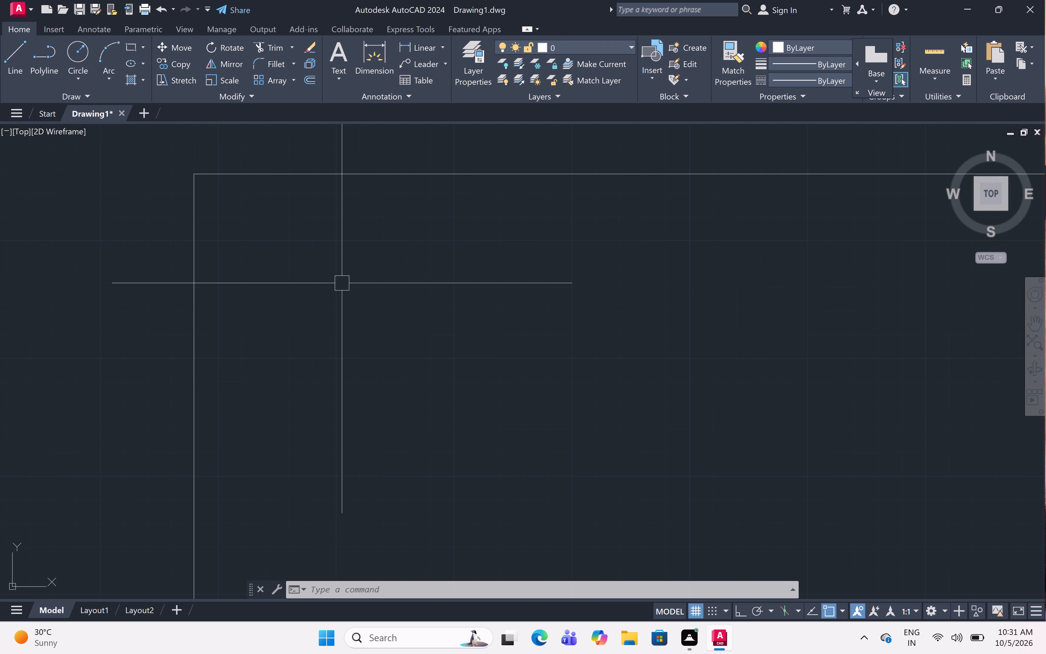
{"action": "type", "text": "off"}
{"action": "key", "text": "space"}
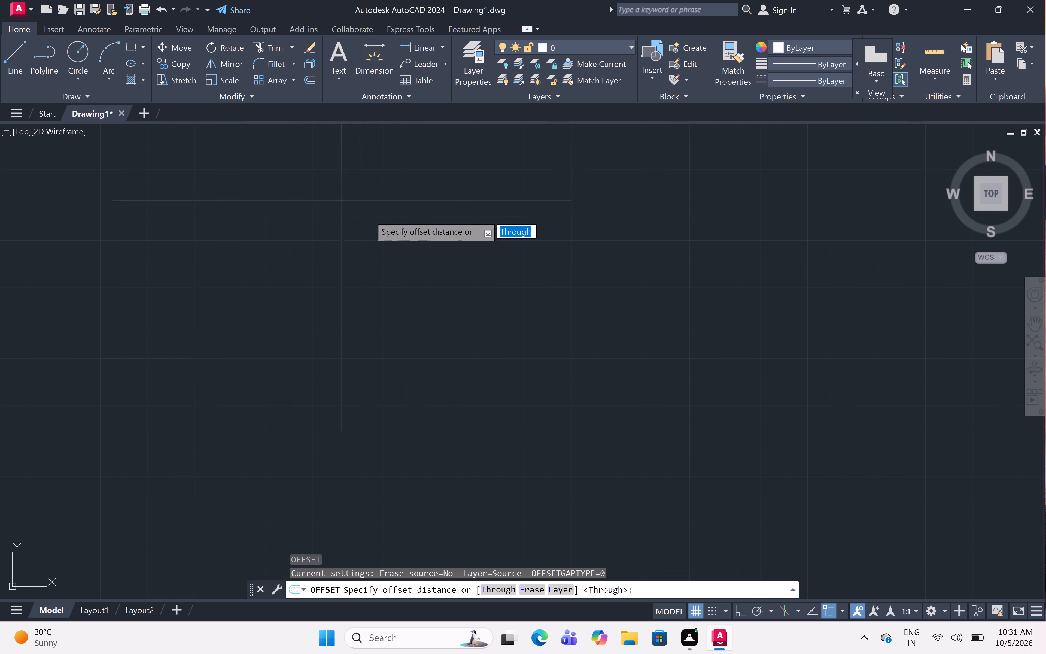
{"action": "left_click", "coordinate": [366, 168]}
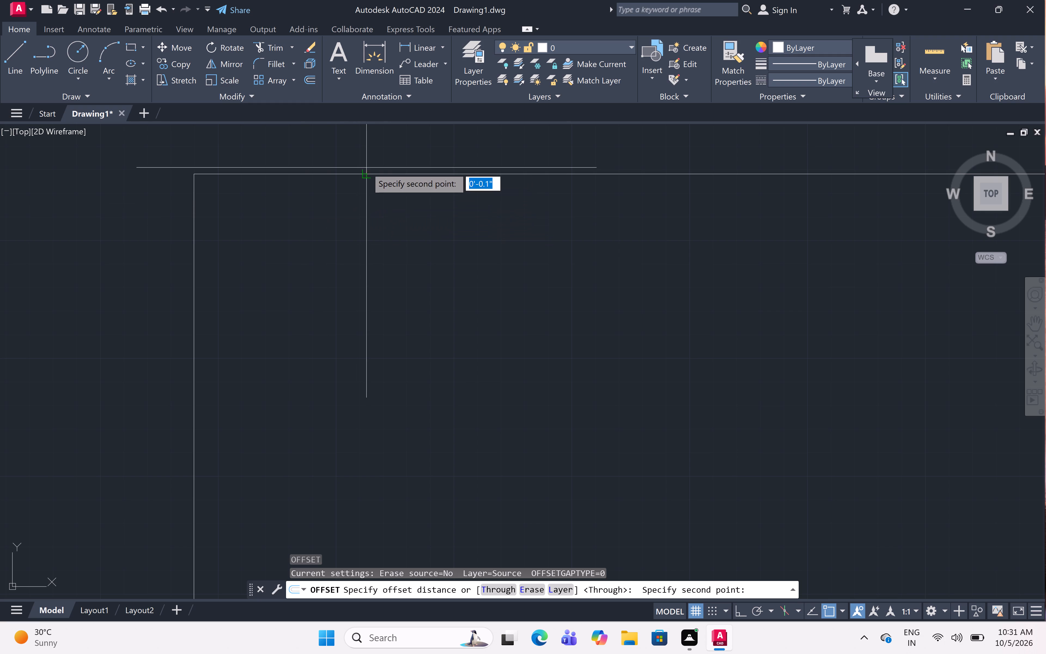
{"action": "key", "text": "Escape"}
Delete the trimmed horizontal and vertical lines that form the upper-left corner.
{"action": "left_click", "coordinate": [339, 171]}
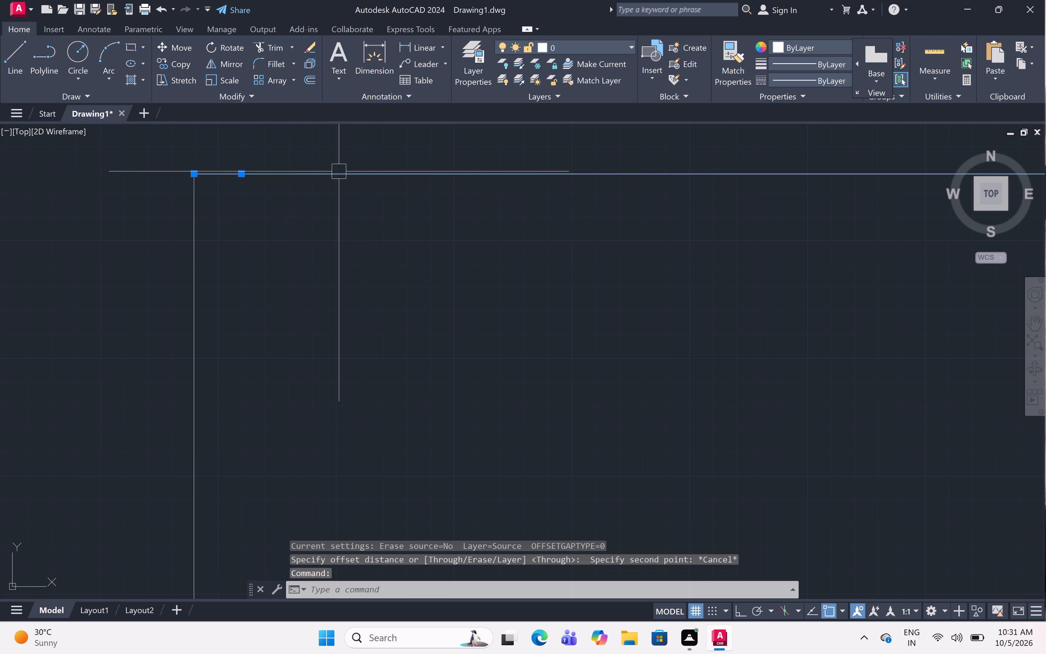
{"action": "left_click", "coordinate": [198, 207]}
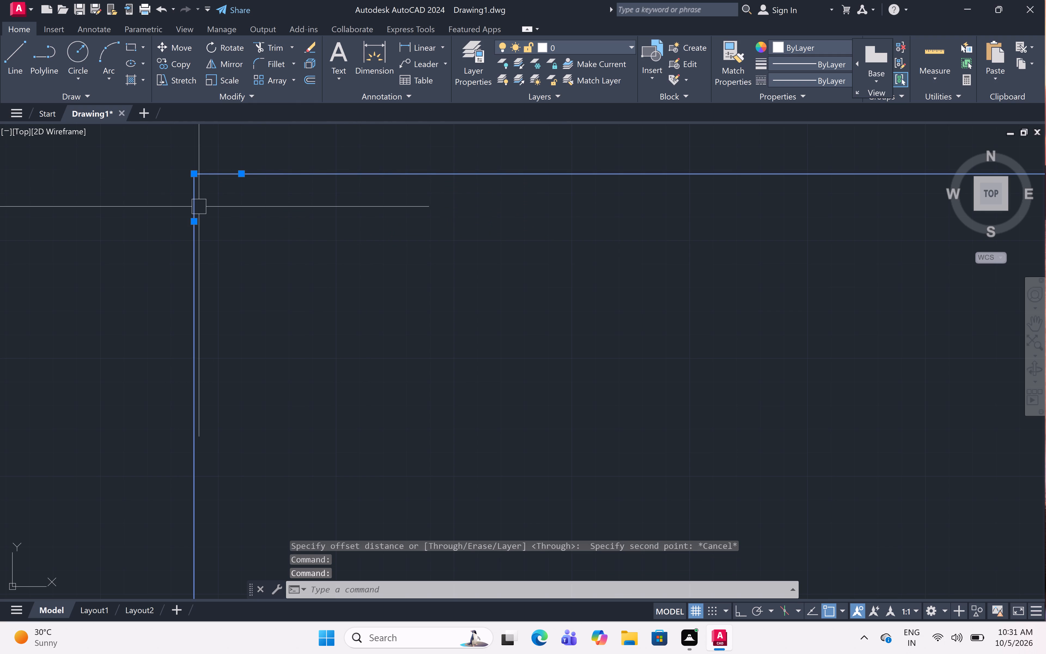
{"action": "key", "text": "Delete"}
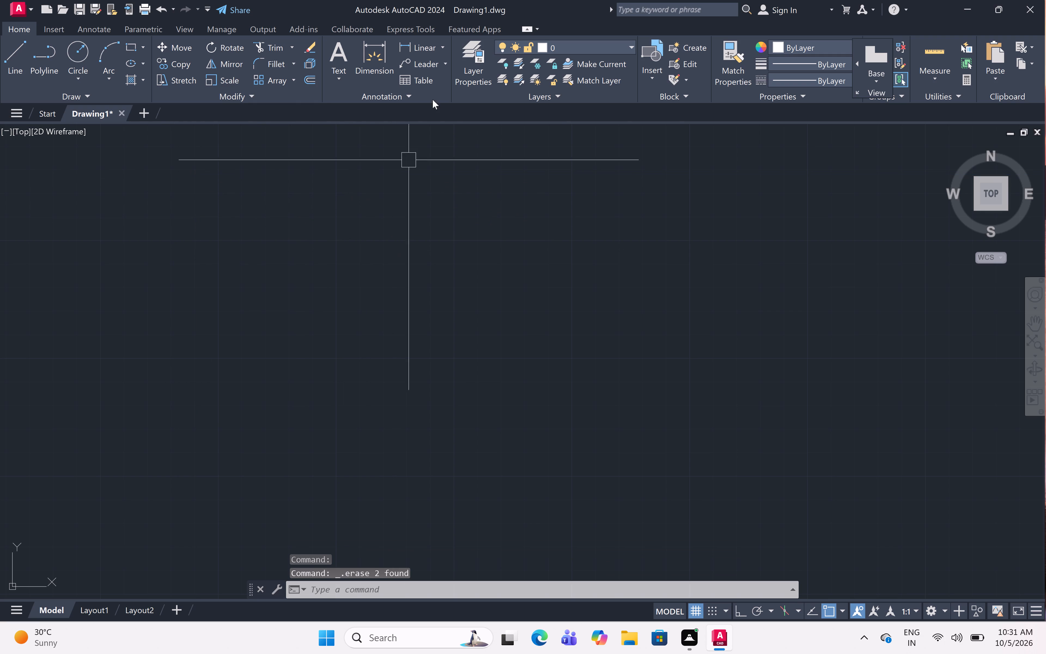
Create a new layer with the default name and assign it index colour 42.
{"action": "left_click", "coordinate": [464, 75]}
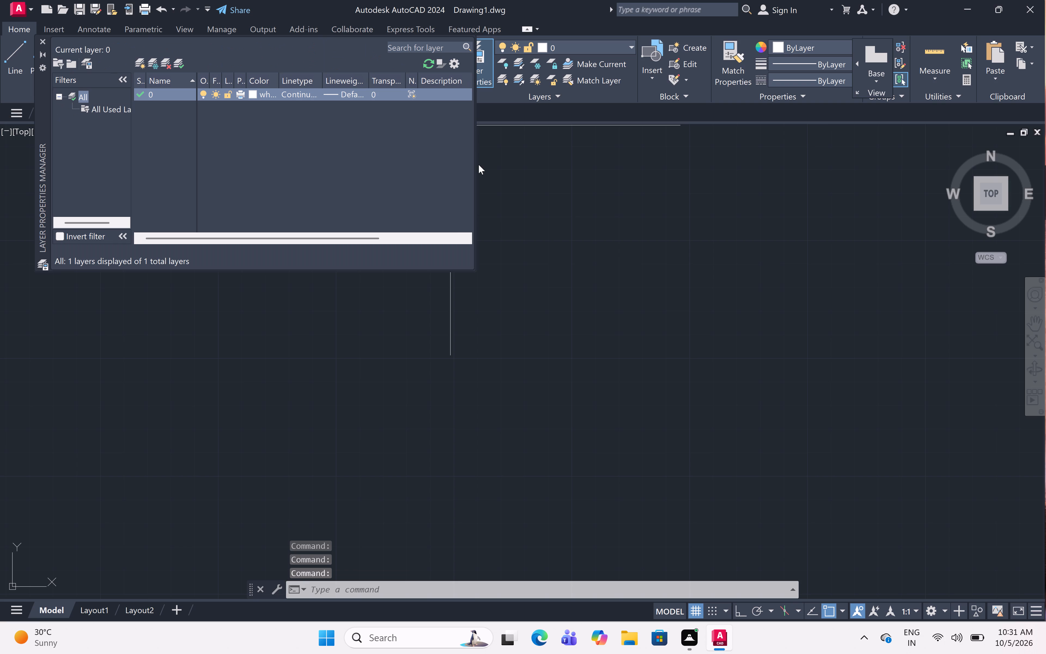
{"action": "right_click", "coordinate": [302, 150]}
{"action": "left_click", "coordinate": [365, 207]}
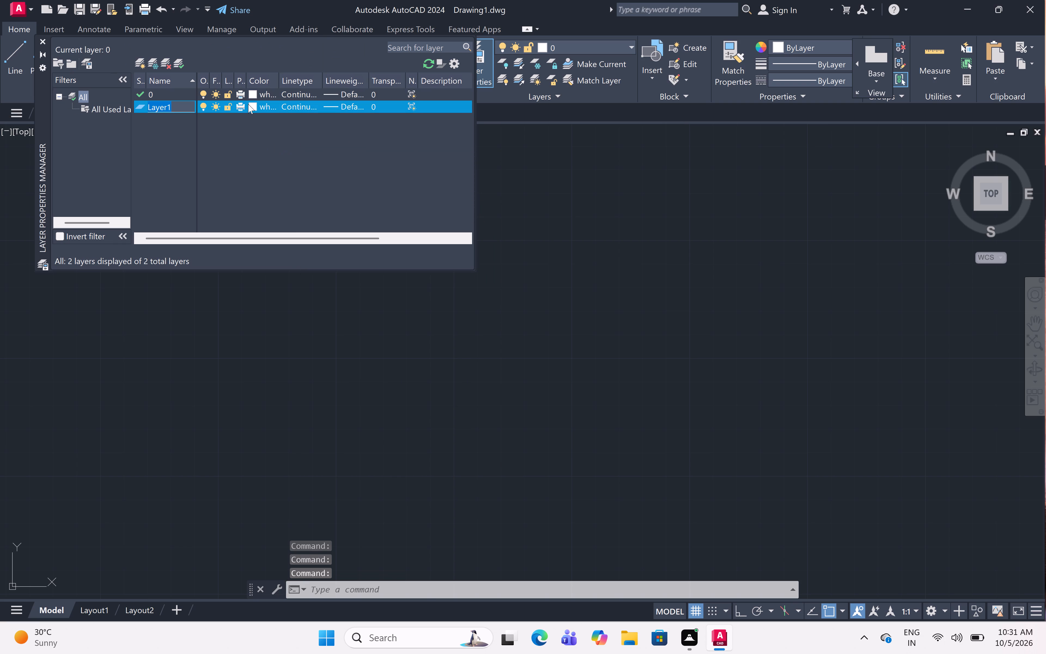
{"action": "left_click", "coordinate": [252, 108]}
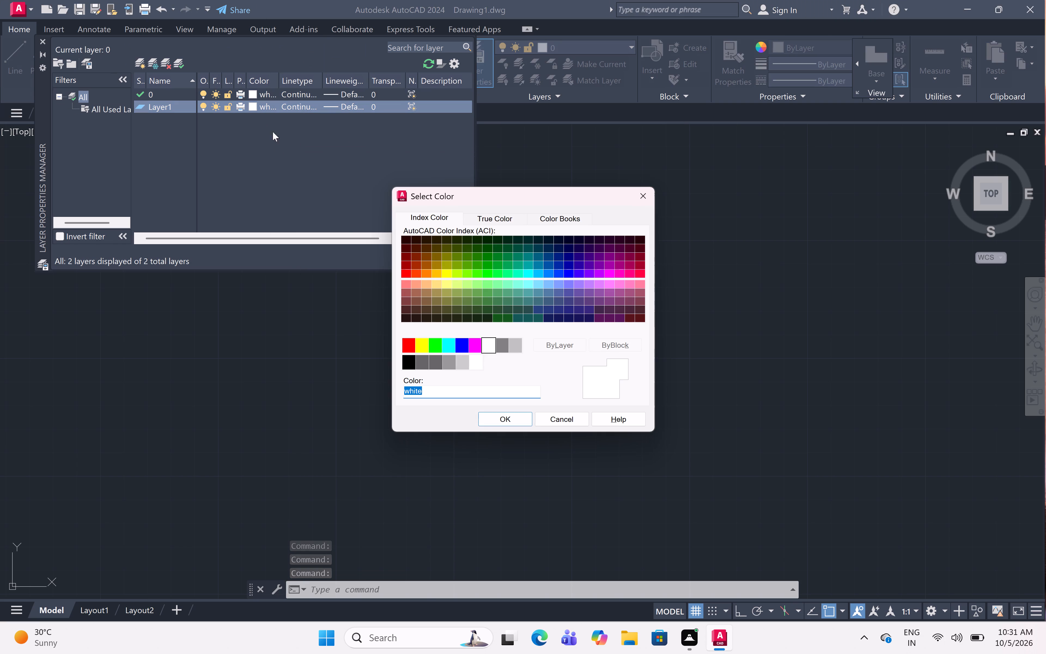
{"action": "left_click", "coordinate": [437, 271]}
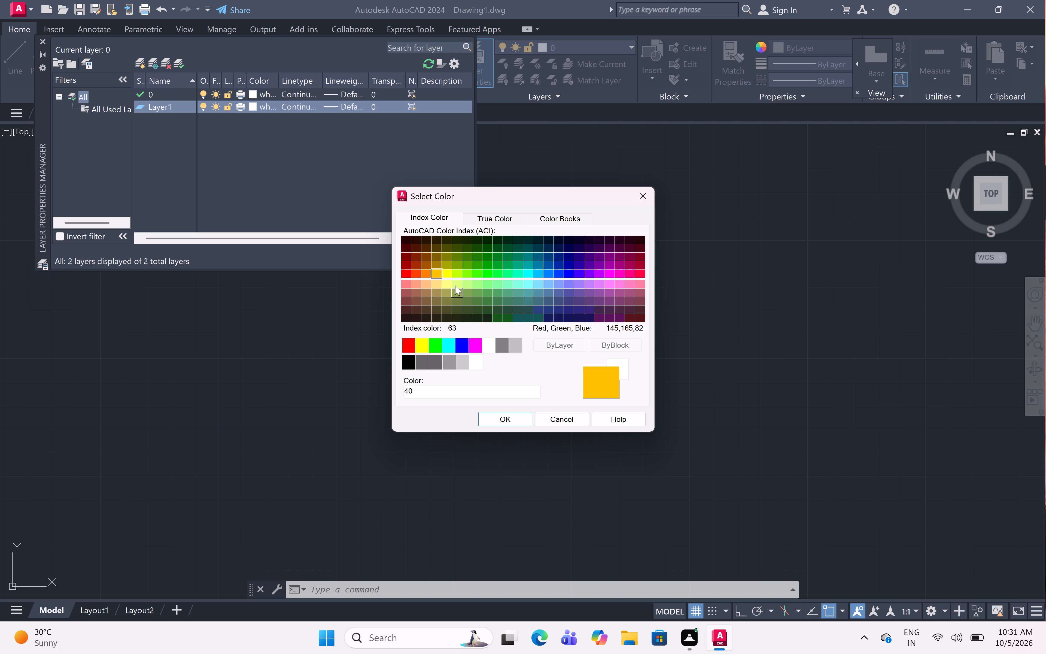
{"action": "left_click", "coordinate": [438, 265]}
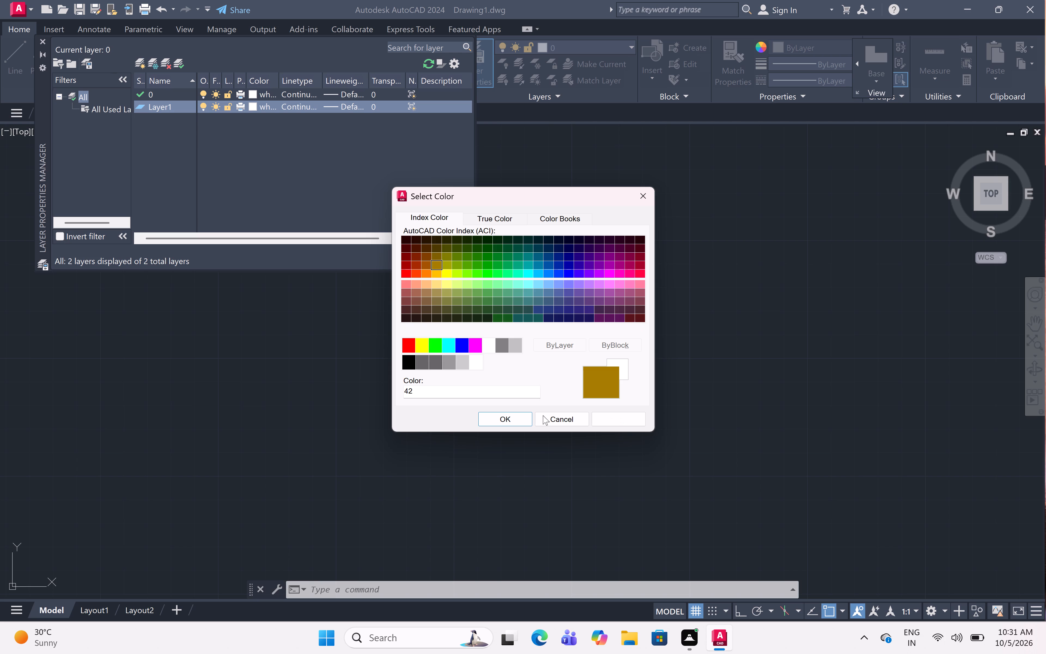
{"action": "left_click", "coordinate": [502, 417]}
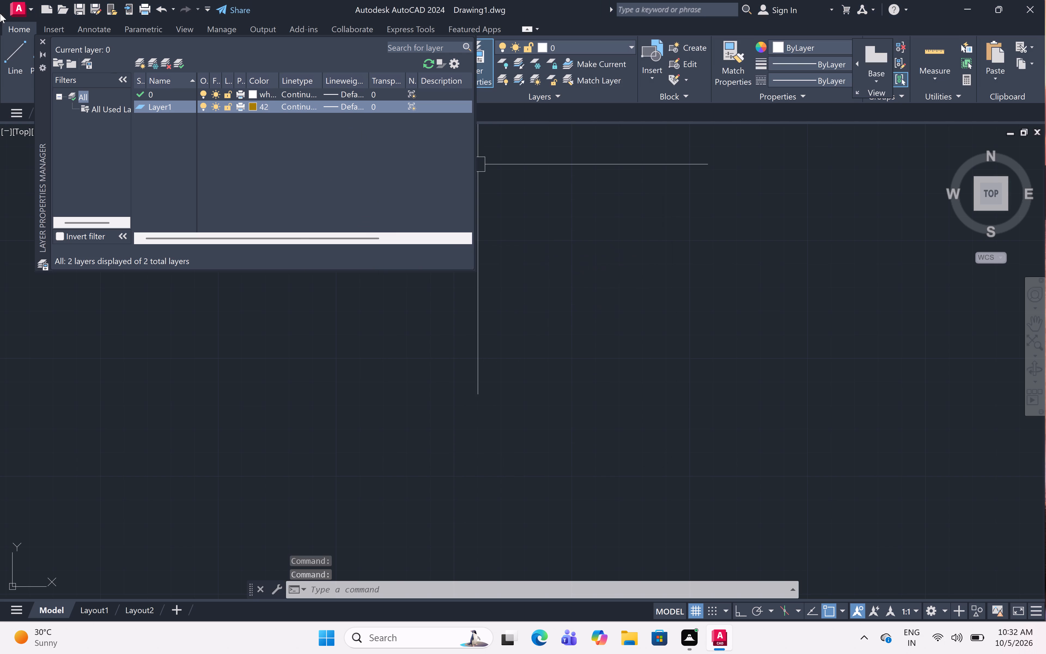
{"action": "left_click", "coordinate": [41, 40]}
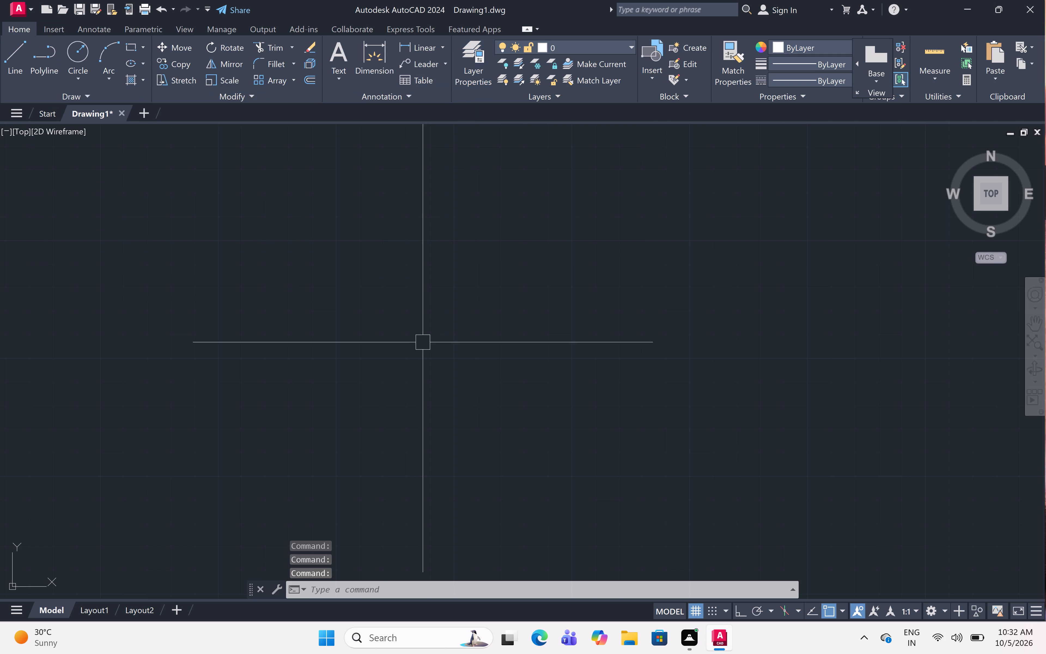
Make Layer1 the current layer.
{"action": "left_click", "coordinate": [626, 47]}
{"action": "left_click", "coordinate": [612, 76]}
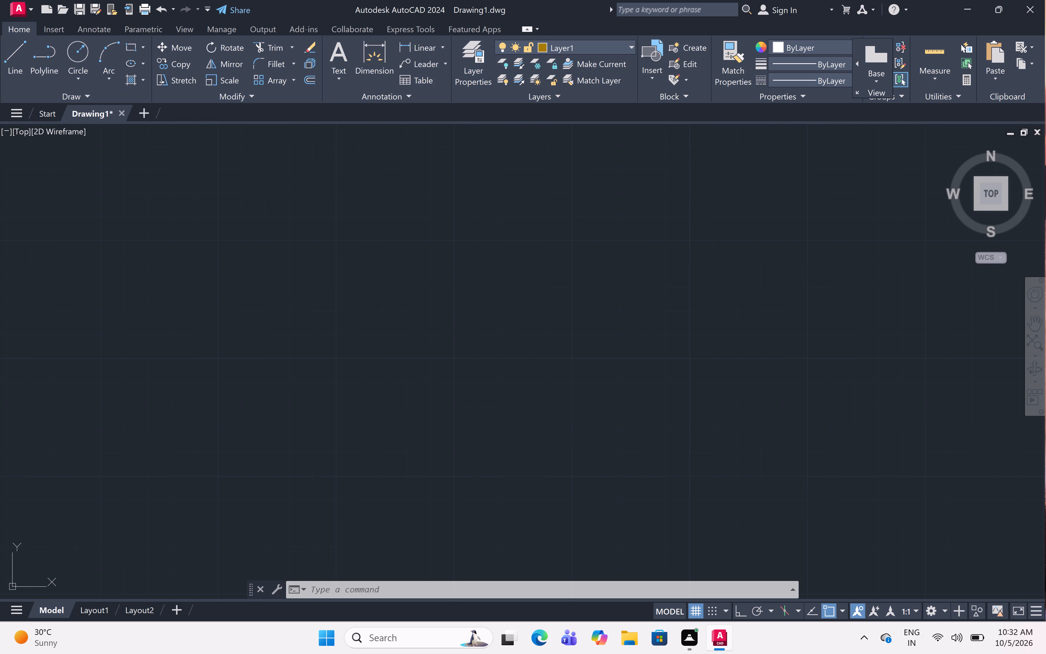
Draw one horizontal construction line about 1'-8.8" above the origin.
{"action": "key", "text": "x"}
{"action": "key", "text": "l"}
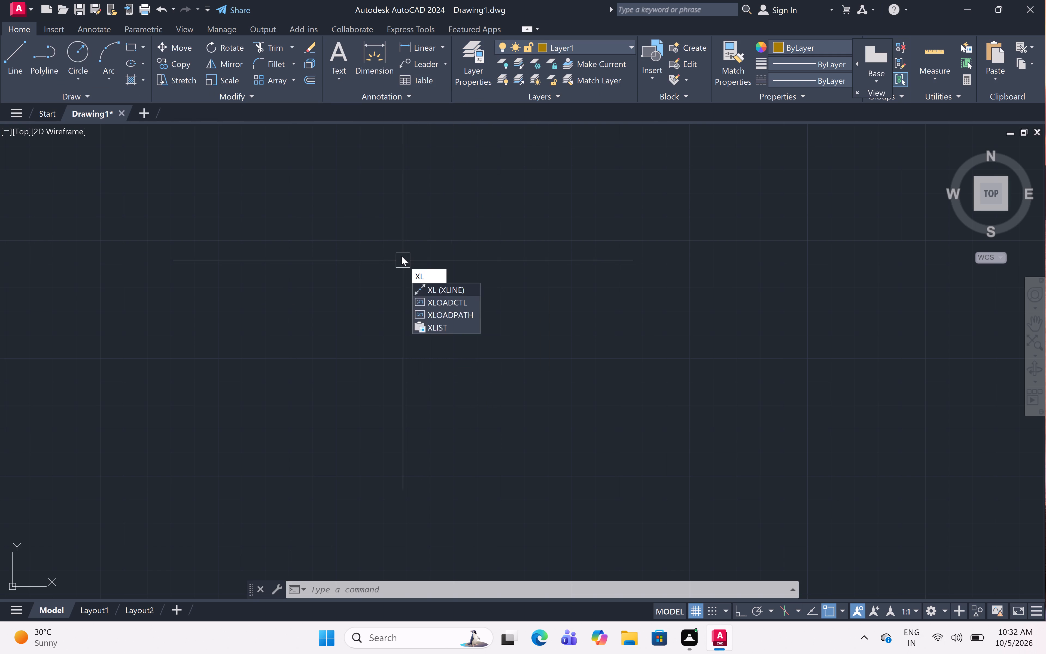
{"action": "key", "text": "space"}
{"action": "type", "text": "h"}
{"action": "key", "text": "space"}
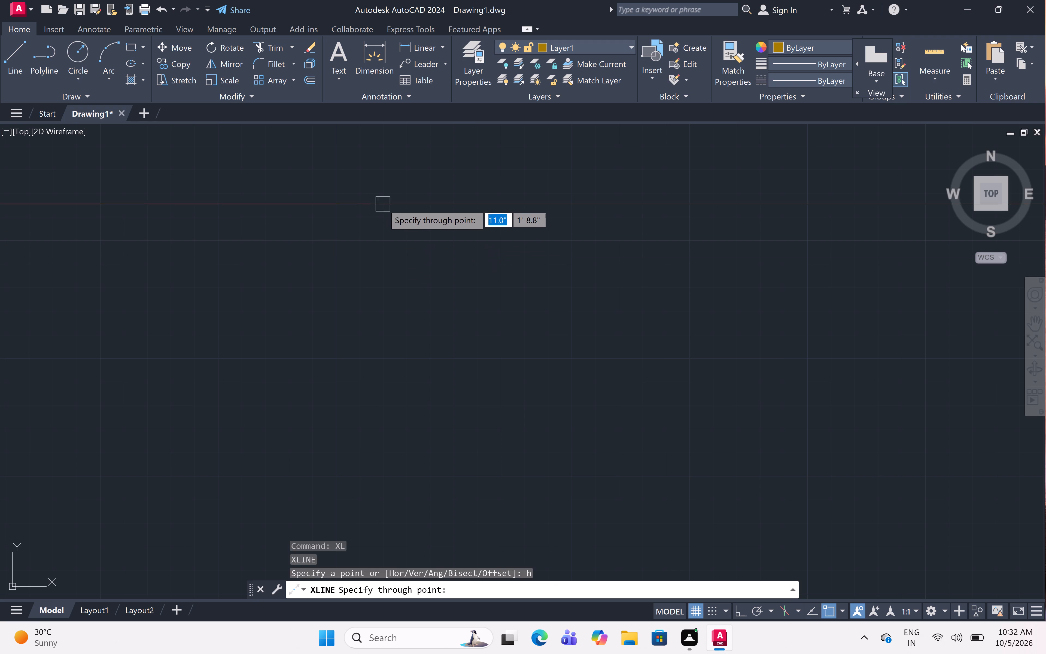
{"action": "left_click", "coordinate": [393, 206]}
{"action": "key", "text": "space"}
Draw one vertical construction line about 7.7" right of the origin, crossing the horizontal construction line.
{"action": "key", "text": "space"}
{"action": "type", "text": "v"}
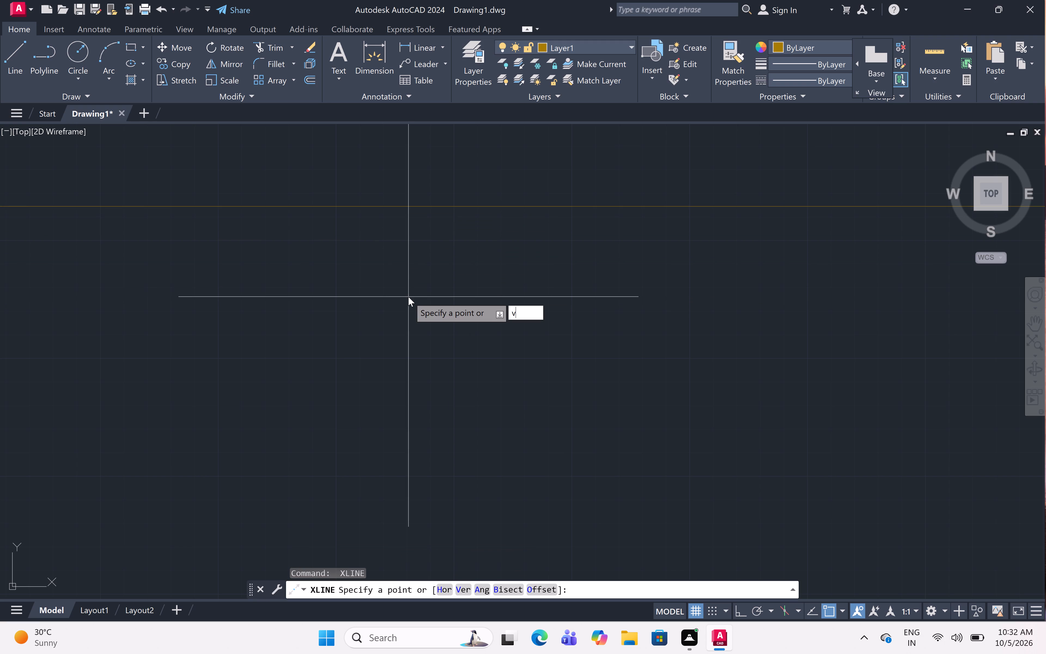
{"action": "key", "text": "space"}
{"action": "left_click", "coordinate": [225, 350]}
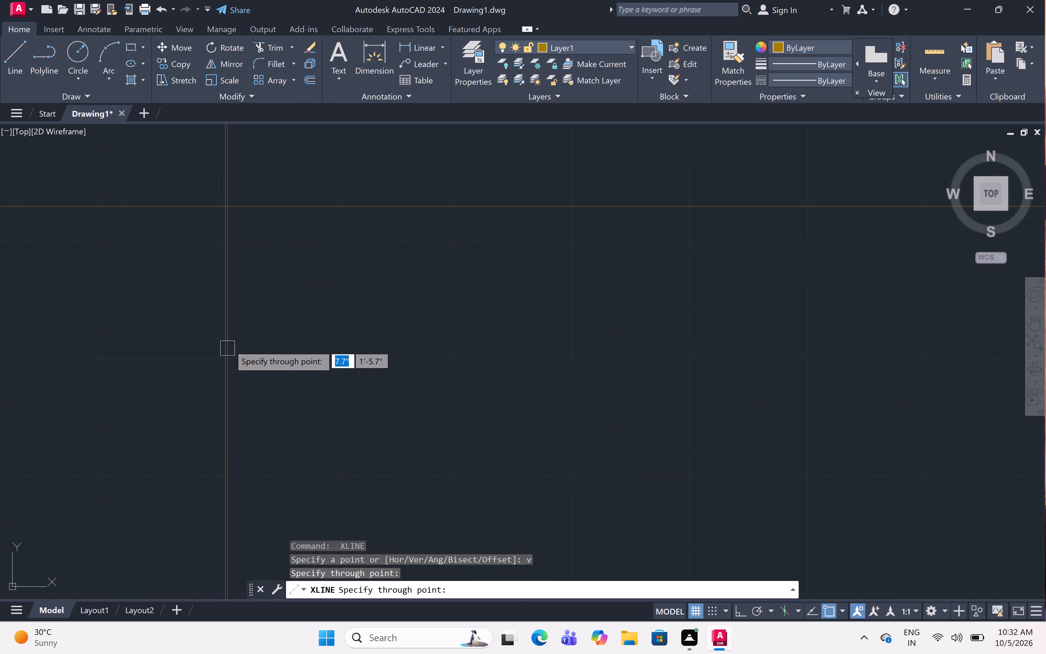
{"action": "scroll", "coordinate": [394, 325], "scroll_direction": "down", "scroll_amount": 1}
{"action": "scroll", "coordinate": [394, 325], "scroll_direction": "up", "scroll_amount": 3}
{"action": "scroll", "coordinate": [394, 325], "scroll_direction": "down", "scroll_amount": 2}
{"action": "scroll", "coordinate": [394, 325], "scroll_direction": "up", "scroll_amount": 5}
{"action": "scroll", "coordinate": [354, 318], "scroll_direction": "down", "scroll_amount": 3}
{"action": "scroll", "coordinate": [354, 318], "scroll_direction": "up", "scroll_amount": 3}
{"action": "scroll", "coordinate": [354, 318], "scroll_direction": "down", "scroll_amount": 4}
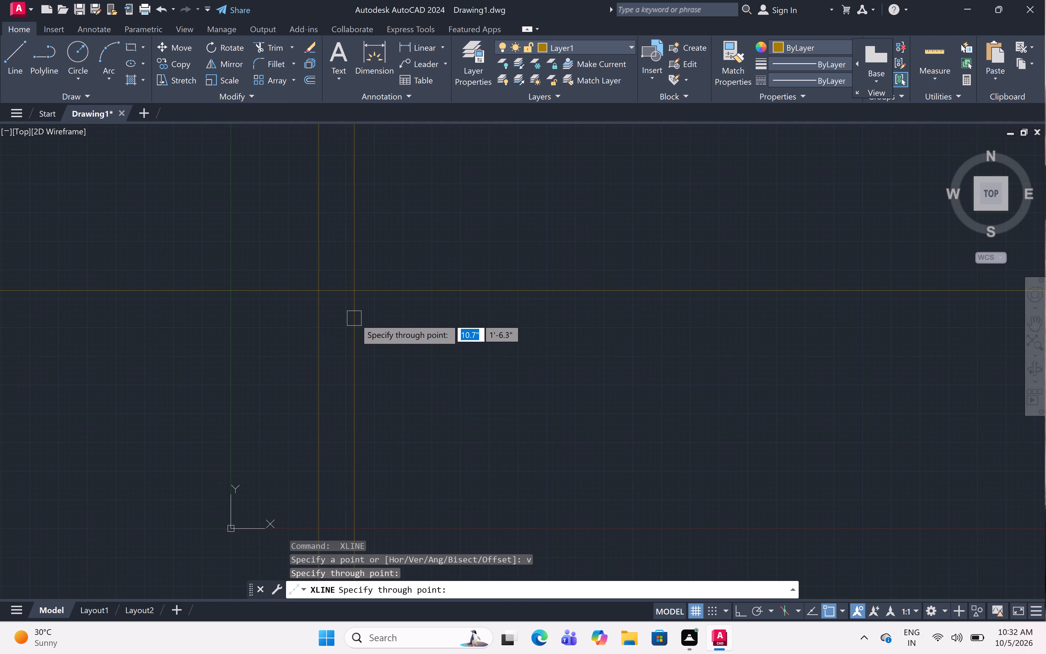
{"action": "key", "text": "Escape"}
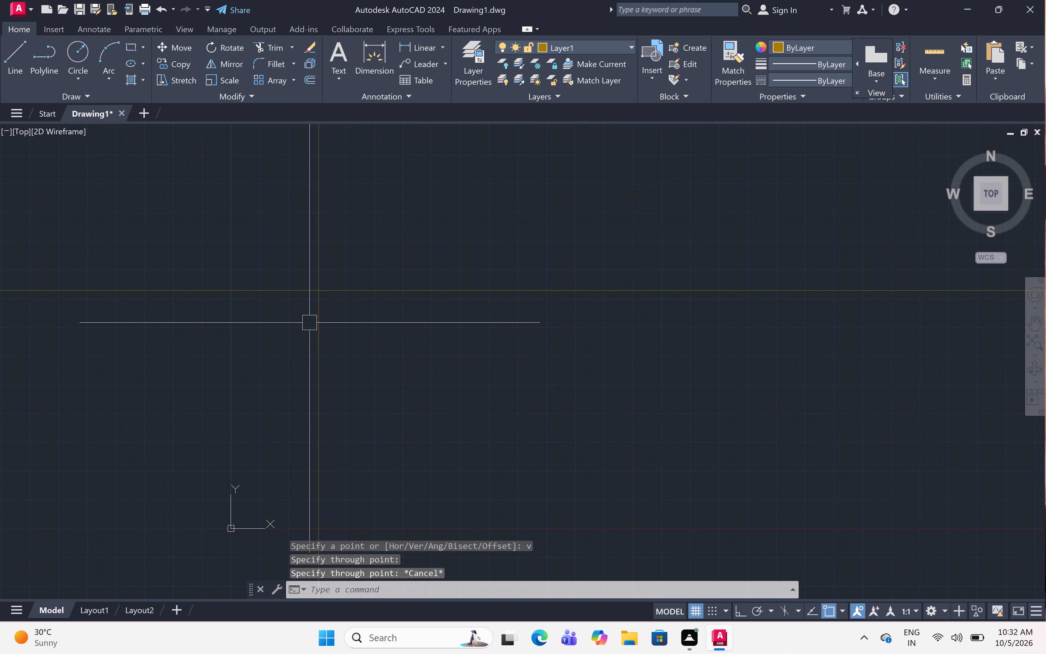
Trim the vertical line above the crossing and the horizontal line left of it, leaving an upper-left corner.
{"action": "key", "text": "t"}
{"action": "key", "text": "r"}
{"action": "key", "text": "space"}
{"action": "left_click", "coordinate": [343, 249]}
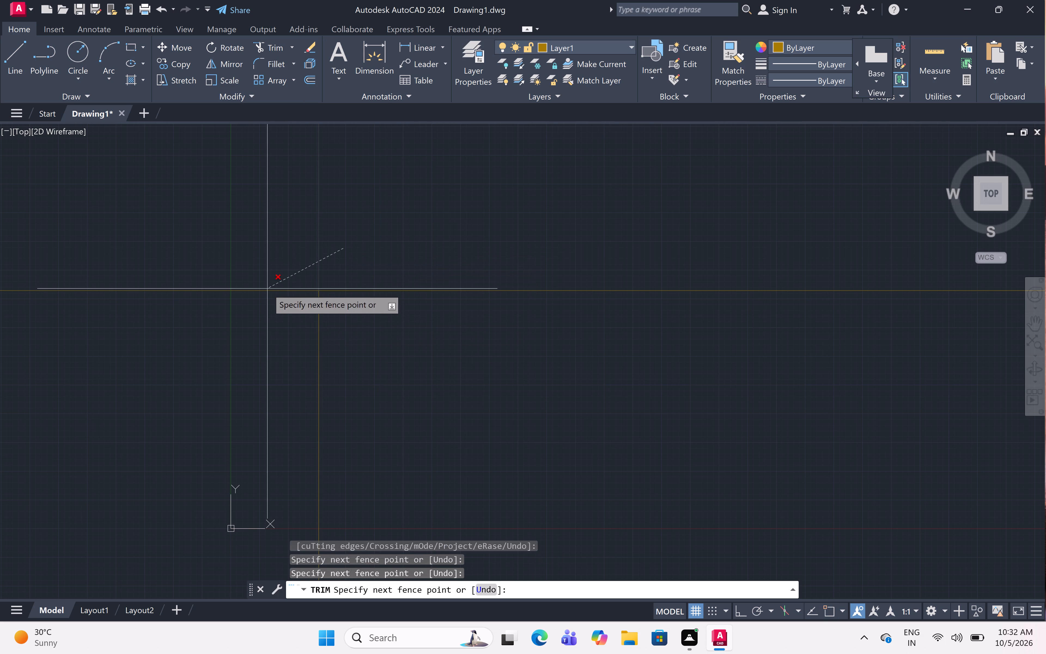
{"action": "left_click", "coordinate": [252, 300]}
{"action": "scroll", "coordinate": [313, 293], "scroll_direction": "up", "scroll_amount": 1}
{"action": "scroll", "coordinate": [313, 293], "scroll_direction": "down", "scroll_amount": 2}
{"action": "scroll", "coordinate": [313, 293], "scroll_direction": "up", "scroll_amount": 2}
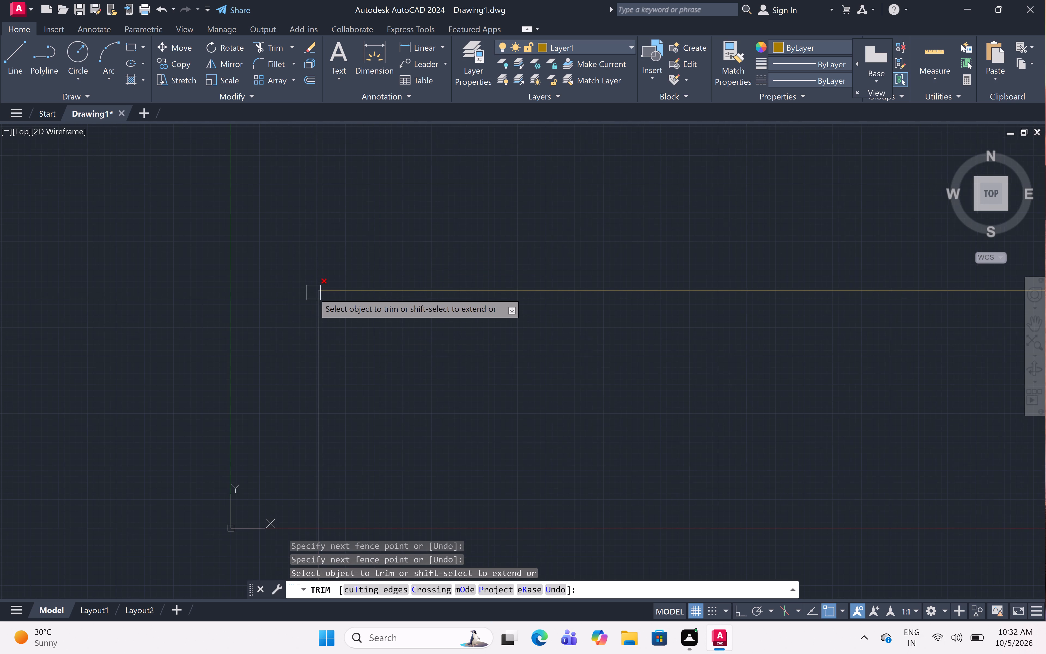
{"action": "scroll", "coordinate": [313, 293], "scroll_direction": "up", "scroll_amount": 1}
{"action": "scroll", "coordinate": [313, 293], "scroll_direction": "down", "scroll_amount": 1}
{"action": "scroll", "coordinate": [313, 293], "scroll_direction": "up", "scroll_amount": 1}
{"action": "scroll", "coordinate": [320, 294], "scroll_direction": "down", "scroll_amount": 4}
{"action": "scroll", "coordinate": [320, 294], "scroll_direction": "up", "scroll_amount": 7}
{"action": "scroll", "coordinate": [320, 294], "scroll_direction": "down", "scroll_amount": 3}
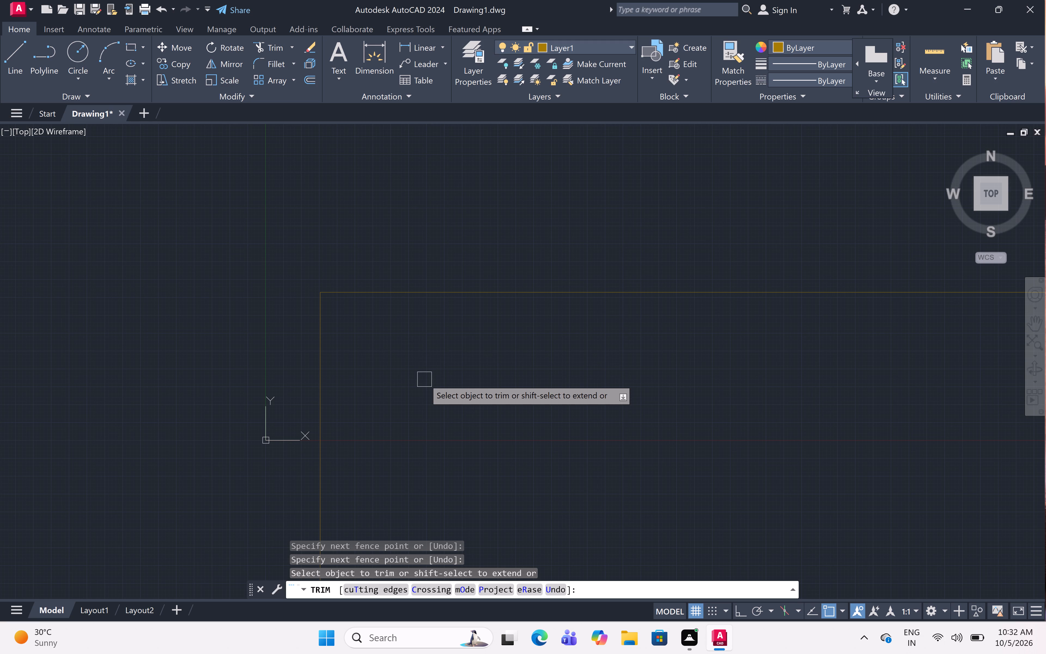
{"action": "key", "text": "Escape"}
Offset the vertical corner line 9" to its right and the horizontal corner line 9" downward, forming the wall thickness.
{"action": "type", "text": "off 9\""}
{"action": "key", "text": "space"}
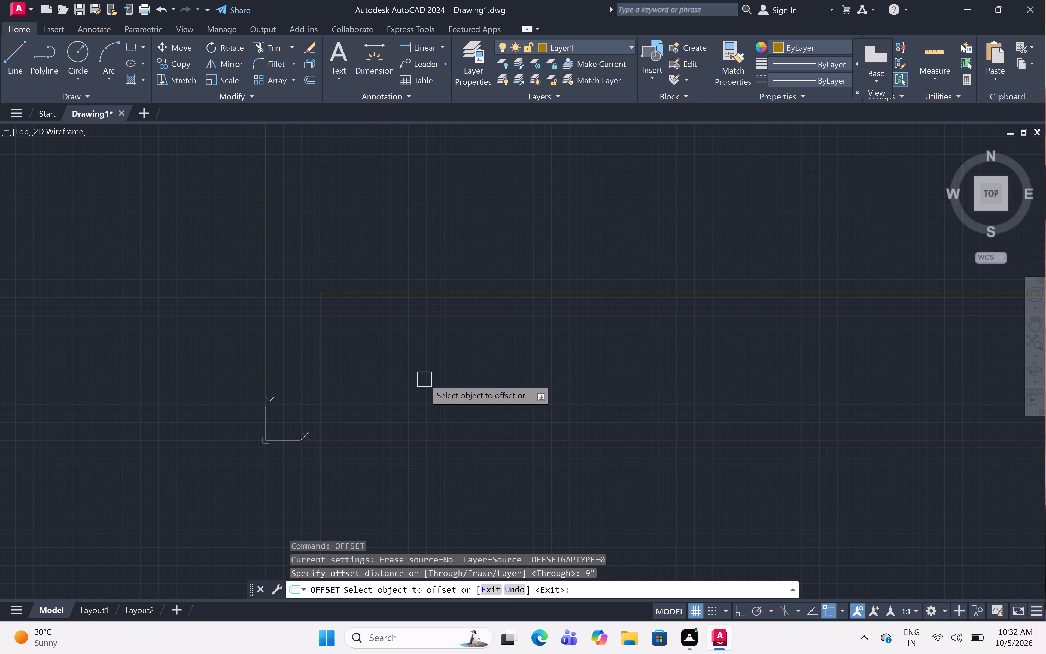
{"action": "left_click", "coordinate": [317, 312]}
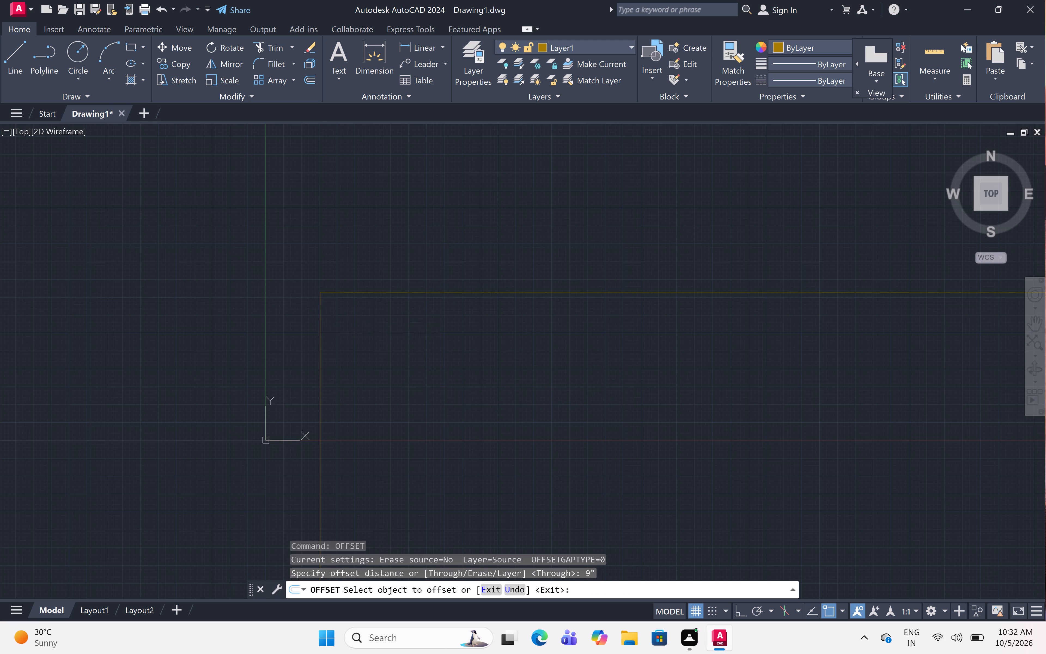
{"action": "left_click", "coordinate": [461, 335]}
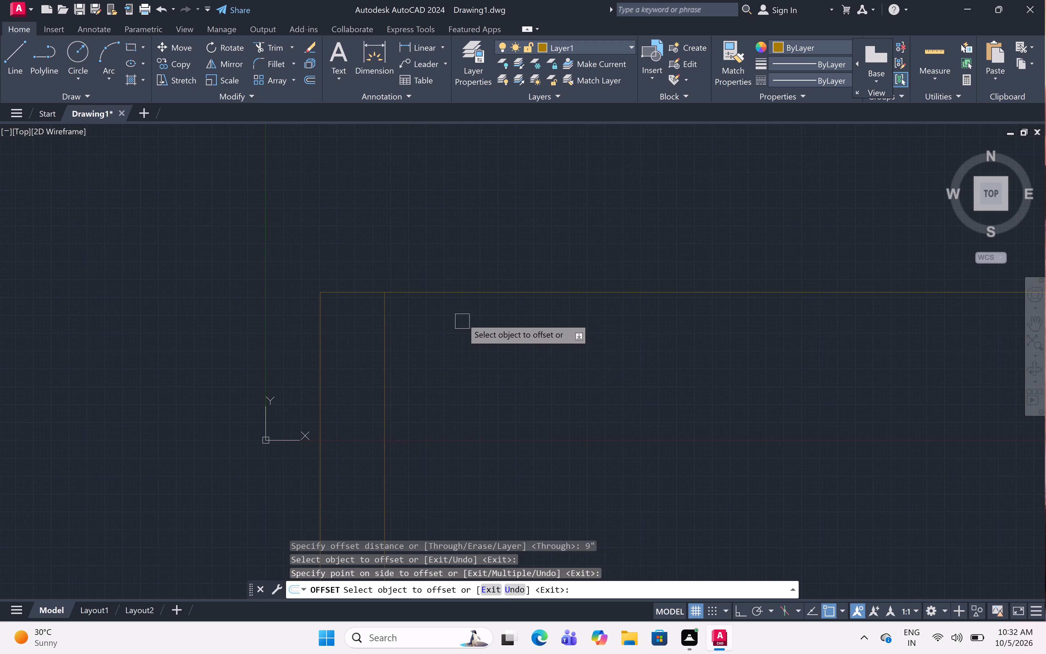
{"action": "left_click", "coordinate": [464, 293]}
{"action": "left_click", "coordinate": [464, 384]}
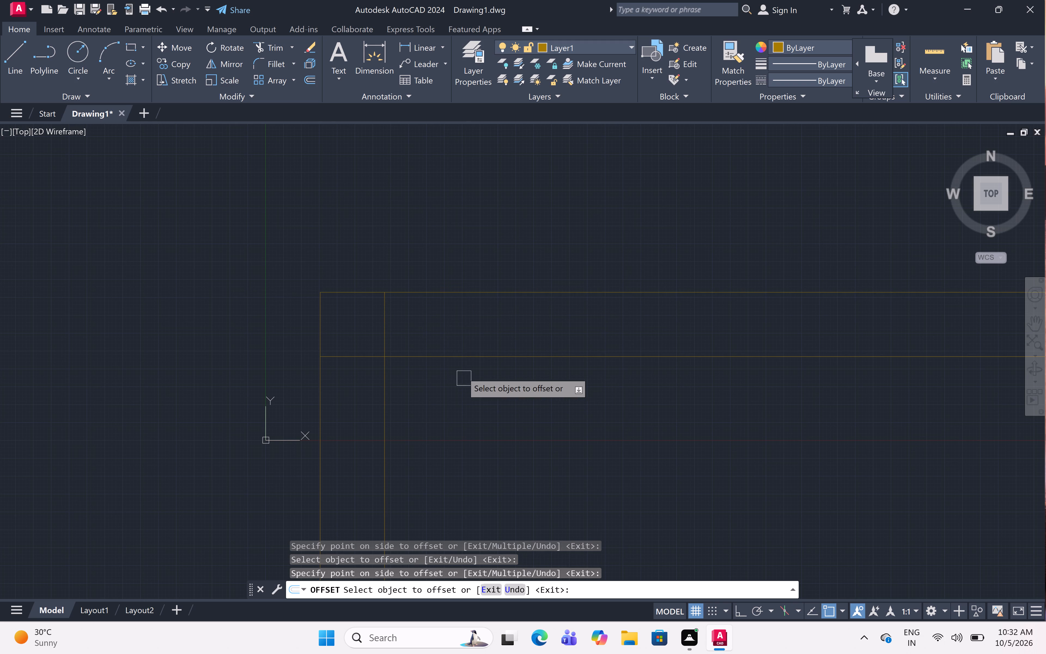
{"action": "scroll", "coordinate": [460, 315], "scroll_direction": "down", "scroll_amount": 1}
{"action": "scroll", "coordinate": [460, 315], "scroll_direction": "up", "scroll_amount": 1}
{"action": "scroll", "coordinate": [460, 315], "scroll_direction": "down", "scroll_amount": 1}
{"action": "scroll", "coordinate": [460, 315], "scroll_direction": "up", "scroll_amount": 2}
{"action": "scroll", "coordinate": [460, 315], "scroll_direction": "down", "scroll_amount": 5}
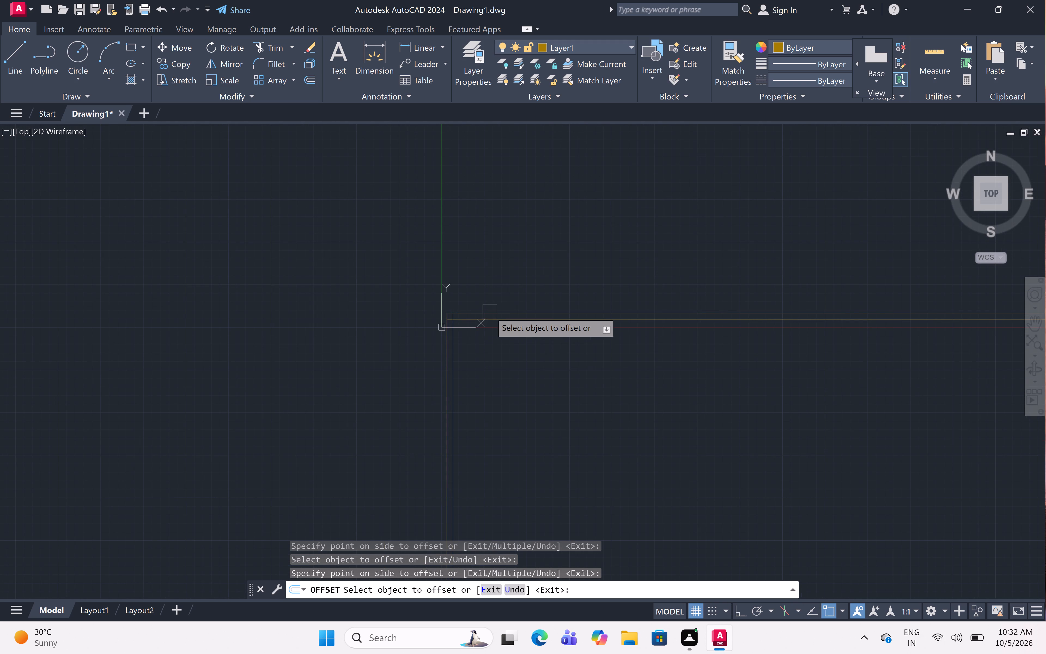
{"action": "key", "text": "Escape"}
Move all four wall lines together up and to the right, farther from the origin.
{"action": "left_click", "coordinate": [499, 304]}
{"action": "left_click", "coordinate": [416, 352]}
{"action": "scroll", "coordinate": [417, 350], "scroll_direction": "down", "scroll_amount": 1}
{"action": "scroll", "coordinate": [417, 350], "scroll_direction": "up", "scroll_amount": 4}
{"action": "scroll", "coordinate": [417, 350], "scroll_direction": "down", "scroll_amount": 4}
{"action": "scroll", "coordinate": [417, 350], "scroll_direction": "up", "scroll_amount": 1}
{"action": "scroll", "coordinate": [417, 350], "scroll_direction": "down", "scroll_amount": 4}
{"action": "scroll", "coordinate": [417, 350], "scroll_direction": "up", "scroll_amount": 2}
{"action": "scroll", "coordinate": [417, 350], "scroll_direction": "down", "scroll_amount": 1}
{"action": "scroll", "coordinate": [417, 350], "scroll_direction": "up", "scroll_amount": 4}
{"action": "scroll", "coordinate": [417, 350], "scroll_direction": "down", "scroll_amount": 5}
{"action": "scroll", "coordinate": [417, 350], "scroll_direction": "up", "scroll_amount": 3}
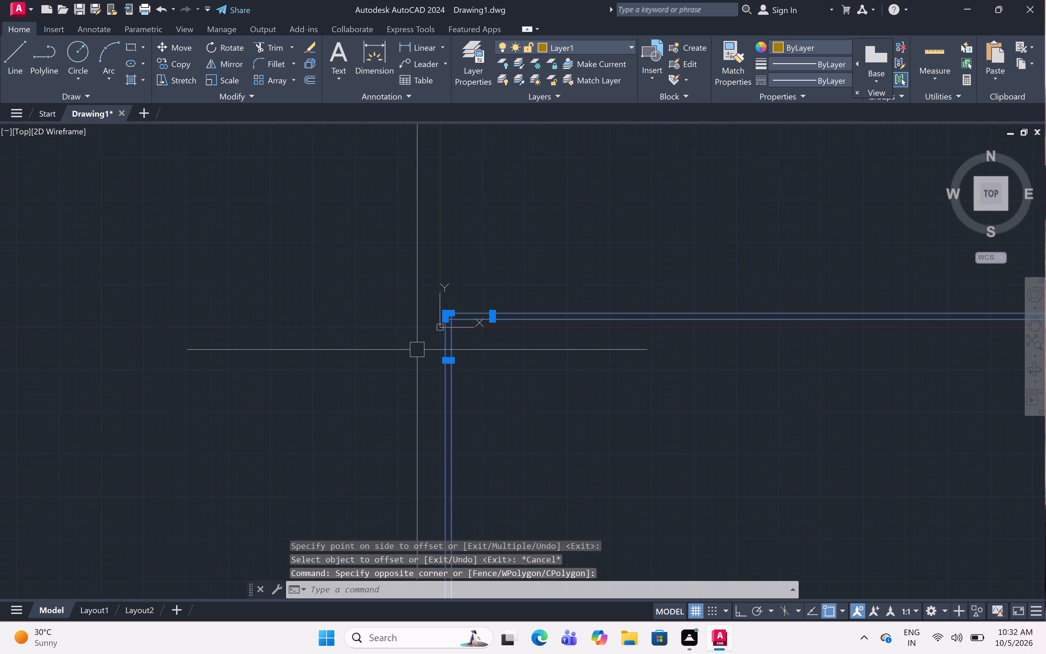
{"action": "scroll", "coordinate": [417, 350], "scroll_direction": "up", "scroll_amount": 2}
{"action": "scroll", "coordinate": [417, 350], "scroll_direction": "down", "scroll_amount": 1}
{"action": "scroll", "coordinate": [417, 350], "scroll_direction": "up", "scroll_amount": 1}
{"action": "scroll", "coordinate": [417, 350], "scroll_direction": "down", "scroll_amount": 5}
{"action": "scroll", "coordinate": [417, 350], "scroll_direction": "up", "scroll_amount": 2}
{"action": "scroll", "coordinate": [419, 349], "scroll_direction": "down", "scroll_amount": 4}
{"action": "scroll", "coordinate": [419, 349], "scroll_direction": "up", "scroll_amount": 1}
{"action": "scroll", "coordinate": [419, 349], "scroll_direction": "down", "scroll_amount": 2}
{"action": "scroll", "coordinate": [419, 349], "scroll_direction": "up", "scroll_amount": 1}
{"action": "scroll", "coordinate": [419, 349], "scroll_direction": "down", "scroll_amount": 2}
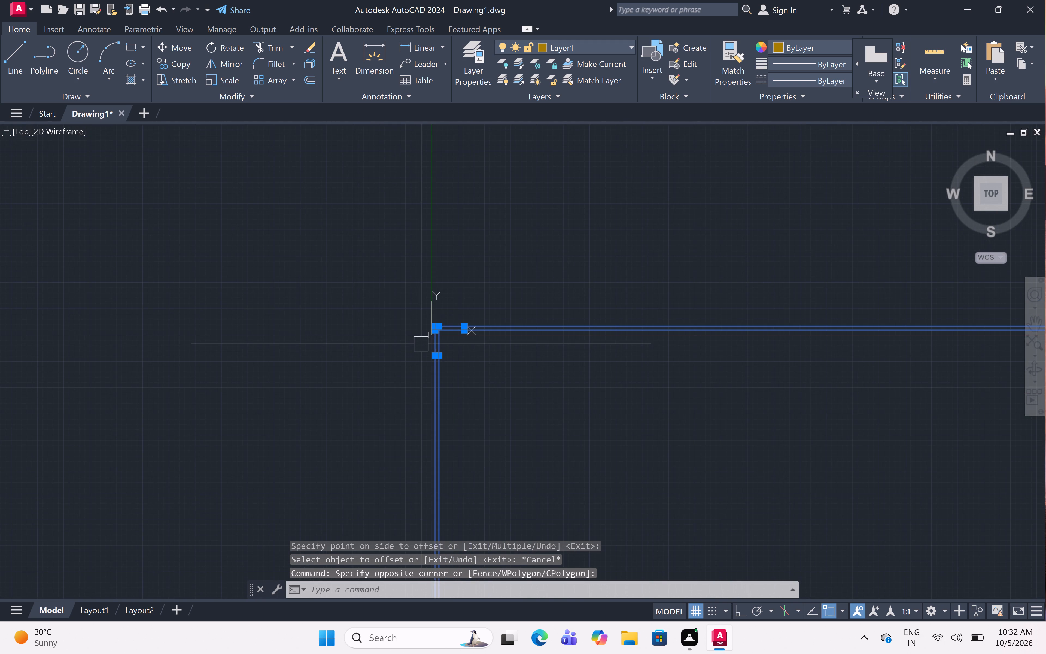
{"action": "scroll", "coordinate": [417, 357], "scroll_direction": "down", "scroll_amount": 1}
{"action": "scroll", "coordinate": [417, 357], "scroll_direction": "up", "scroll_amount": 2}
{"action": "scroll", "coordinate": [417, 358], "scroll_direction": "down", "scroll_amount": 1}
{"action": "scroll", "coordinate": [417, 358], "scroll_direction": "up", "scroll_amount": 3}
{"action": "scroll", "coordinate": [417, 358], "scroll_direction": "down", "scroll_amount": 2}
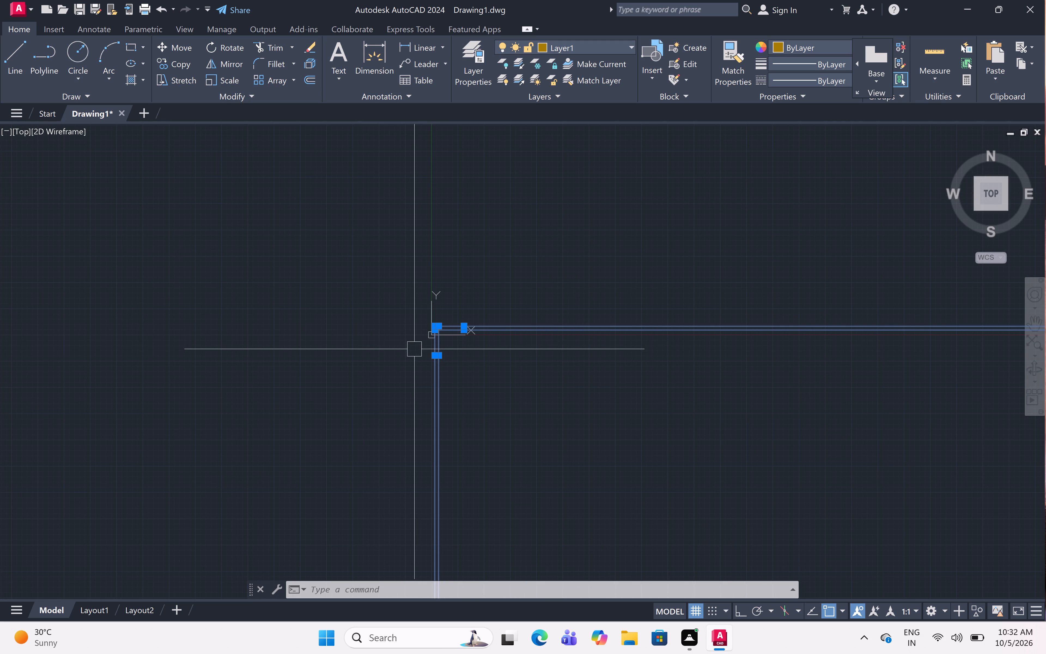
{"action": "scroll", "coordinate": [422, 352], "scroll_direction": "up", "scroll_amount": 2}
{"action": "scroll", "coordinate": [424, 357], "scroll_direction": "down", "scroll_amount": 1}
{"action": "scroll", "coordinate": [424, 357], "scroll_direction": "up", "scroll_amount": 2}
{"action": "type", "text": "m"}
{"action": "key", "text": "space"}
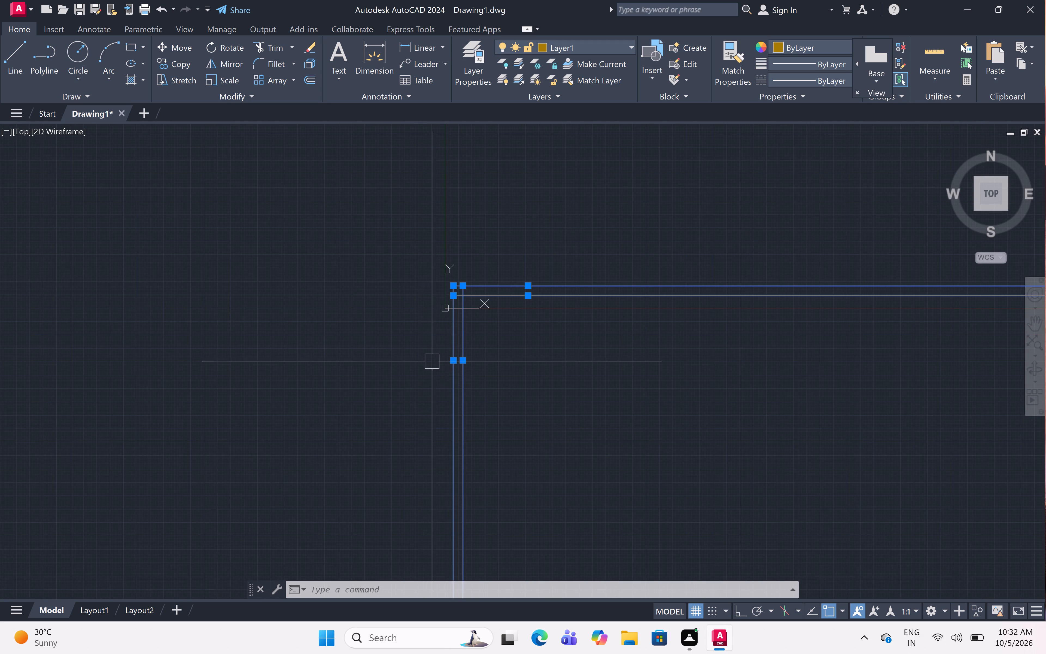
{"action": "left_click", "coordinate": [454, 330]}
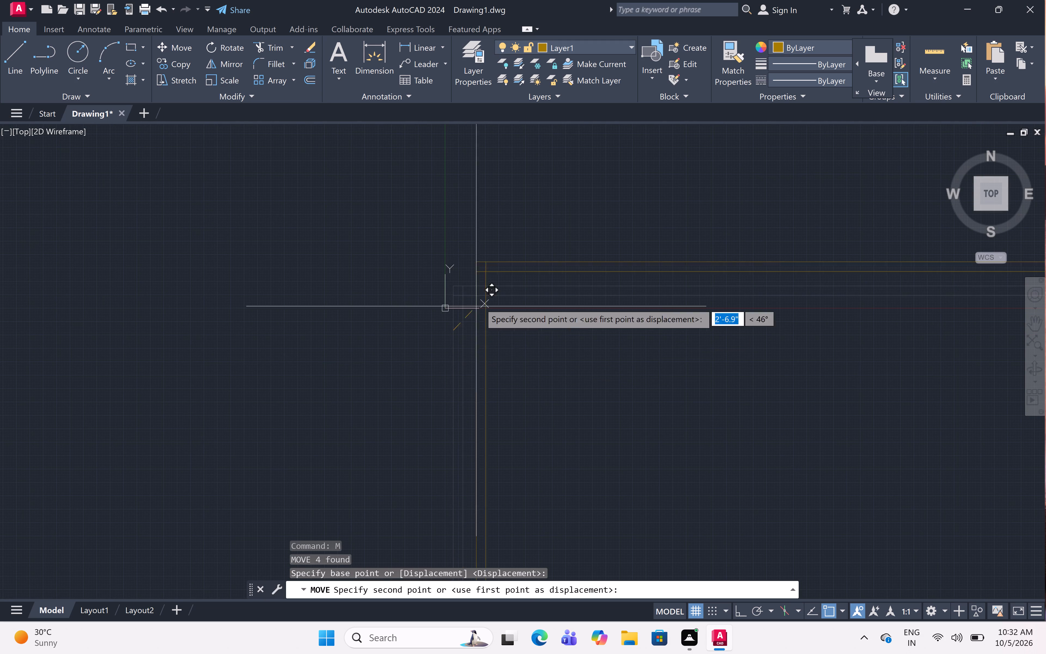
{"action": "left_click", "coordinate": [506, 192]}
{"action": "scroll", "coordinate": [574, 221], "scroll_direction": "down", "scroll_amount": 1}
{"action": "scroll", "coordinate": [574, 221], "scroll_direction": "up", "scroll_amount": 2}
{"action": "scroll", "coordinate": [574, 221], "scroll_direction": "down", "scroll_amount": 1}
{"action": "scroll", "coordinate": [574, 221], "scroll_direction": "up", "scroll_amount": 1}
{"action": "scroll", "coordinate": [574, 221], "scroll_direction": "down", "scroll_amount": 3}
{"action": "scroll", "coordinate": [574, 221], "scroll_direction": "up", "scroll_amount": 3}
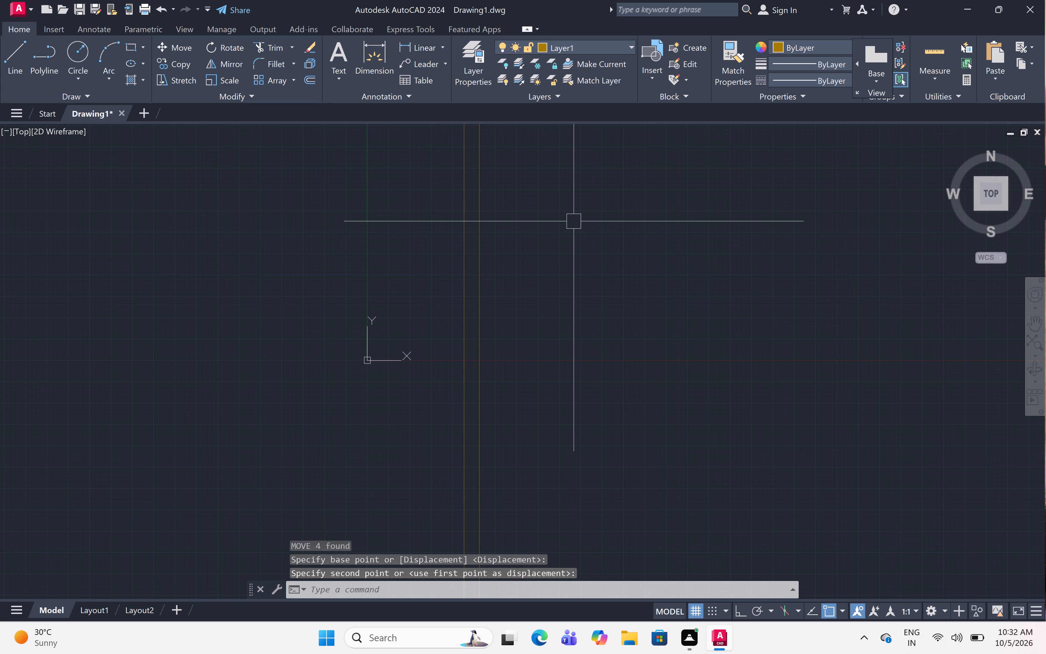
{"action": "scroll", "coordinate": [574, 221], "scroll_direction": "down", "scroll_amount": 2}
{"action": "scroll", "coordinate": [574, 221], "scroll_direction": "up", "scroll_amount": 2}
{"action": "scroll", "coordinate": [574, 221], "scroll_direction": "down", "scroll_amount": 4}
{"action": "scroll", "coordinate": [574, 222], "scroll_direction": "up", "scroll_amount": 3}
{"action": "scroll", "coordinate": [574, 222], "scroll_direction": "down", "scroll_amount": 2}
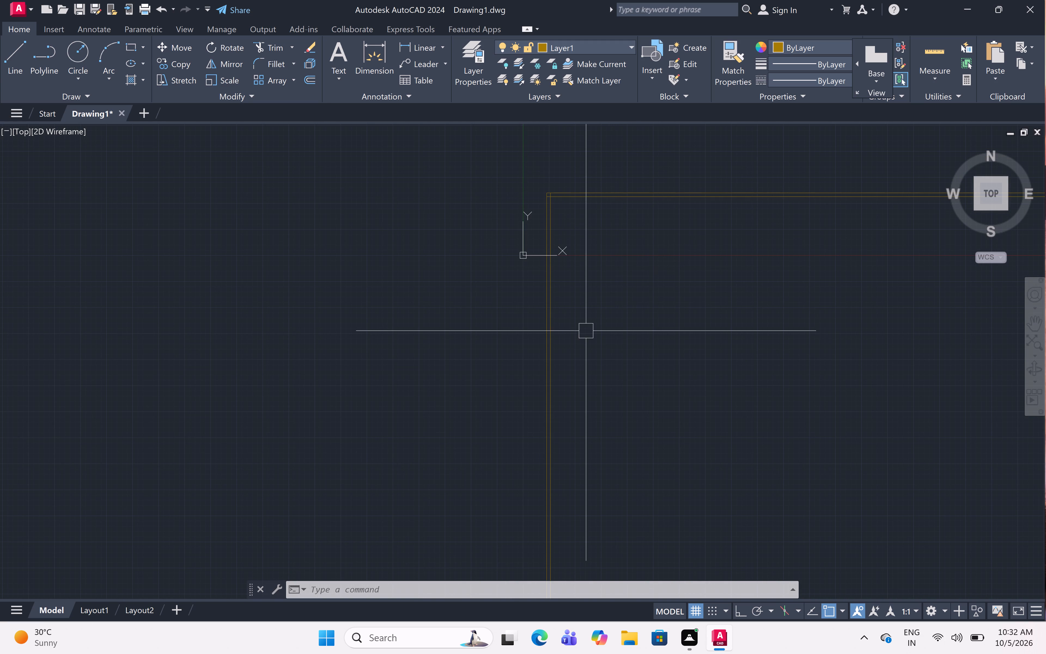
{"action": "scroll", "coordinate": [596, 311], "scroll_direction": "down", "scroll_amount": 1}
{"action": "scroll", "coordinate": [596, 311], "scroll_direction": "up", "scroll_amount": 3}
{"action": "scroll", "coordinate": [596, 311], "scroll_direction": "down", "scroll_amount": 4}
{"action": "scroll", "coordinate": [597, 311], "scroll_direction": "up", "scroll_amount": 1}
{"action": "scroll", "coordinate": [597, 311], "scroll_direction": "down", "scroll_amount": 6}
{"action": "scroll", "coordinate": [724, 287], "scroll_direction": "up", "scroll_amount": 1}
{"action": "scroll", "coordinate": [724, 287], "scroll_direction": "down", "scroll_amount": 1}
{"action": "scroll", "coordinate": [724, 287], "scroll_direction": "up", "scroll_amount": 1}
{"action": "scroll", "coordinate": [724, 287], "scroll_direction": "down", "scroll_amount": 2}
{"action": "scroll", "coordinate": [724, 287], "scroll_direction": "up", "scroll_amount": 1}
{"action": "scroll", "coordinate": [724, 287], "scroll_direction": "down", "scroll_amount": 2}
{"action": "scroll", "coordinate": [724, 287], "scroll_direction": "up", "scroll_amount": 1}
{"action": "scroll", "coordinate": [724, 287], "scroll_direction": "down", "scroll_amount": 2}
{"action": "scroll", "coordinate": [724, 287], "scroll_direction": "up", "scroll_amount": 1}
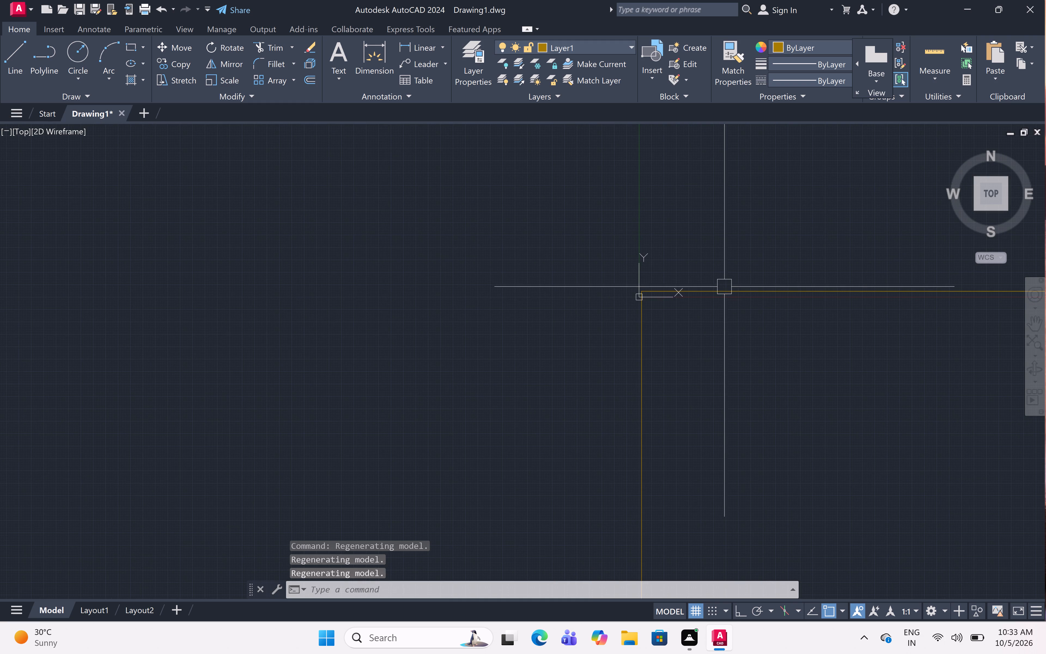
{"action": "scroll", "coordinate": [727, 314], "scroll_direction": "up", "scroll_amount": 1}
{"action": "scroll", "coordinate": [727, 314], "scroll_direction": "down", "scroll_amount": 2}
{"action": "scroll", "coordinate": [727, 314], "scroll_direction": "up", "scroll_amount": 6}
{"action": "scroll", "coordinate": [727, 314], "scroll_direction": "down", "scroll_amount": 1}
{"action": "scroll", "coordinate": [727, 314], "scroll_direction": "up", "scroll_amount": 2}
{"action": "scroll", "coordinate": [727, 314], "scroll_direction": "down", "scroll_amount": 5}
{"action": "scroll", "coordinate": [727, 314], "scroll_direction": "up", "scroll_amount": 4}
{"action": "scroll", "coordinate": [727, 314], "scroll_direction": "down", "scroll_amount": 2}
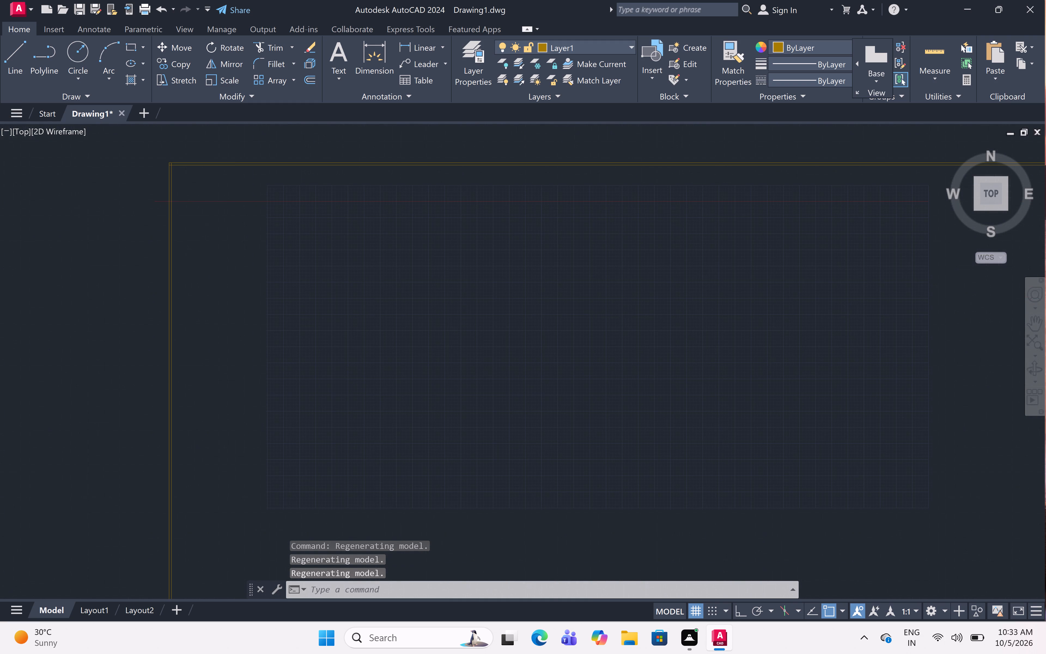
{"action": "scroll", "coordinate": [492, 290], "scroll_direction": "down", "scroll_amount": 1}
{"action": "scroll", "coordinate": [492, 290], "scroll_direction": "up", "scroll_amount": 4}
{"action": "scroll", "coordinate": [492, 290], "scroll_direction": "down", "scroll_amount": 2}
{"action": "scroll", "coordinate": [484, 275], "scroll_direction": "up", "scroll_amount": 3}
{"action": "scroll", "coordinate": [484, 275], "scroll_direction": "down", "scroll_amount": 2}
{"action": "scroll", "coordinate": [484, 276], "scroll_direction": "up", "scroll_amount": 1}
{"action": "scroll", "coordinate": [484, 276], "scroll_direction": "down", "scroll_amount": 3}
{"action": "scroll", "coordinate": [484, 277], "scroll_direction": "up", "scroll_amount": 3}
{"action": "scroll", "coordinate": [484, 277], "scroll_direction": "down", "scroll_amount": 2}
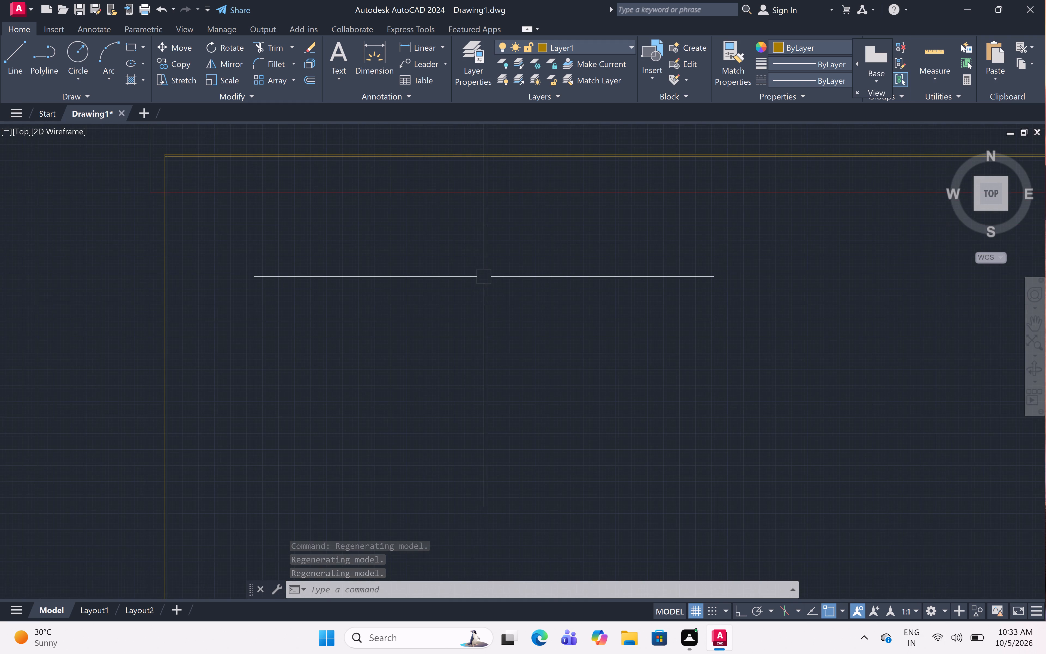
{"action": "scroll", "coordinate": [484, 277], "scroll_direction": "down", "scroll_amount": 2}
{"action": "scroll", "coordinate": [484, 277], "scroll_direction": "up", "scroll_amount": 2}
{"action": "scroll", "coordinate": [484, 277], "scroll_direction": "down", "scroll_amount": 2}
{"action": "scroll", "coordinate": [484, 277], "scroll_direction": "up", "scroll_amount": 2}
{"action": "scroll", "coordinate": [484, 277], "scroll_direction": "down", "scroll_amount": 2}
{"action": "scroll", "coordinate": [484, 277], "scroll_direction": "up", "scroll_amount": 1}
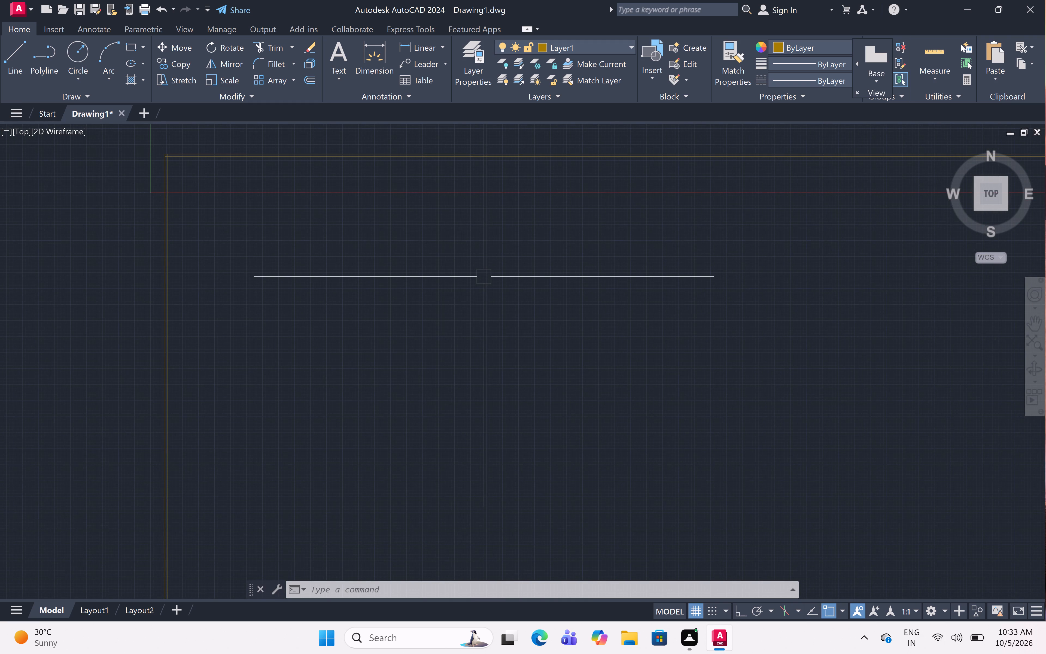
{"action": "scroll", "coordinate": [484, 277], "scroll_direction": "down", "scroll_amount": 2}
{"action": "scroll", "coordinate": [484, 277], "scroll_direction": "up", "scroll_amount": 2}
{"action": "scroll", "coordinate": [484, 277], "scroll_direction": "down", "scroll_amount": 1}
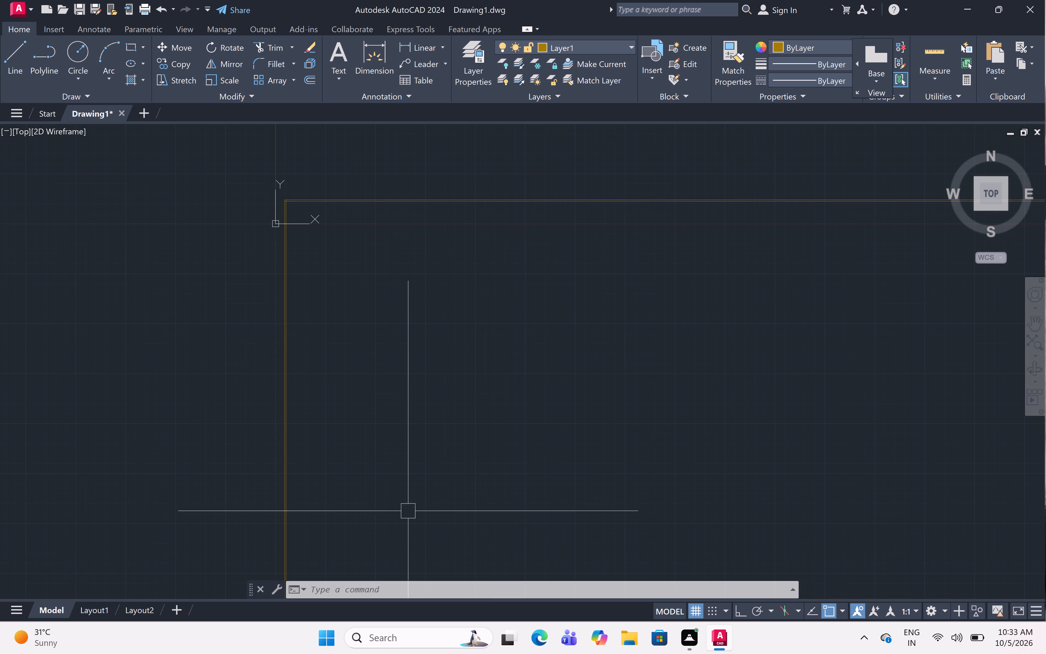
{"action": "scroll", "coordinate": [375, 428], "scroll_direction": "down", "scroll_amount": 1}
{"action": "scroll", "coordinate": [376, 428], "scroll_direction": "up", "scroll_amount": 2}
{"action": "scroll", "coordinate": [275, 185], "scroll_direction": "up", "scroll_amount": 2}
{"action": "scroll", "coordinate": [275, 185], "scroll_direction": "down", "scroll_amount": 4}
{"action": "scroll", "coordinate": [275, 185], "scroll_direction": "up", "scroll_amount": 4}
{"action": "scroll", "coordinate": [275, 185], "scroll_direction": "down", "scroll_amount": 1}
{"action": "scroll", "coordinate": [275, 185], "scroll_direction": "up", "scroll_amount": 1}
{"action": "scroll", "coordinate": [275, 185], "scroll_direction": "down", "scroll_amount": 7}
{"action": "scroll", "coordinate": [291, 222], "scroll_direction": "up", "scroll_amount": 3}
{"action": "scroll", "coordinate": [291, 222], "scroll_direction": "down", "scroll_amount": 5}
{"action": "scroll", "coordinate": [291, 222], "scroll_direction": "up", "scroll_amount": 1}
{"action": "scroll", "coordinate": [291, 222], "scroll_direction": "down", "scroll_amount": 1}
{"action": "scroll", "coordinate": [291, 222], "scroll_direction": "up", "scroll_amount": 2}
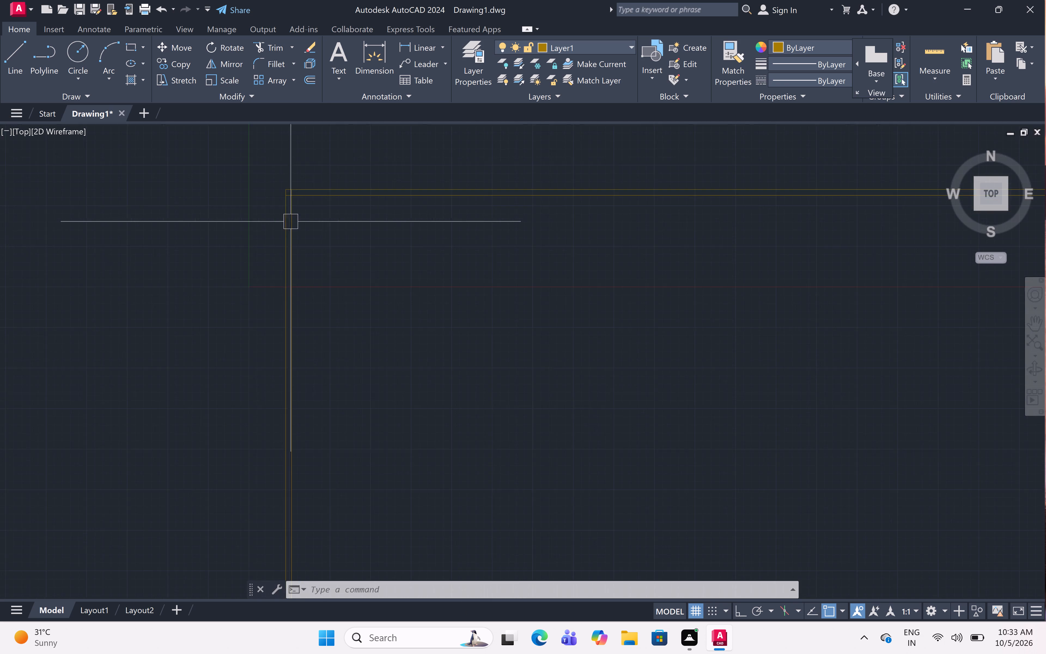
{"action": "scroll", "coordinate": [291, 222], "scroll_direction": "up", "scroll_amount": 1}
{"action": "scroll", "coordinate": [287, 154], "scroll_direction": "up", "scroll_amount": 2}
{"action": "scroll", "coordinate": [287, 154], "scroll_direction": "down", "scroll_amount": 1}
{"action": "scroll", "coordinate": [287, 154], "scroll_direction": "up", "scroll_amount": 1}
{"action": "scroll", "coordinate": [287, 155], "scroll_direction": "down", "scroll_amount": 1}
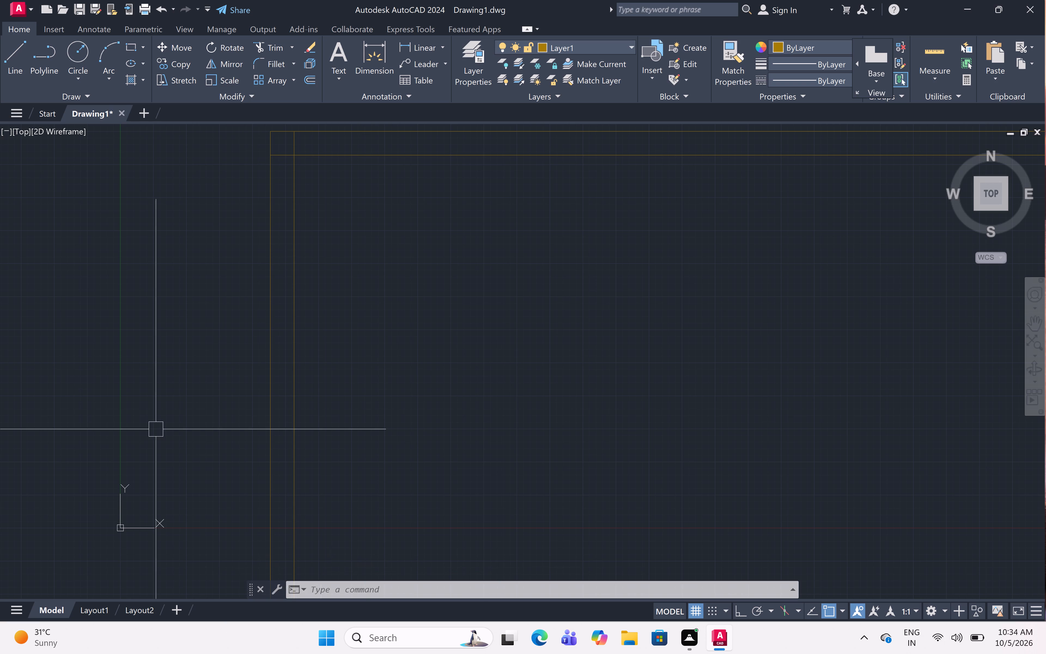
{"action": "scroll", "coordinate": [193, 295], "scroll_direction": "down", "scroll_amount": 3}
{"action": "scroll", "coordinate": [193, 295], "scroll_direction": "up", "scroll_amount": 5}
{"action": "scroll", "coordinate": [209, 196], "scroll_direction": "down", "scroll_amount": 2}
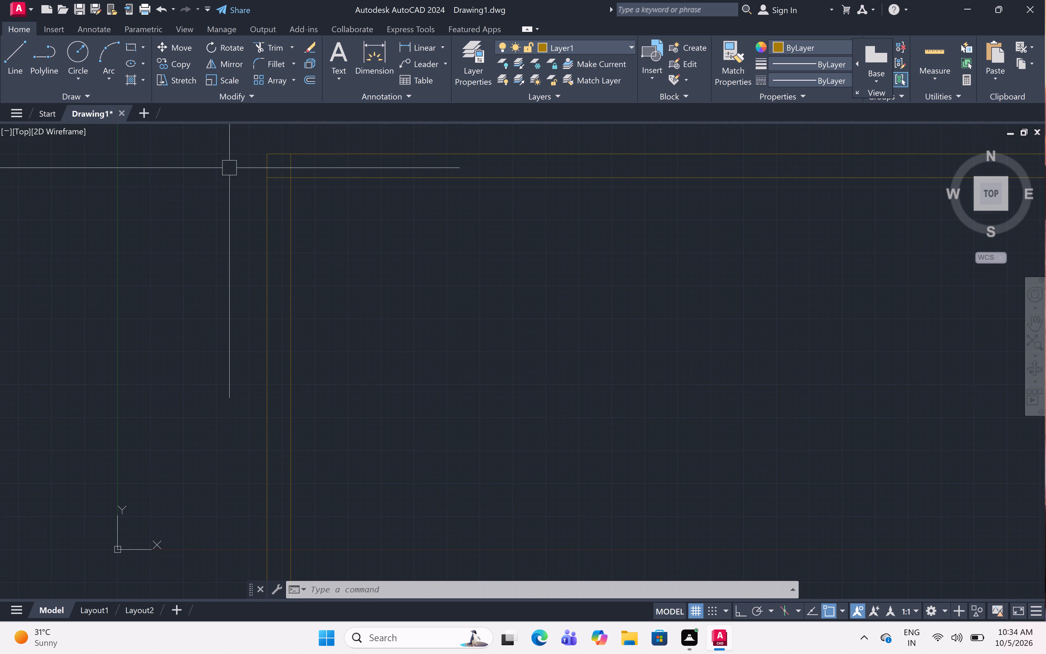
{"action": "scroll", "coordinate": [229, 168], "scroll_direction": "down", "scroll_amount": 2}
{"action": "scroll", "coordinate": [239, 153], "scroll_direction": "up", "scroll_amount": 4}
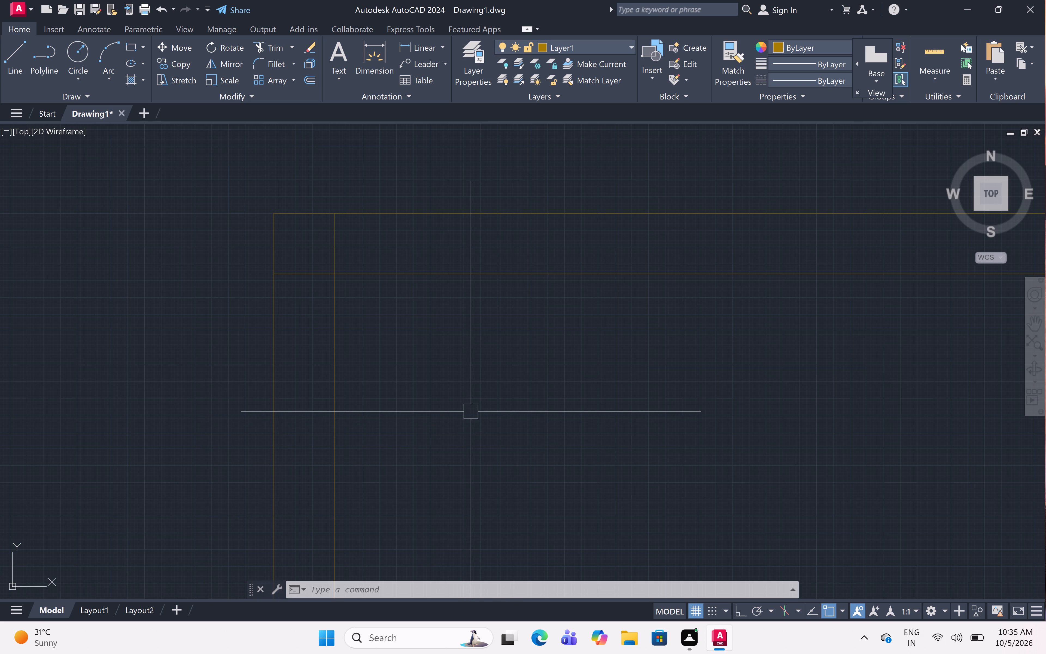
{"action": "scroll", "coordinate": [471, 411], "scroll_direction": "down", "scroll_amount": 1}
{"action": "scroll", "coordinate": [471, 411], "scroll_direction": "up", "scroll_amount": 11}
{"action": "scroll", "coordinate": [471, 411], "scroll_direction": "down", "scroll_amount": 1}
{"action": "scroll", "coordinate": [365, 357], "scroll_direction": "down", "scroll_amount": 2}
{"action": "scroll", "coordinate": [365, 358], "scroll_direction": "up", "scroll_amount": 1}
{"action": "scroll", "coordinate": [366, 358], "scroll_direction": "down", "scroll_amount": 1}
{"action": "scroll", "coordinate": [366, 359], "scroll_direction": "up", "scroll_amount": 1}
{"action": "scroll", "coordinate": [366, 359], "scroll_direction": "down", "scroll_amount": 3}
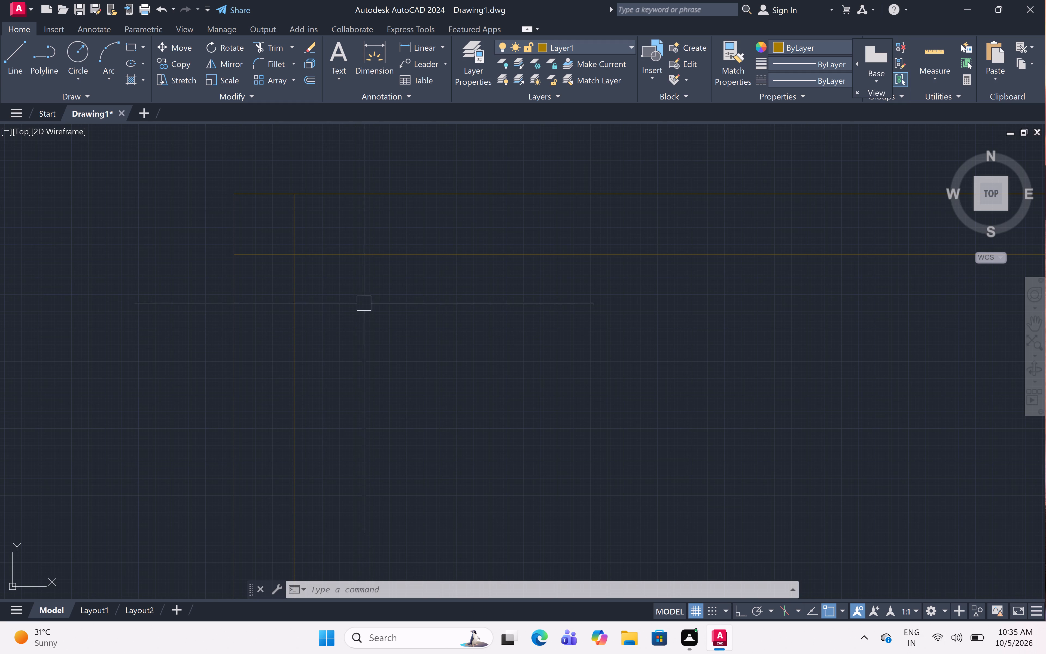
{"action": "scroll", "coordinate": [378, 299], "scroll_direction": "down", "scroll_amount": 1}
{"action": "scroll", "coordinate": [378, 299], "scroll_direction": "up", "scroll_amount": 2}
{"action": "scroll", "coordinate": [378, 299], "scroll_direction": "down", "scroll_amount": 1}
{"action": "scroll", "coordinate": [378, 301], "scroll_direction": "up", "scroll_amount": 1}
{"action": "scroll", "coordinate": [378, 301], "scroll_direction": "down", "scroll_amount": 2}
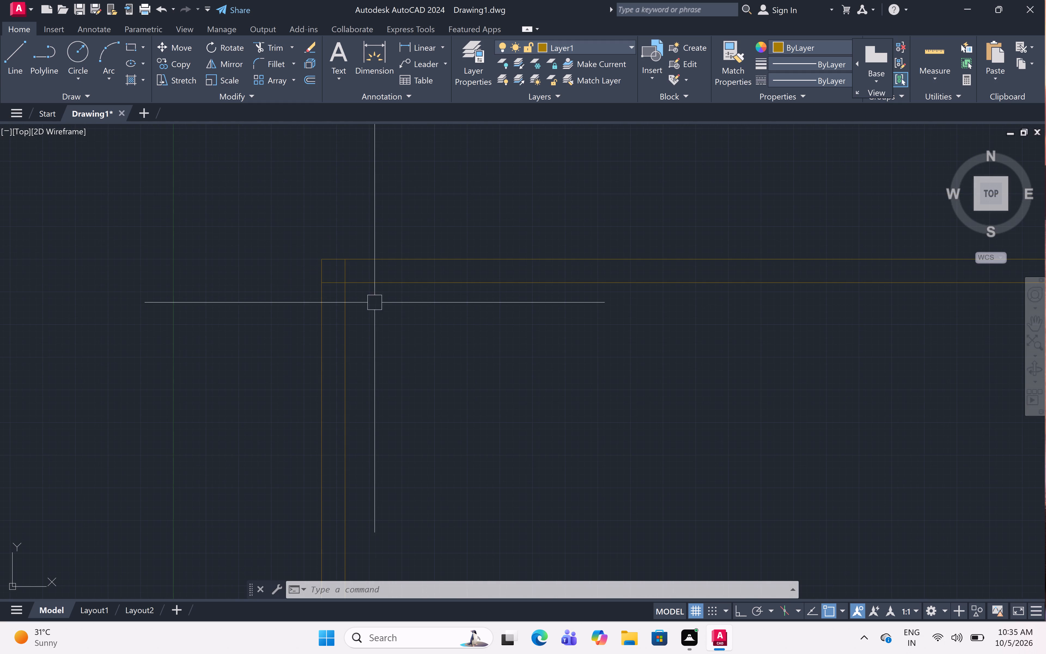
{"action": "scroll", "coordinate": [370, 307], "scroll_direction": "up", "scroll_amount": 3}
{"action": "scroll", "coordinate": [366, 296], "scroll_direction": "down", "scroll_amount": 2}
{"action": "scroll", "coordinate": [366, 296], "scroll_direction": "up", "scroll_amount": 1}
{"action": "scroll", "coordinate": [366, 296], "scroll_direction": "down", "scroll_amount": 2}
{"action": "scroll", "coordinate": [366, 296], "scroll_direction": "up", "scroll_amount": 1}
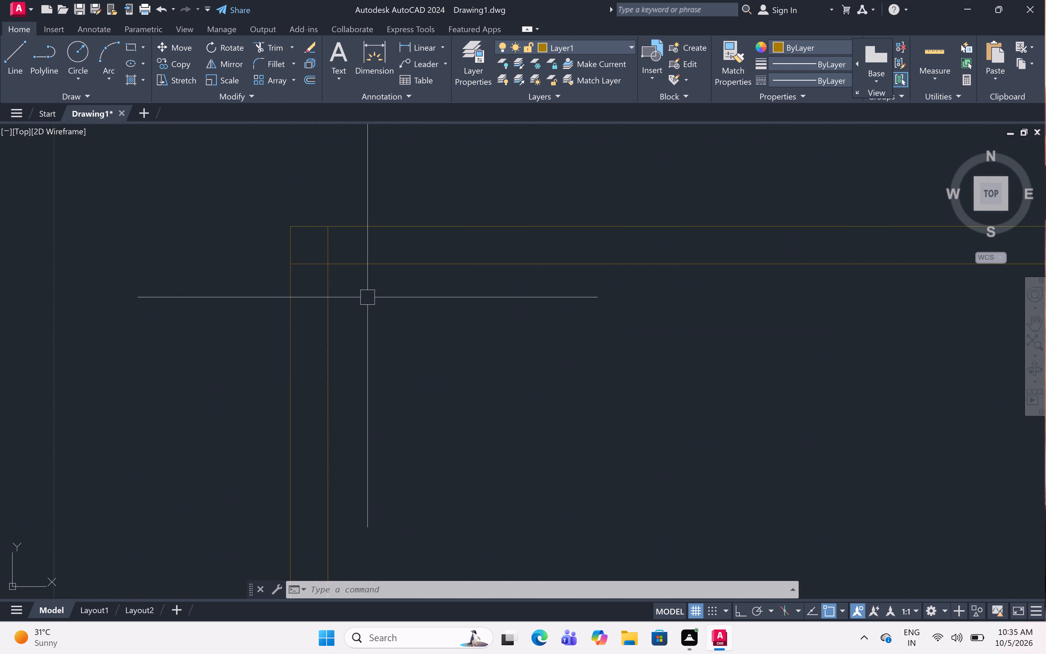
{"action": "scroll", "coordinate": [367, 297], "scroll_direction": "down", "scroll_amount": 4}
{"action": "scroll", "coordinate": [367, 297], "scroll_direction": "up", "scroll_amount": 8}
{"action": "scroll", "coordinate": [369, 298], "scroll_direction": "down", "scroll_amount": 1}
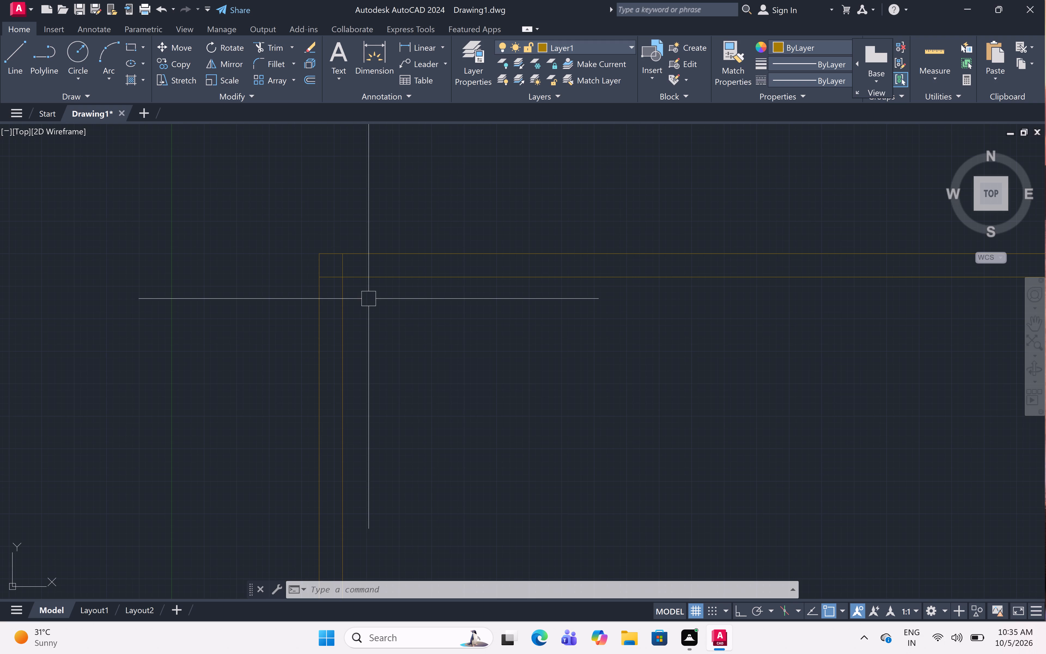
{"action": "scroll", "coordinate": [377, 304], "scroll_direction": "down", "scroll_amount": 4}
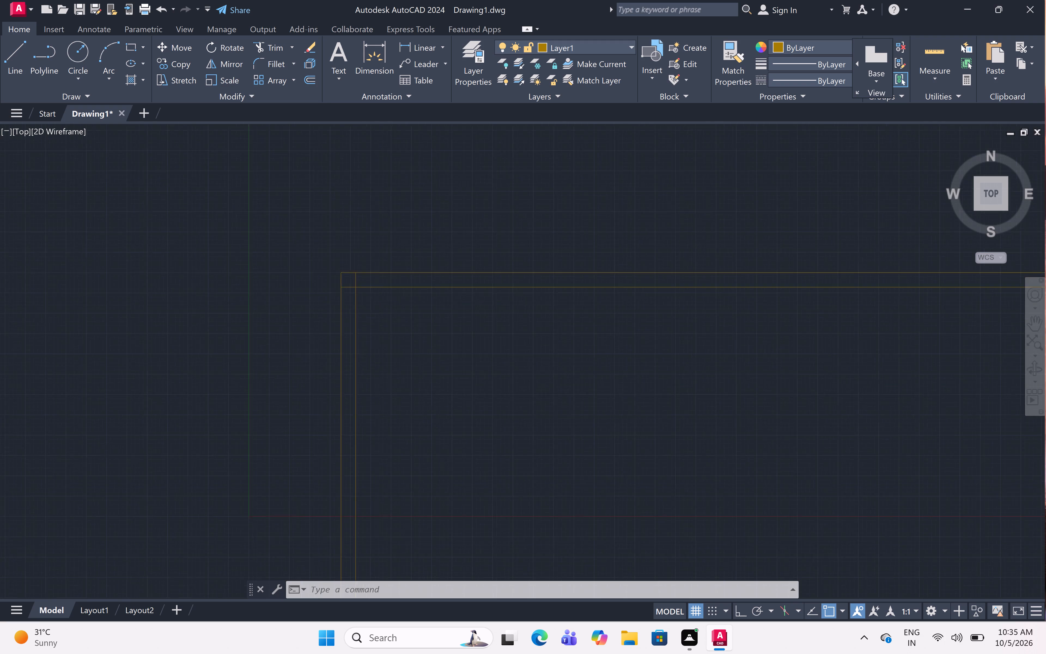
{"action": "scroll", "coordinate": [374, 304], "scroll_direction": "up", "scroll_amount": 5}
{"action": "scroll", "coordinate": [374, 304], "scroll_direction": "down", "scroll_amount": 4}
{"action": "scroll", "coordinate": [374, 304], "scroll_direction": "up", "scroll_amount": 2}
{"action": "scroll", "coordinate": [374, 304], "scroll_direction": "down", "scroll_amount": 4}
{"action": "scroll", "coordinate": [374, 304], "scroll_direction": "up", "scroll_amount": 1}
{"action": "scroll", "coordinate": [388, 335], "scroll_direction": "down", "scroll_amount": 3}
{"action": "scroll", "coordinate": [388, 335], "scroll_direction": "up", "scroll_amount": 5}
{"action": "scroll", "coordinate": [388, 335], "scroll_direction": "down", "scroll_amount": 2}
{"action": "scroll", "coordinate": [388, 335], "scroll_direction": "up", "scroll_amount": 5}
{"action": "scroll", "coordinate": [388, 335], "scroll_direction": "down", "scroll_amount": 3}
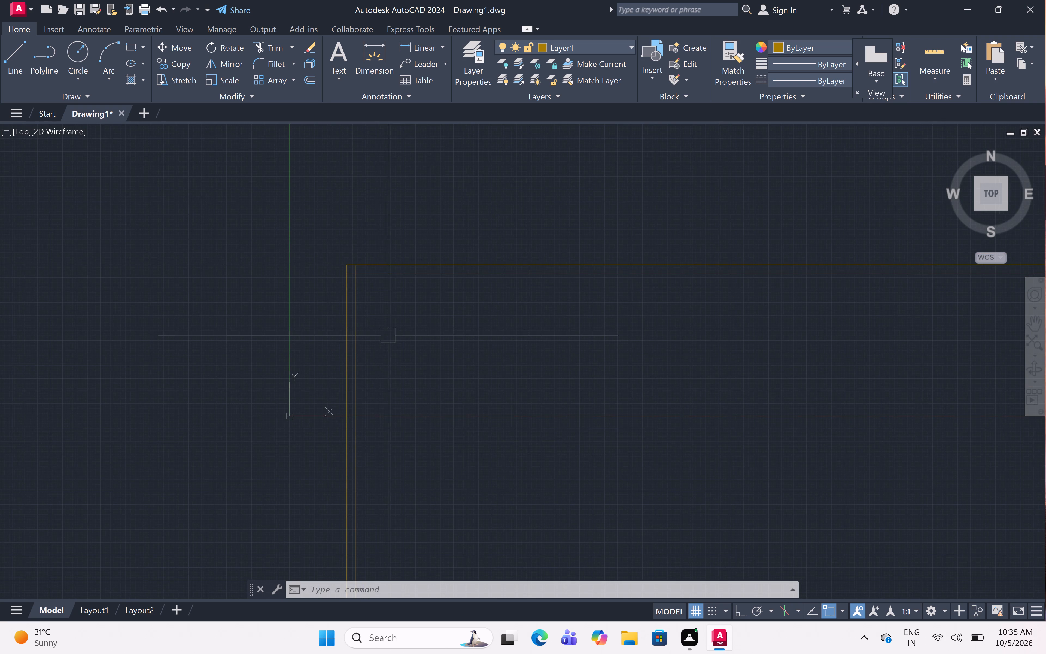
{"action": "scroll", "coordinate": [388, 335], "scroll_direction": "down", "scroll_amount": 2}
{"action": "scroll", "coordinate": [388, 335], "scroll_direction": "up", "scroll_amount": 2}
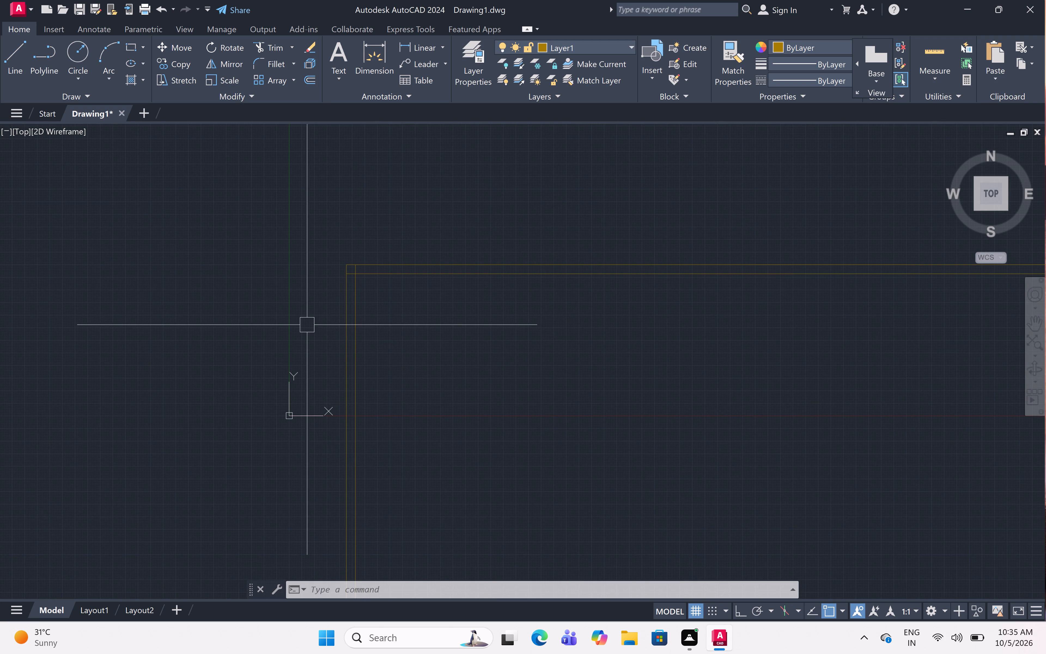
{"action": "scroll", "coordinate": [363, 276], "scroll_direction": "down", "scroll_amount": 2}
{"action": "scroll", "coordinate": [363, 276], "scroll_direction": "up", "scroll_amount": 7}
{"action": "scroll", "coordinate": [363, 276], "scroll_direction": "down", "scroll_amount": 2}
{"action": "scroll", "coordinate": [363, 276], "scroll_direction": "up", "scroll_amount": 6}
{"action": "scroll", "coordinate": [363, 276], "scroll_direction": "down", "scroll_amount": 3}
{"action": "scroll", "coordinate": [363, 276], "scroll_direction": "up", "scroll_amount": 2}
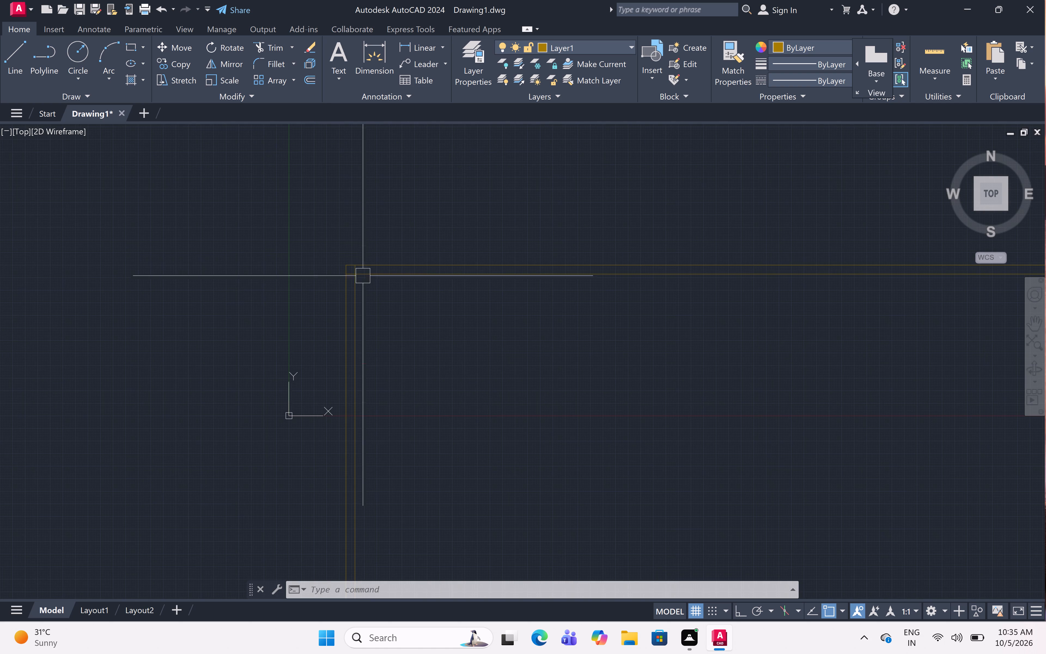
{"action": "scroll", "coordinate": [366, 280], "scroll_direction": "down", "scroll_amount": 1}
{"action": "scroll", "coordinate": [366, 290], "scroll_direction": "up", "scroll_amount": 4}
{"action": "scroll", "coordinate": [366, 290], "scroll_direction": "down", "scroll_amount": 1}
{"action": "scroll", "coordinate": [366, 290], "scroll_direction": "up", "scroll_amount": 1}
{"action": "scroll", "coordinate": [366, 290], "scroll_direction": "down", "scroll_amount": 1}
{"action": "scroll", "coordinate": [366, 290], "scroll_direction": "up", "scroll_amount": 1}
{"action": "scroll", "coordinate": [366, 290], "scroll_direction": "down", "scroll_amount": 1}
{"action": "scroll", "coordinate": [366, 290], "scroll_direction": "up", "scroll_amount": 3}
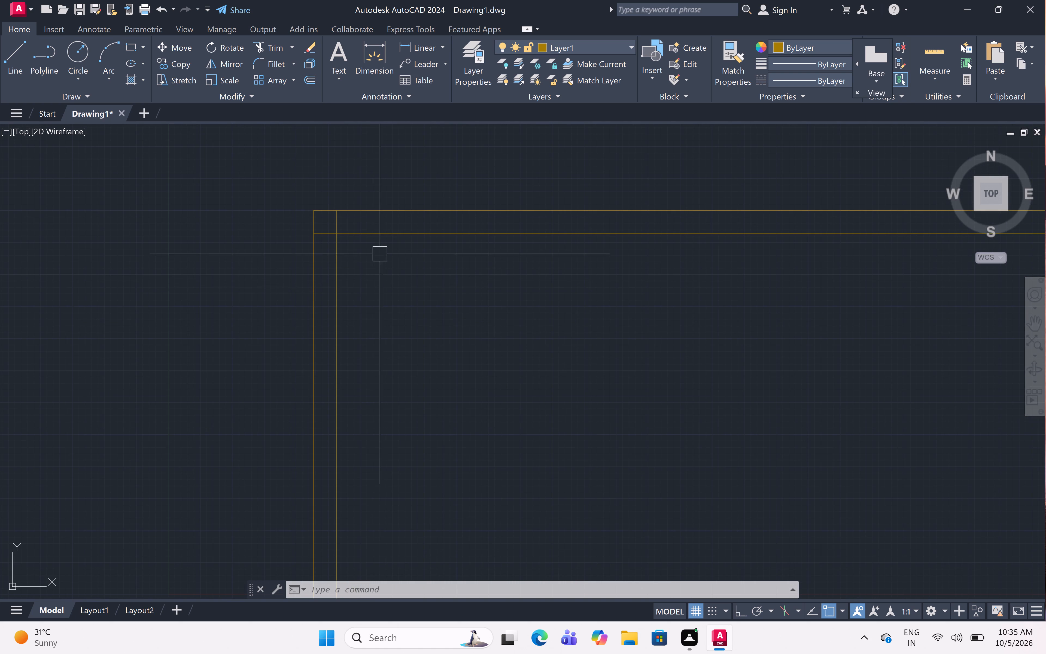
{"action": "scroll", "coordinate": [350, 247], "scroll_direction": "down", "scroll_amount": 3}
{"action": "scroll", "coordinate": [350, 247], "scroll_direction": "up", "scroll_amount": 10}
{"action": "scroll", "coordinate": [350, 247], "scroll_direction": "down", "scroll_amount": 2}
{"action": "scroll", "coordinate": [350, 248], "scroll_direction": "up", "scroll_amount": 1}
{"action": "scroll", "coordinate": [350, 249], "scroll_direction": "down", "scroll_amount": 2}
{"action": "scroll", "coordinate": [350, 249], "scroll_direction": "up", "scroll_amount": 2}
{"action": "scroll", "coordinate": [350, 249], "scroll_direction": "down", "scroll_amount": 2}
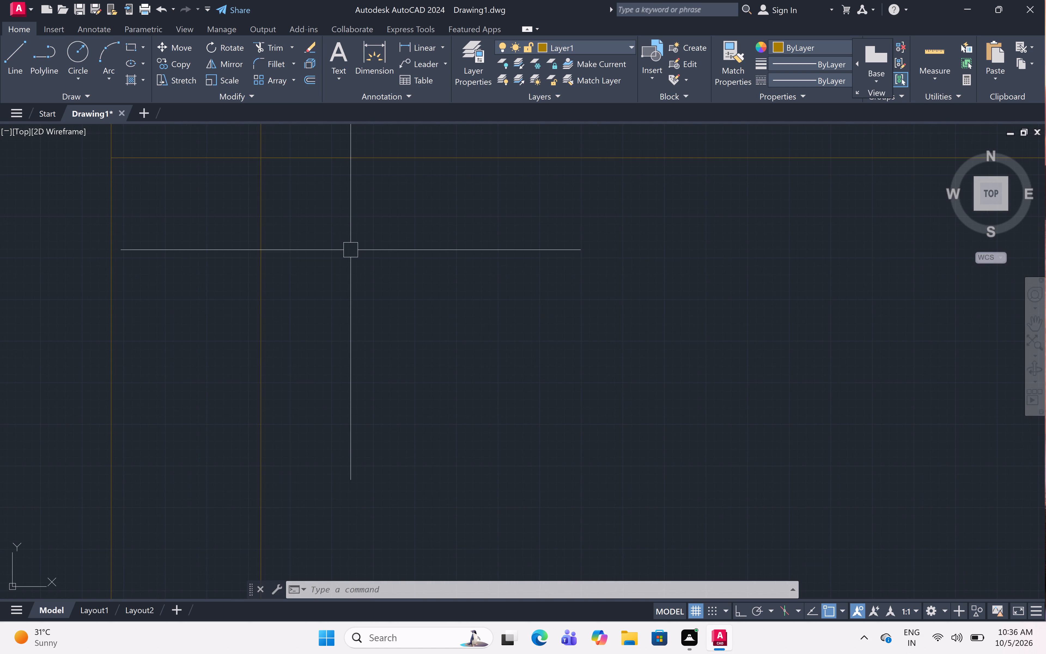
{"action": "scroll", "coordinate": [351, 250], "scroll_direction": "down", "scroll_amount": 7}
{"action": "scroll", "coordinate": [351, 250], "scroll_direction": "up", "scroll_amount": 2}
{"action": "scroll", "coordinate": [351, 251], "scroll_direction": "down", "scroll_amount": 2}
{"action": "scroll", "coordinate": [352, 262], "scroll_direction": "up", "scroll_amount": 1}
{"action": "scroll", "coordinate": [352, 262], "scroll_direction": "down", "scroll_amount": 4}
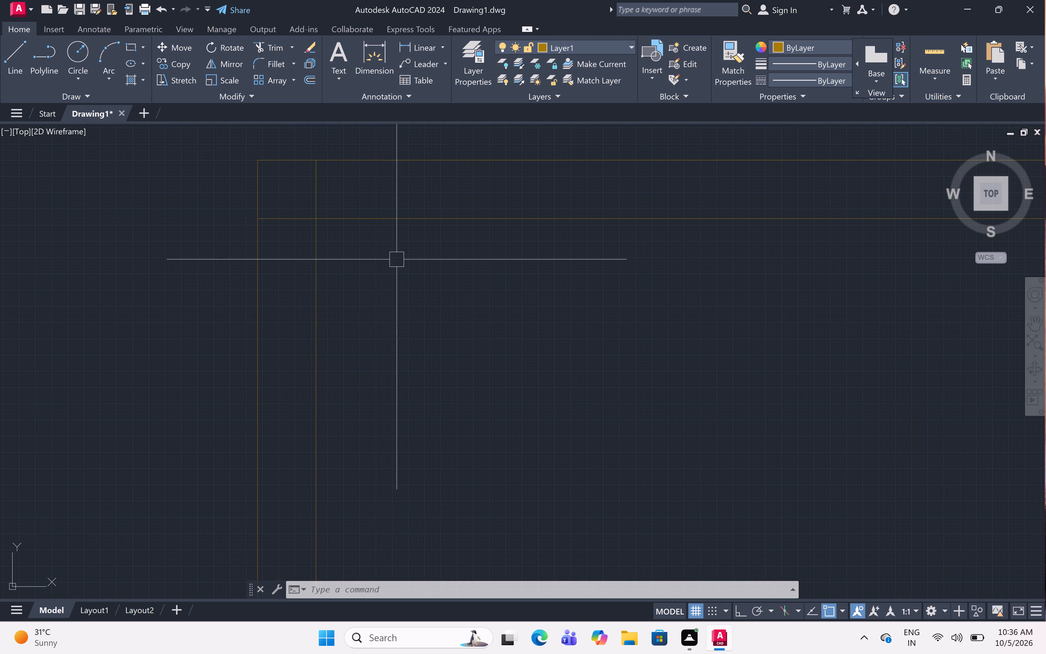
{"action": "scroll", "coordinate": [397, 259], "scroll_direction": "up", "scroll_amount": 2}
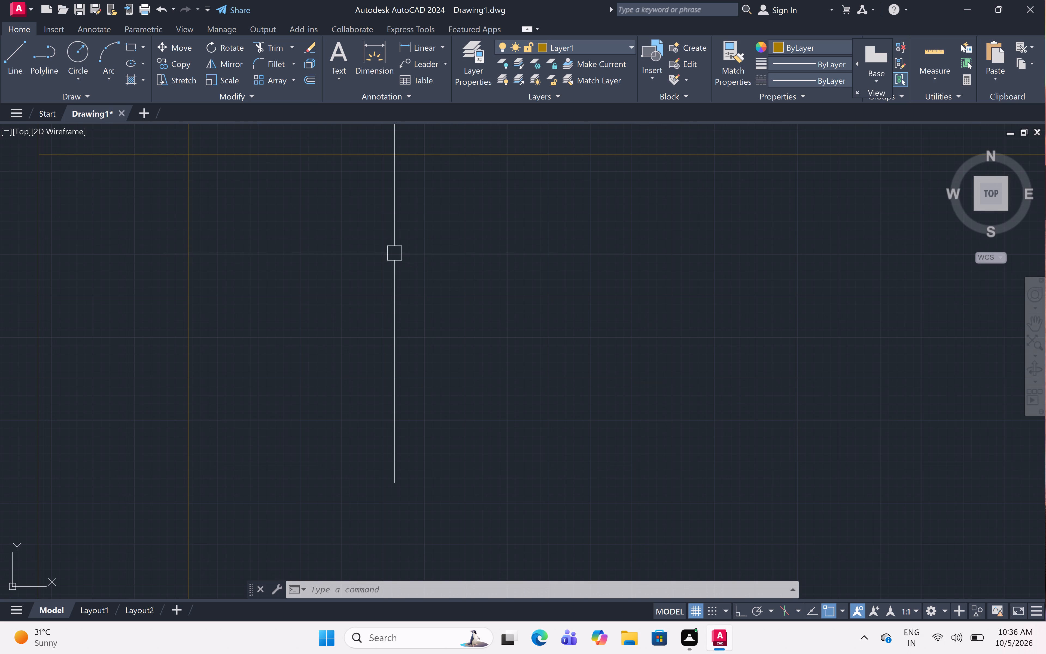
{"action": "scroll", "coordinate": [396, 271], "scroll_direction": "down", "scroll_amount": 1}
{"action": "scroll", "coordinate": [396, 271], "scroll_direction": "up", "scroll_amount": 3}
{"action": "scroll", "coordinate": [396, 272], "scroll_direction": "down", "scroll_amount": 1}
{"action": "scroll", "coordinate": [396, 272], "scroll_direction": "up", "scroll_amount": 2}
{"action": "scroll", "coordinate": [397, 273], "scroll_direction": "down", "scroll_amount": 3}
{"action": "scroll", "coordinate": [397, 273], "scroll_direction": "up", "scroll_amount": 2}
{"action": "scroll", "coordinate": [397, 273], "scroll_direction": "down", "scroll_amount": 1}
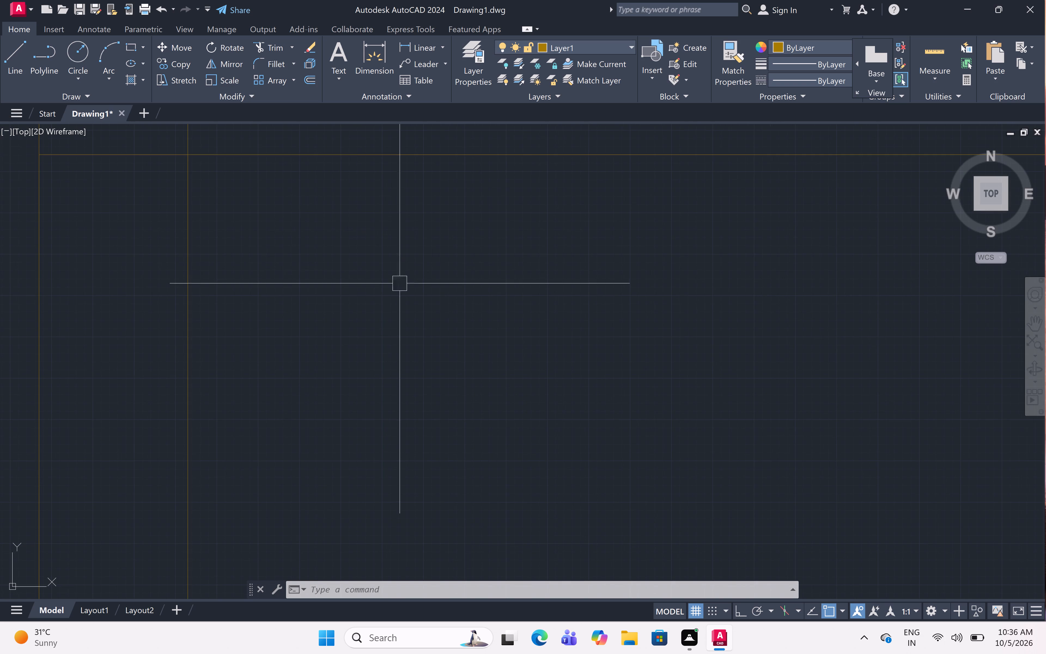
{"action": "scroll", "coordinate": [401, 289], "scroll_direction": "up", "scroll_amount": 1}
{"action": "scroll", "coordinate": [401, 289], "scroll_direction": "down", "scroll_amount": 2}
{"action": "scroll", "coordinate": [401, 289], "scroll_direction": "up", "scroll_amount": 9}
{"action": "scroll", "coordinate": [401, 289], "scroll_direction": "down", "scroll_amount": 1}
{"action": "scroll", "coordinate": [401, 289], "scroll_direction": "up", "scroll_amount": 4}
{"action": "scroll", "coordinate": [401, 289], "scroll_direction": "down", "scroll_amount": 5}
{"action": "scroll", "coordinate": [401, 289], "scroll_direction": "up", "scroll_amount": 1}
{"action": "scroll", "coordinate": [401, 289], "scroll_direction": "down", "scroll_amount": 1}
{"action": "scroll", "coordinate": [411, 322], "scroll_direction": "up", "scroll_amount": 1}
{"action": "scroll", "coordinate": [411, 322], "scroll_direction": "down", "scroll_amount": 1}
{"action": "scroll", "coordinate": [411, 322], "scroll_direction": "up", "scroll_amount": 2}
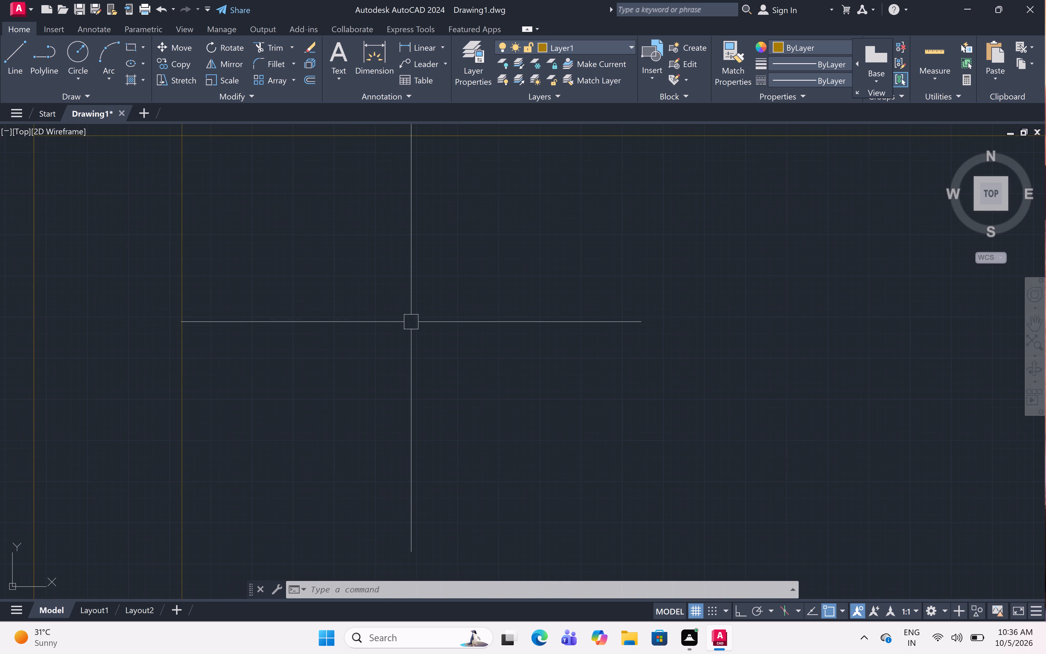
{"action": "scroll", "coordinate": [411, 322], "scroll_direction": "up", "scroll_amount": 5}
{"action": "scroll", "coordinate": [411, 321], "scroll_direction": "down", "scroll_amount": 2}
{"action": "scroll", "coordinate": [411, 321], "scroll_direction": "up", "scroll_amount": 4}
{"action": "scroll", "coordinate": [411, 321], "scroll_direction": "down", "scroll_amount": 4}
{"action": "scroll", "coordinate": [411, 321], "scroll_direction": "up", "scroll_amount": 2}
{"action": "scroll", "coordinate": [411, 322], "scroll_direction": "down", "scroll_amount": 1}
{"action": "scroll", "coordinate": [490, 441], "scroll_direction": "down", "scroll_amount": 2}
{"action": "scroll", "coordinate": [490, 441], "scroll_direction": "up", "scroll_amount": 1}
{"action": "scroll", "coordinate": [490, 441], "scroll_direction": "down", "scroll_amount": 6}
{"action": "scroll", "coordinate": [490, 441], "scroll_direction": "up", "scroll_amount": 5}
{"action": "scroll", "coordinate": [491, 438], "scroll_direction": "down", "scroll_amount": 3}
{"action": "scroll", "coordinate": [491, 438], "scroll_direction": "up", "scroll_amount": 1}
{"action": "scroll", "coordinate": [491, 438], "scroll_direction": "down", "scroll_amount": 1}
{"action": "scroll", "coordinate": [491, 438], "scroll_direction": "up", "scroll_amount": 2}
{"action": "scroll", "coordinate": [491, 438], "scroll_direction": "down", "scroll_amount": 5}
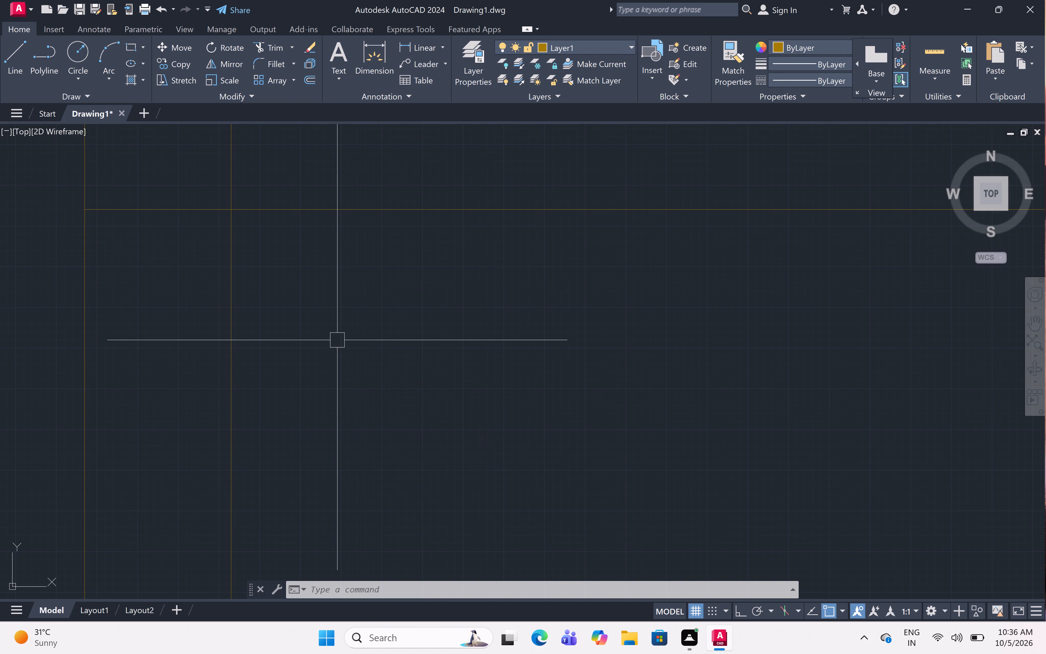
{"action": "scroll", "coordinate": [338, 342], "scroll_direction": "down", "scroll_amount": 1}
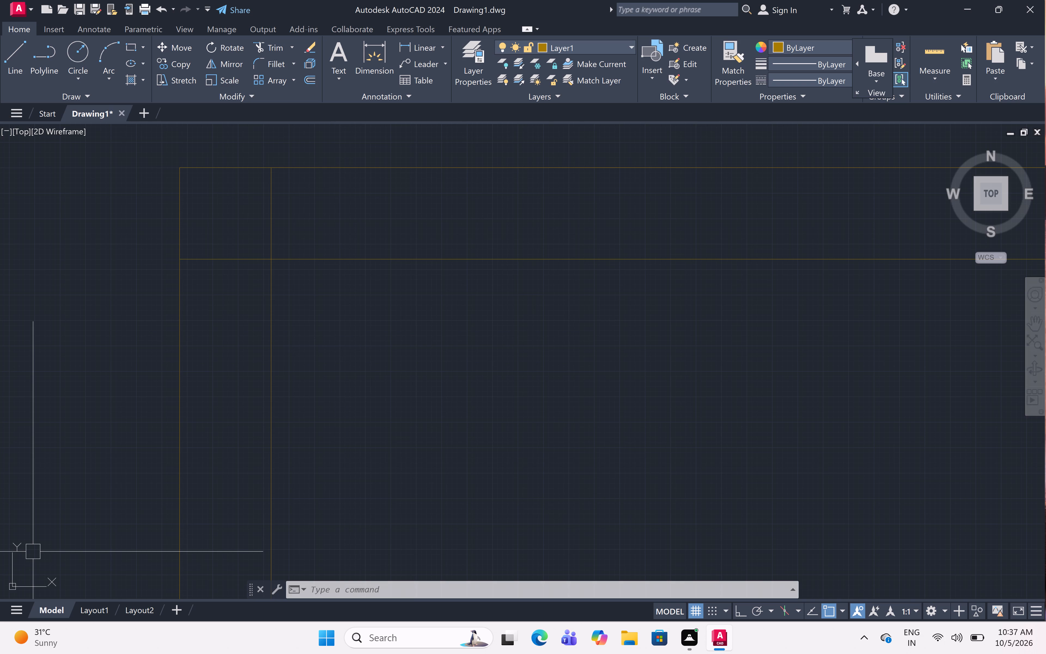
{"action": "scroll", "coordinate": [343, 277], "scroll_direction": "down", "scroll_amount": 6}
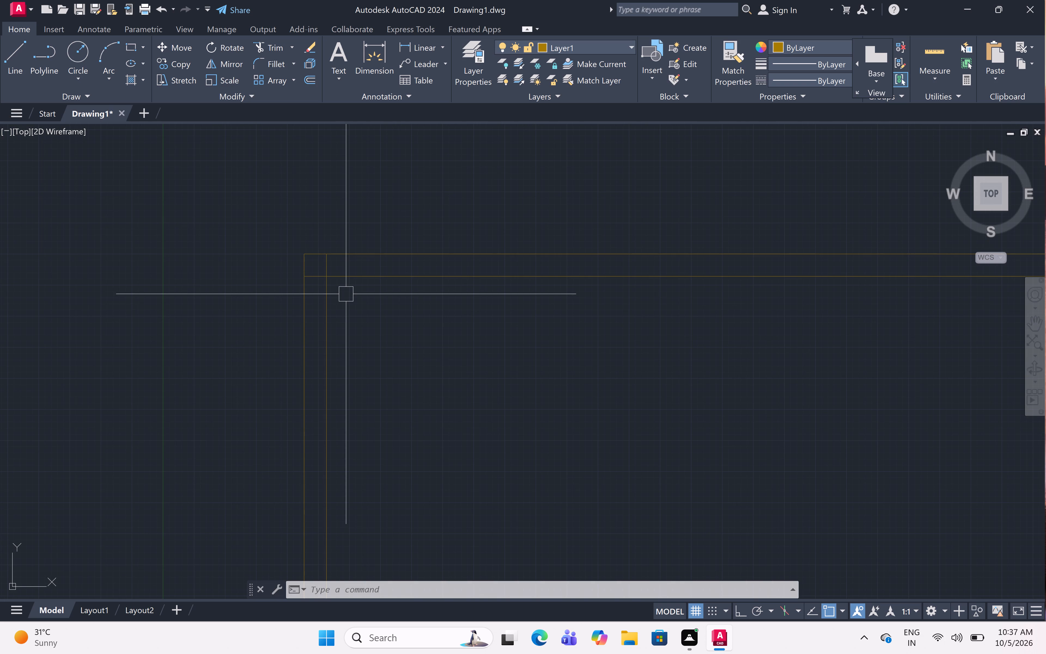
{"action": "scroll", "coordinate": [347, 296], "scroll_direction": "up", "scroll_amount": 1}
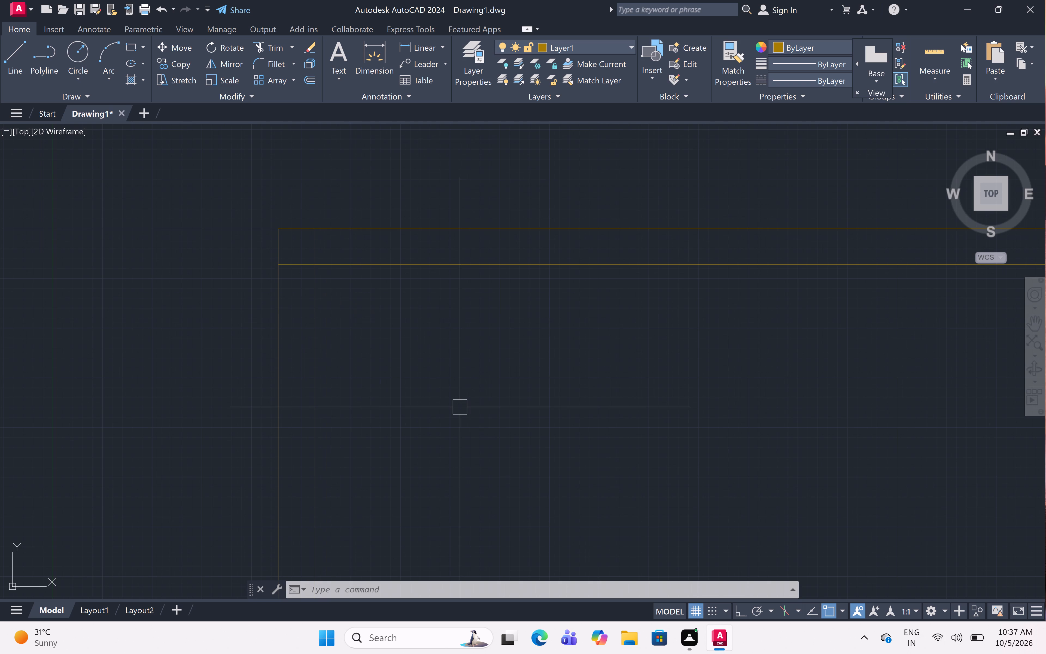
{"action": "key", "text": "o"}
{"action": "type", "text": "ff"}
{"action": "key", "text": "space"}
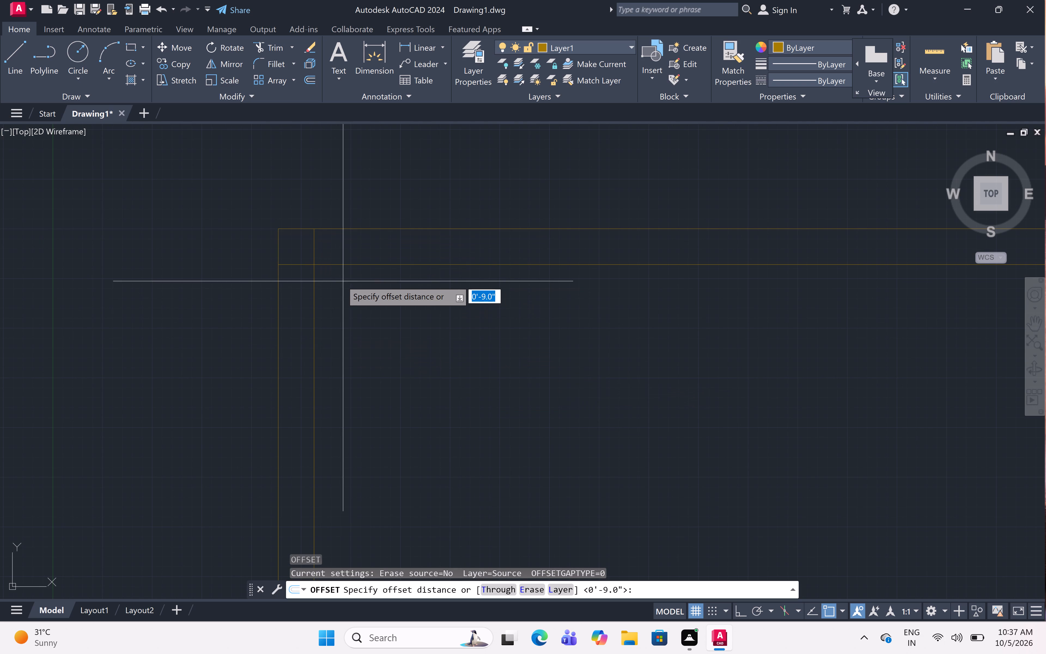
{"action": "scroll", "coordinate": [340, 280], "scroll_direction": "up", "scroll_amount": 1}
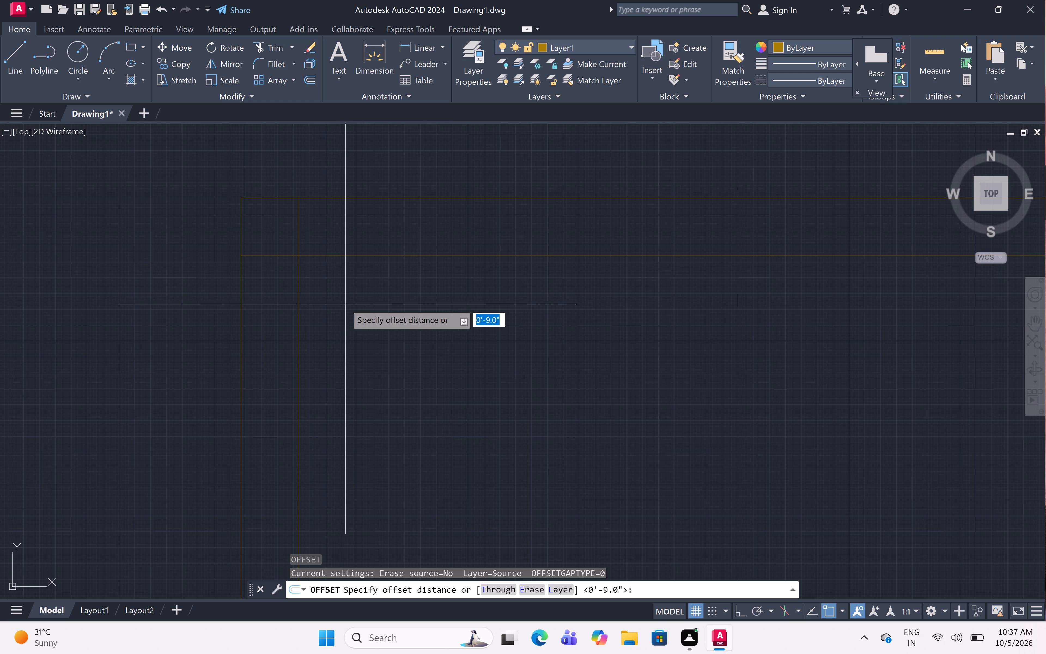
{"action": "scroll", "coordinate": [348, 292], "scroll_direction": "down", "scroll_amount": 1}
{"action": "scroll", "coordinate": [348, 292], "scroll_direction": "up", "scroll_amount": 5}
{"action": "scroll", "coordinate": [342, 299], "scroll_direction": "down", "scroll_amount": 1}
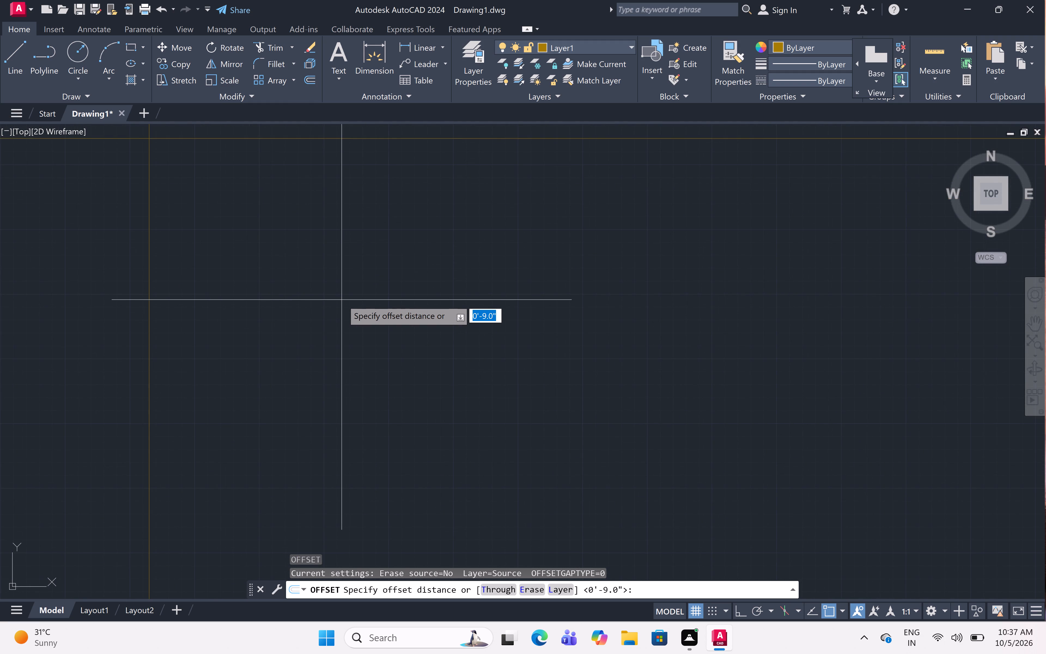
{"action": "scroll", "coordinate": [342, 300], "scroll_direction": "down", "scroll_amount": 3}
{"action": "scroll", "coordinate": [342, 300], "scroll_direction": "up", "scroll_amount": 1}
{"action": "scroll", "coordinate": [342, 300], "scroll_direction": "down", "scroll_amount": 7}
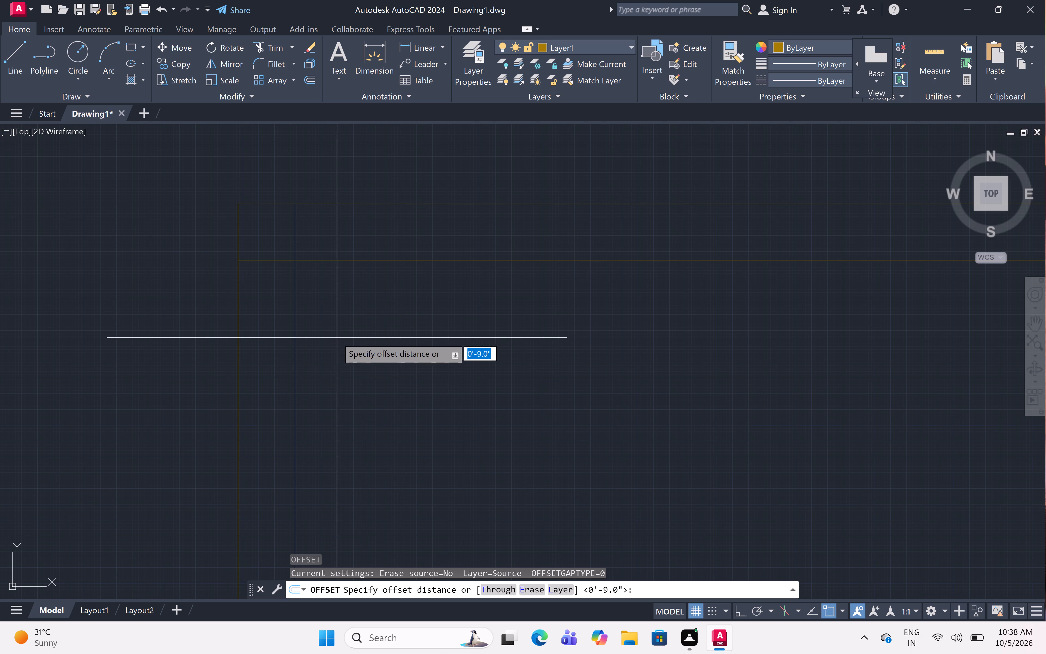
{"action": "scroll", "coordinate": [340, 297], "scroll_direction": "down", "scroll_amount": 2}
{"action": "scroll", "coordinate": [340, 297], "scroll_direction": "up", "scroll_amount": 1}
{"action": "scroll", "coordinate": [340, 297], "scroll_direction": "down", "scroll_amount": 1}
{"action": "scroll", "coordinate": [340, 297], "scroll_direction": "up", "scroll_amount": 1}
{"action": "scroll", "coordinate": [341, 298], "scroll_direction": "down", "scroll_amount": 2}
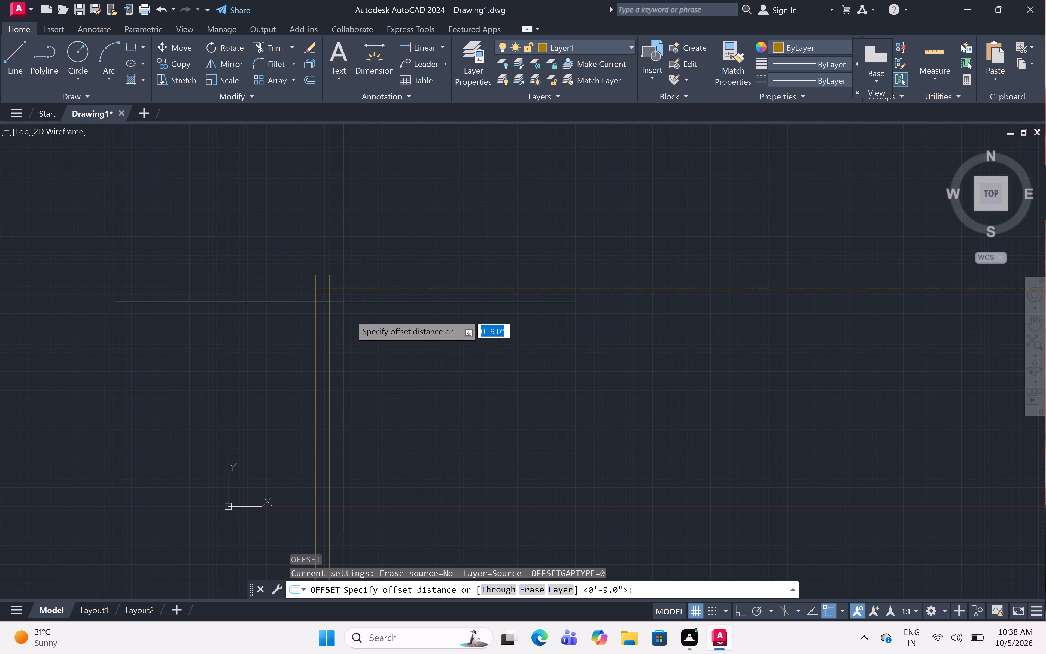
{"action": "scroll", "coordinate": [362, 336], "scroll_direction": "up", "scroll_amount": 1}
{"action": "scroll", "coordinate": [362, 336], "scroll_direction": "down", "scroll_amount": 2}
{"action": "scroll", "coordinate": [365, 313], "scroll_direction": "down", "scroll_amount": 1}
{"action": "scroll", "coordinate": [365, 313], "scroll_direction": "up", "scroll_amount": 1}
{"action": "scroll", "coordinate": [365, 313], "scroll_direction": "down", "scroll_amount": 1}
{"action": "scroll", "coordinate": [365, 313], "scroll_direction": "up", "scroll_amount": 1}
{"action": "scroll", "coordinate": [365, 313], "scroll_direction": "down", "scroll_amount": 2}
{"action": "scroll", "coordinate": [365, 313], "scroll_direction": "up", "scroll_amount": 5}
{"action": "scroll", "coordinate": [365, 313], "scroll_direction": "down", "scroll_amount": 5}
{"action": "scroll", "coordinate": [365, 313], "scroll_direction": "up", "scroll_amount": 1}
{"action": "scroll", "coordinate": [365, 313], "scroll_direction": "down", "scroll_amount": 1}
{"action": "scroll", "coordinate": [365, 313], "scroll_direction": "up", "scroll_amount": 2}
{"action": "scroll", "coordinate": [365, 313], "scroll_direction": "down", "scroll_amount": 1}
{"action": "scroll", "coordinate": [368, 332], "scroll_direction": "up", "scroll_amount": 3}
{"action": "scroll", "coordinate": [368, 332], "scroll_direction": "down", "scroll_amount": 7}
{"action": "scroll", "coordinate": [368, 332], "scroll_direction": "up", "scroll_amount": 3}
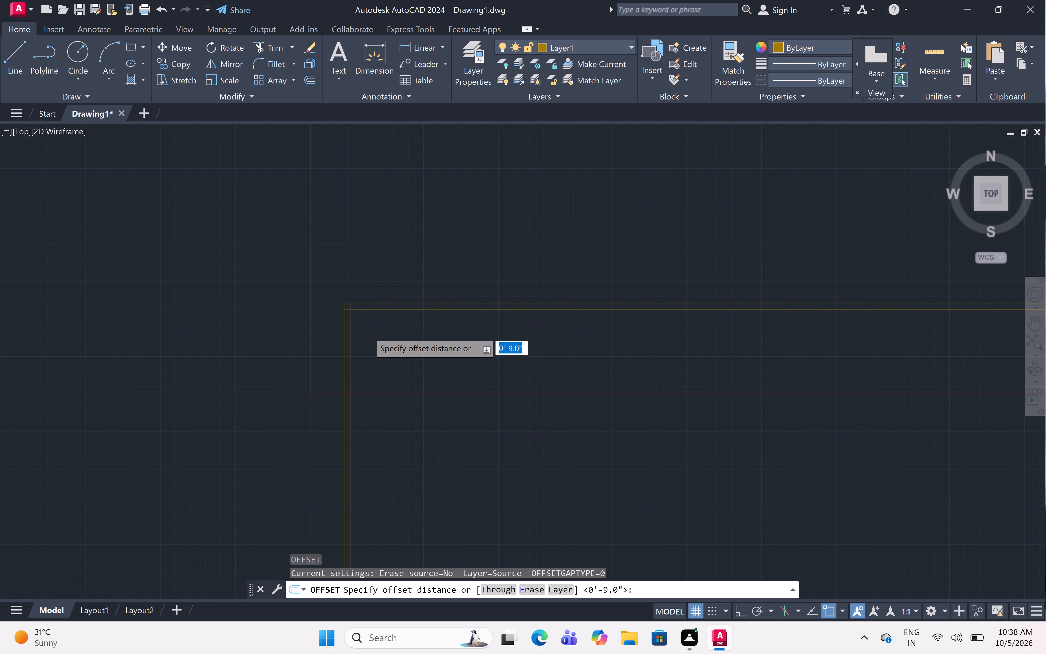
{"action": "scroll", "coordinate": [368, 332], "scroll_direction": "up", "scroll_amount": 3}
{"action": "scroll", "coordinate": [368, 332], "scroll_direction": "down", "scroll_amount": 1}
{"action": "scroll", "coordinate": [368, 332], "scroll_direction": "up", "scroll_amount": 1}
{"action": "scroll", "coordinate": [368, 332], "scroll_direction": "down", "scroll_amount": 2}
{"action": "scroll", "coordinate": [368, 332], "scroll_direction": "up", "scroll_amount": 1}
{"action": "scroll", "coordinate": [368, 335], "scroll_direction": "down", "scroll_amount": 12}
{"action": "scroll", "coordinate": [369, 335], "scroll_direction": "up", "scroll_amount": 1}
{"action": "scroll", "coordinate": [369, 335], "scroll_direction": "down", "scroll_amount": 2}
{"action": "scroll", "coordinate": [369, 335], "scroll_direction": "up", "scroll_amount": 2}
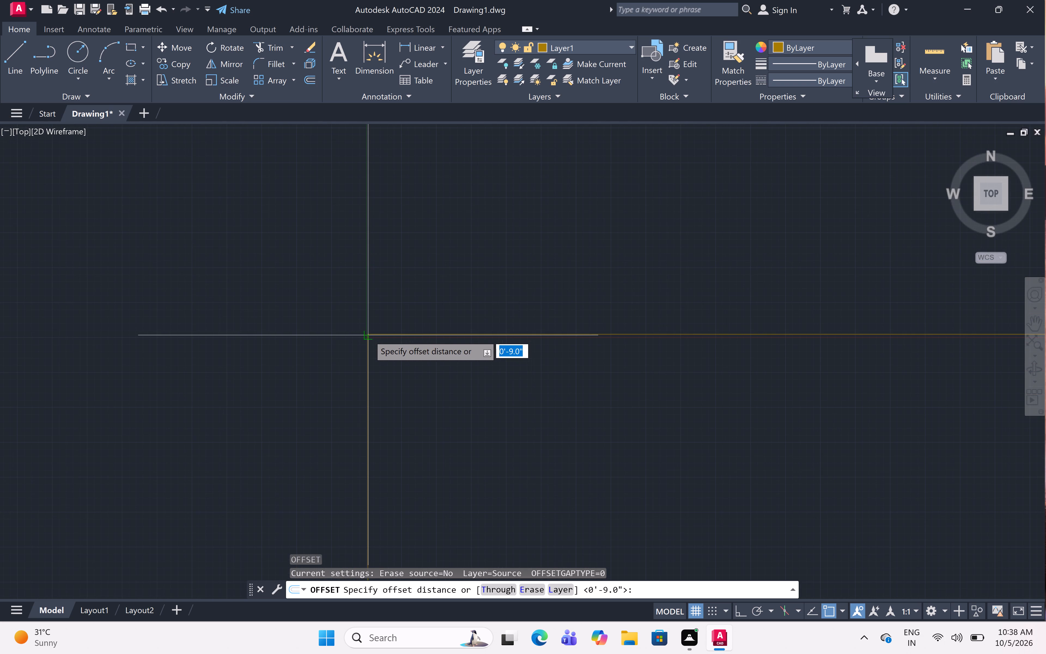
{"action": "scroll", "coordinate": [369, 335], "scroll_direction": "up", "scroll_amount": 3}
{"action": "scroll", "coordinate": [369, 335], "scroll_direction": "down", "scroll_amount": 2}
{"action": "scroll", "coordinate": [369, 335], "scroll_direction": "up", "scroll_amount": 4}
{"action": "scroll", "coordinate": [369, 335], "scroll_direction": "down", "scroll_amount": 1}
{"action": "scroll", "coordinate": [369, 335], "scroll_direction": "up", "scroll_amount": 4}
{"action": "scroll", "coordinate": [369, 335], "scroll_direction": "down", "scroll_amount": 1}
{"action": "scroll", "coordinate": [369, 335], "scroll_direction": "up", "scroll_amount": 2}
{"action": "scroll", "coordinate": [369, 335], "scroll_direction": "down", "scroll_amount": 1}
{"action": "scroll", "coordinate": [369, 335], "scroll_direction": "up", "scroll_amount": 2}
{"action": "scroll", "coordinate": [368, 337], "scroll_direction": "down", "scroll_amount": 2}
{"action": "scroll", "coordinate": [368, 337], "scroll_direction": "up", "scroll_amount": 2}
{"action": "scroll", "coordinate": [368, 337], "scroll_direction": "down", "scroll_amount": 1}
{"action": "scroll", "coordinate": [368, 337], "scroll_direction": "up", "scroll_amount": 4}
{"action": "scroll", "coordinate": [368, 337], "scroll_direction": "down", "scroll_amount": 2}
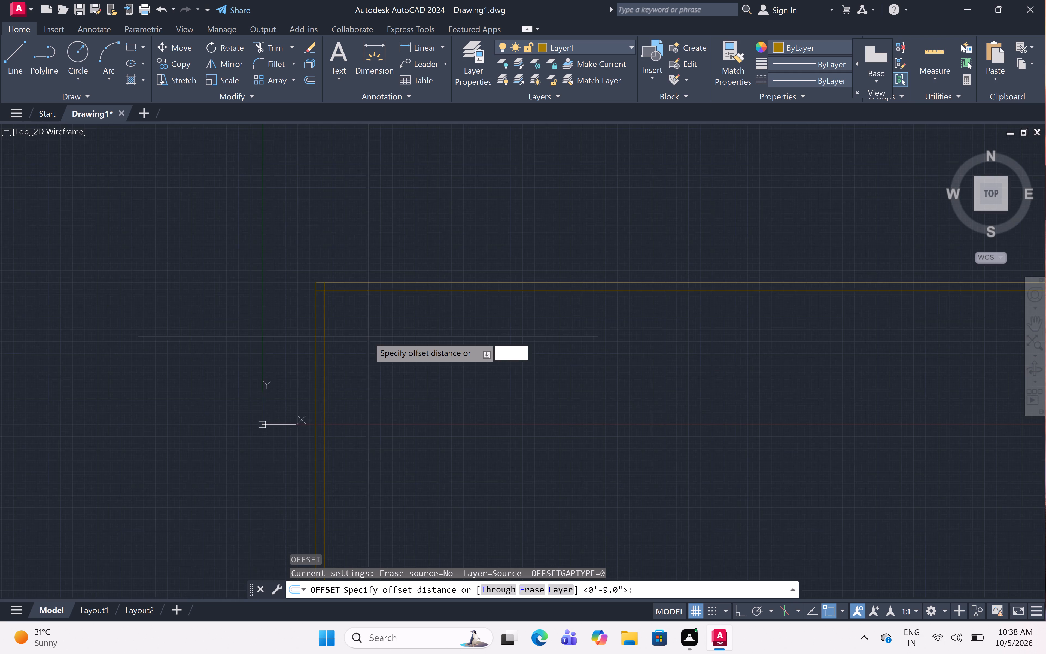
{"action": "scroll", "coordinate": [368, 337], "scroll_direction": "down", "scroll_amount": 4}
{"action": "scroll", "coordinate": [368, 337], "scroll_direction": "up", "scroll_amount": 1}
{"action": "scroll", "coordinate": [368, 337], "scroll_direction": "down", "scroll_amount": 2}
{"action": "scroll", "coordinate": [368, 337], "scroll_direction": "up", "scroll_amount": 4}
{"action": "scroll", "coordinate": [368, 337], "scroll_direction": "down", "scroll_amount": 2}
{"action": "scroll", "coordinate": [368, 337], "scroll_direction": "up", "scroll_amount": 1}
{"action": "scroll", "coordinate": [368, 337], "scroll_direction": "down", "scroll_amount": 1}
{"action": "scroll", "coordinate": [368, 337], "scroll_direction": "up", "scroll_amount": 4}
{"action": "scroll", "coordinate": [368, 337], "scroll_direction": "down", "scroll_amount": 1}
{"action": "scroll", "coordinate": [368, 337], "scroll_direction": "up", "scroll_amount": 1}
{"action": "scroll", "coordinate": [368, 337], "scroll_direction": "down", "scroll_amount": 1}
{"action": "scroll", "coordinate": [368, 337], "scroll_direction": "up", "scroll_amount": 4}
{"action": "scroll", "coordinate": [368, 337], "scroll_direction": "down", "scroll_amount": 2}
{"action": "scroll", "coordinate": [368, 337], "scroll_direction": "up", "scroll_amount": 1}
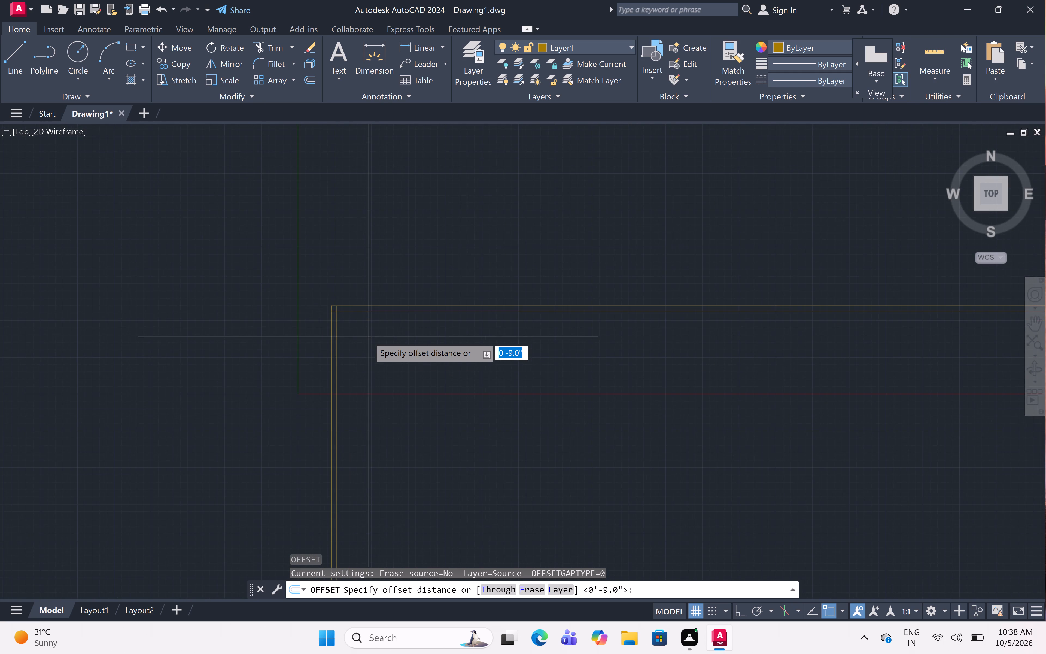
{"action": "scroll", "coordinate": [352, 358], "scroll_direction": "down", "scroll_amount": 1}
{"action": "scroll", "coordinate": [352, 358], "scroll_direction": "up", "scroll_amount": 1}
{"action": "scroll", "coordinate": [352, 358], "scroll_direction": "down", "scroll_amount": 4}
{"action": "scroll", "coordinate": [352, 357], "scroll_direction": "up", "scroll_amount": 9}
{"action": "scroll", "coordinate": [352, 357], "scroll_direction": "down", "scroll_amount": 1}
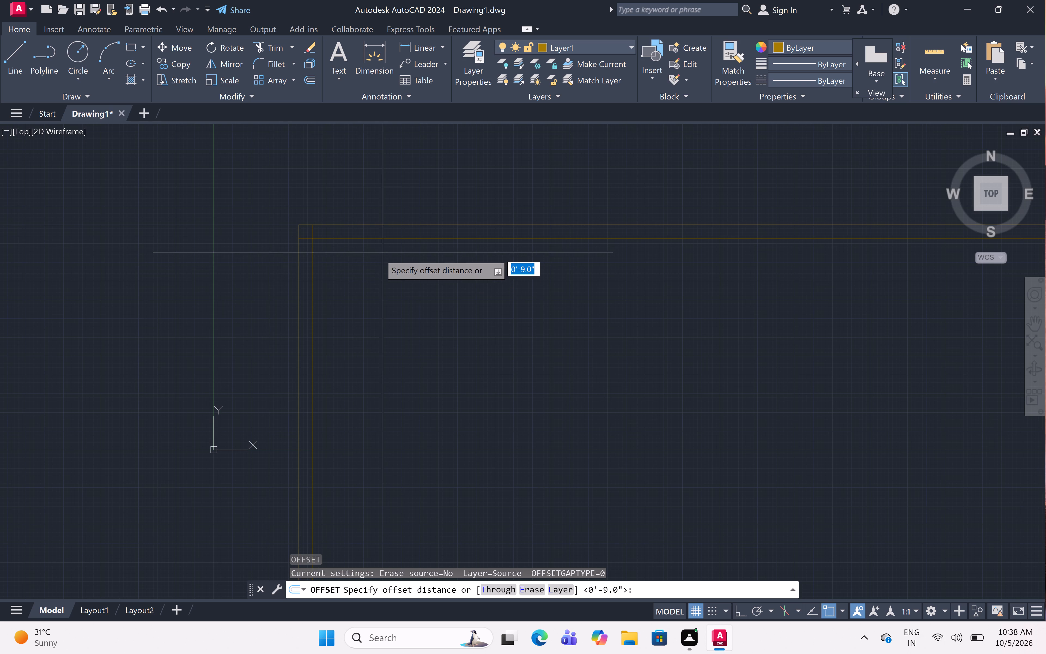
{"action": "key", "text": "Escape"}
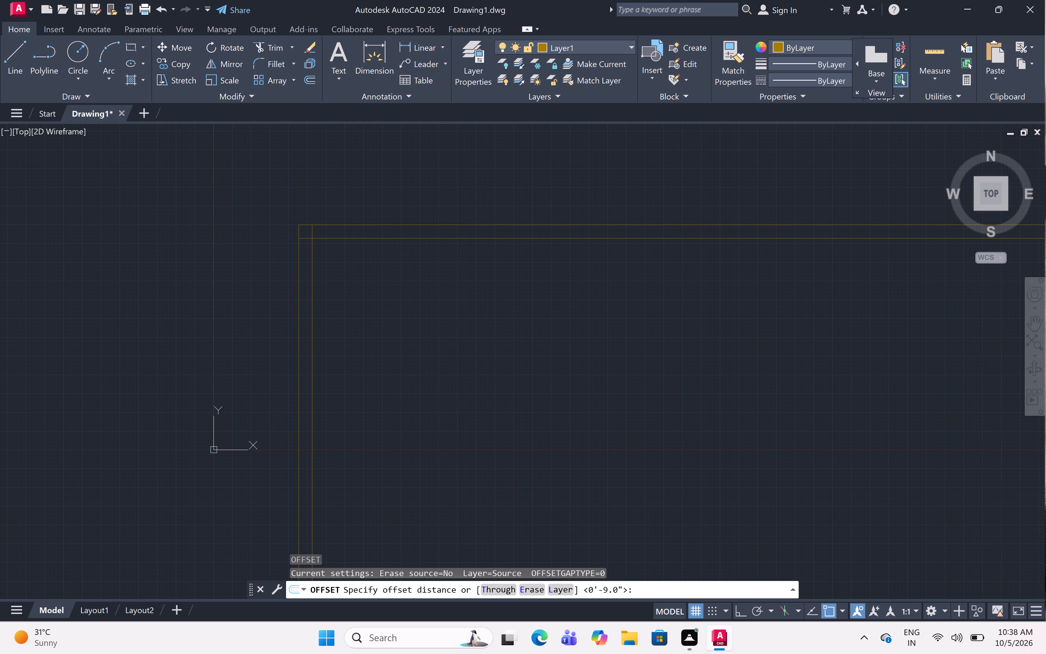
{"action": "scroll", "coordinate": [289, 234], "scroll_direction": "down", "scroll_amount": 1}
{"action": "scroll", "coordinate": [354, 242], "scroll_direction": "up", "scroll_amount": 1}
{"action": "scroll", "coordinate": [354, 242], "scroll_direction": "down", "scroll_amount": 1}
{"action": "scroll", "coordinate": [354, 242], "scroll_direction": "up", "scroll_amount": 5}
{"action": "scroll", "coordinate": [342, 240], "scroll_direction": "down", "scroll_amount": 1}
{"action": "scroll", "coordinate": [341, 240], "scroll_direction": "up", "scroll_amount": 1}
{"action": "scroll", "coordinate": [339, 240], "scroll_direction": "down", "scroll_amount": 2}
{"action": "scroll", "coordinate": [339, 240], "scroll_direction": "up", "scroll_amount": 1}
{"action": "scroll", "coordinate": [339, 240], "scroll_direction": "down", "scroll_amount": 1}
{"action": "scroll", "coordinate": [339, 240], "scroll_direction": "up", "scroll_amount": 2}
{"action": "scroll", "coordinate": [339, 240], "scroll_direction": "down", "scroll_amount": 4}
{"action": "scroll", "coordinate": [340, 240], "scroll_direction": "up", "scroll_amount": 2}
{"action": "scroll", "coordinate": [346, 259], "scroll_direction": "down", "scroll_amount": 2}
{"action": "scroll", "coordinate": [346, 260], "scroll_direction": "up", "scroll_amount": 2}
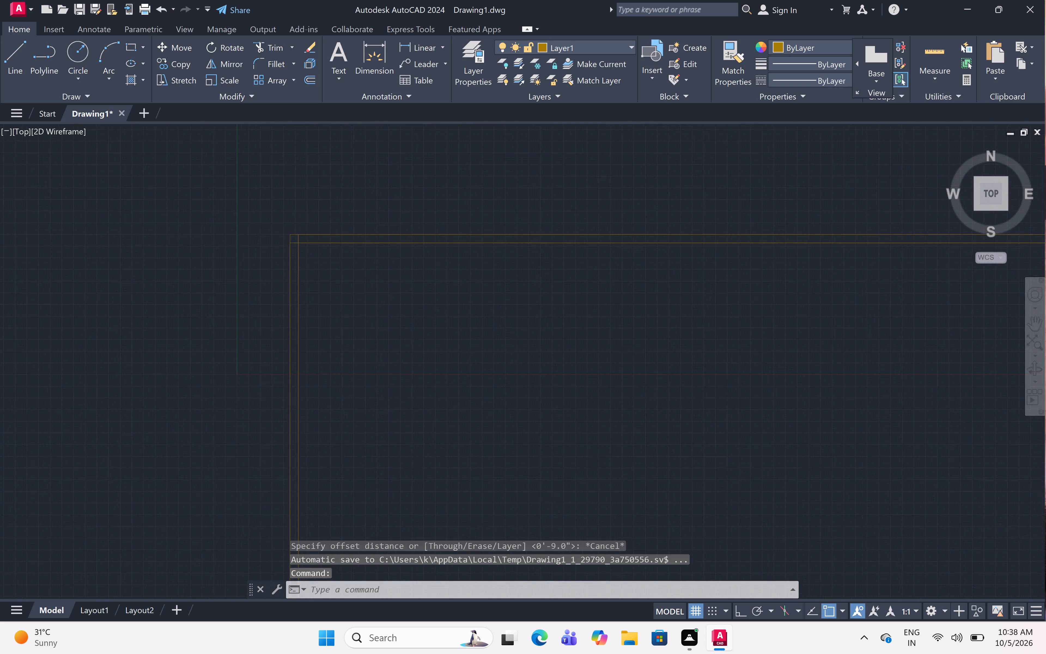
Start the Offset command for another offset from the wall lines near the upper-left corner of the plan.
{"action": "type", "text": "off"}
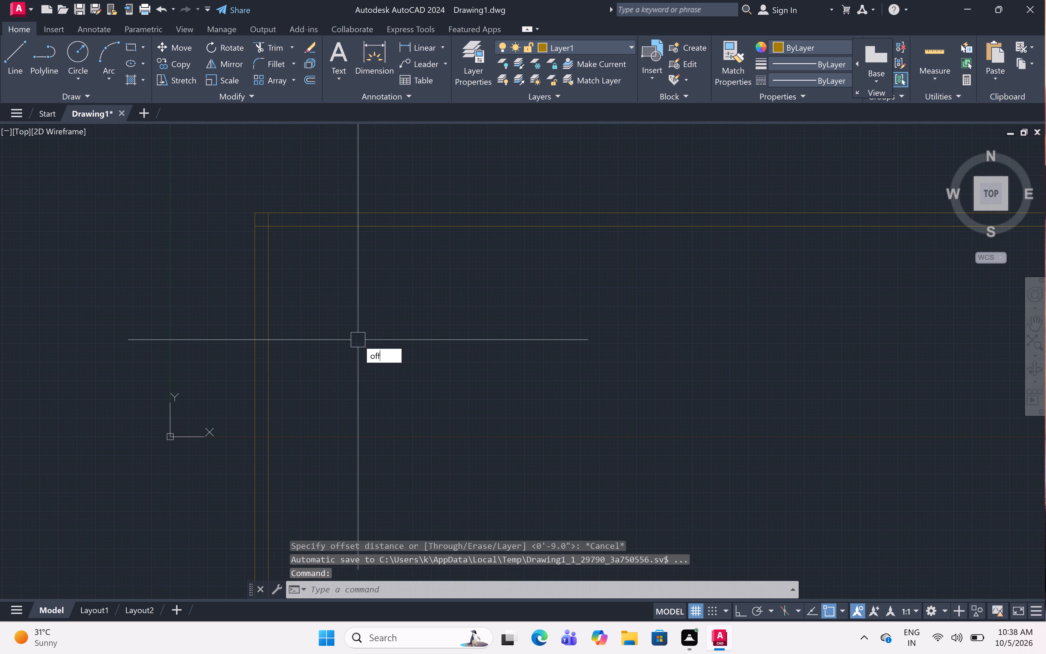
{"action": "key", "text": "space"}
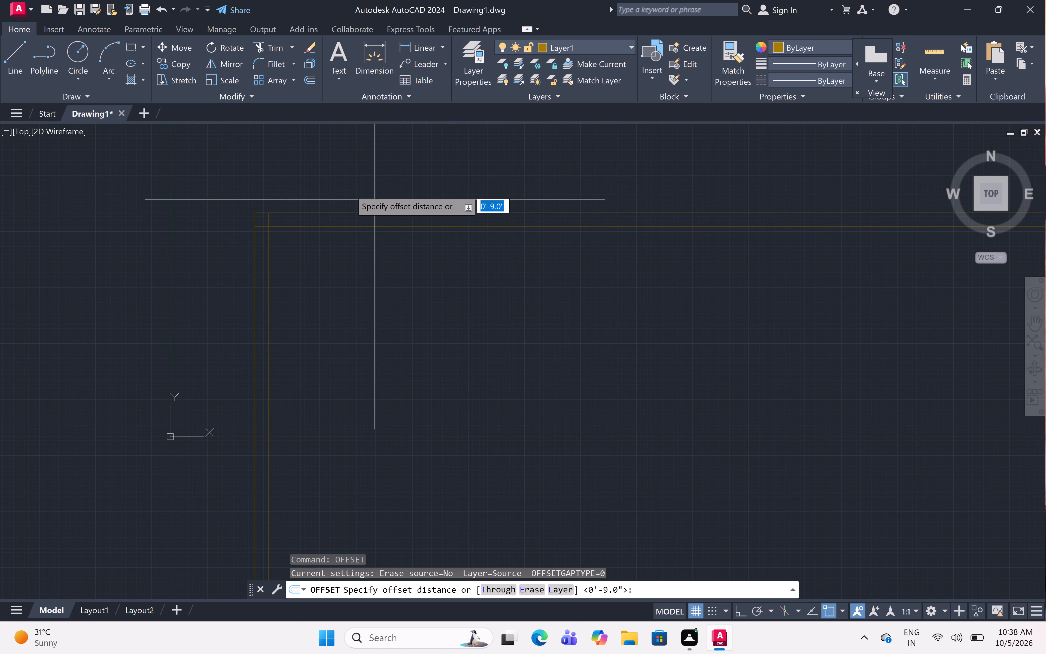
{"action": "scroll", "coordinate": [284, 203], "scroll_direction": "down", "scroll_amount": 1}
{"action": "scroll", "coordinate": [284, 203], "scroll_direction": "up", "scroll_amount": 2}
{"action": "scroll", "coordinate": [284, 203], "scroll_direction": "down", "scroll_amount": 1}
{"action": "scroll", "coordinate": [284, 203], "scroll_direction": "up", "scroll_amount": 4}
{"action": "scroll", "coordinate": [284, 207], "scroll_direction": "down", "scroll_amount": 2}
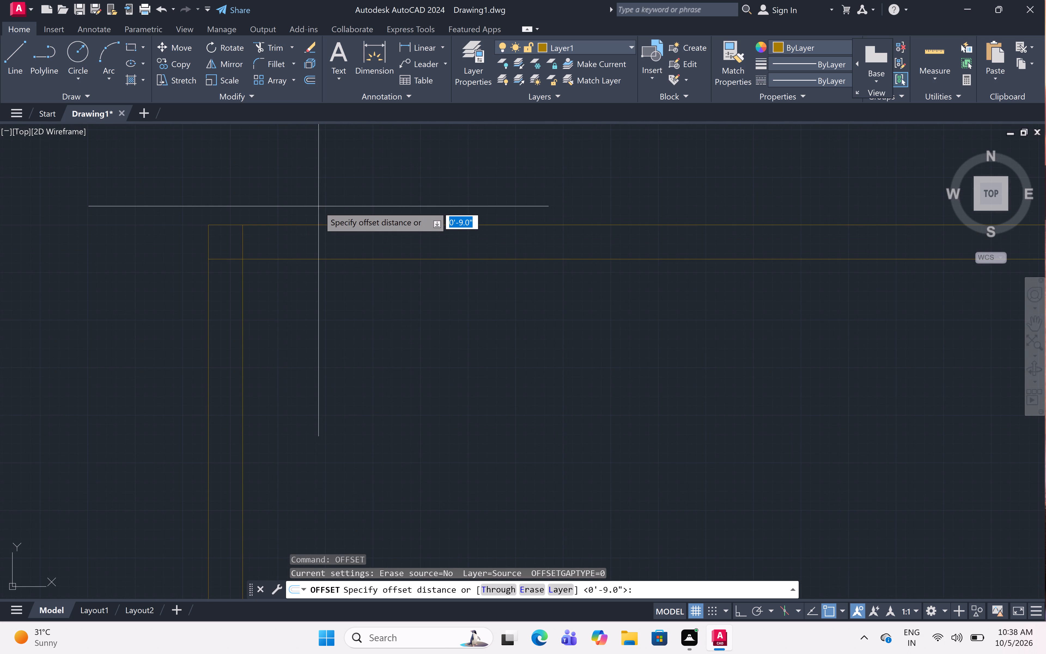
{"action": "scroll", "coordinate": [318, 206], "scroll_direction": "down", "scroll_amount": 3}
{"action": "scroll", "coordinate": [318, 206], "scroll_direction": "up", "scroll_amount": 6}
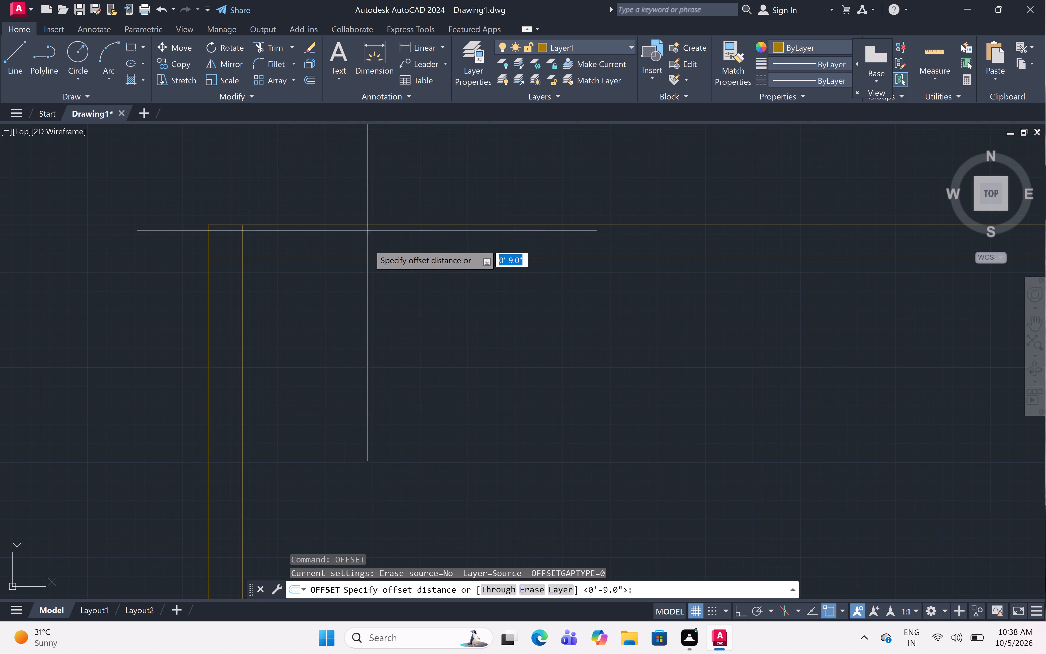
{"action": "scroll", "coordinate": [258, 261], "scroll_direction": "down", "scroll_amount": 1}
{"action": "scroll", "coordinate": [258, 261], "scroll_direction": "up", "scroll_amount": 2}
{"action": "scroll", "coordinate": [258, 261], "scroll_direction": "down", "scroll_amount": 3}
{"action": "scroll", "coordinate": [258, 261], "scroll_direction": "up", "scroll_amount": 1}
{"action": "scroll", "coordinate": [258, 261], "scroll_direction": "down", "scroll_amount": 1}
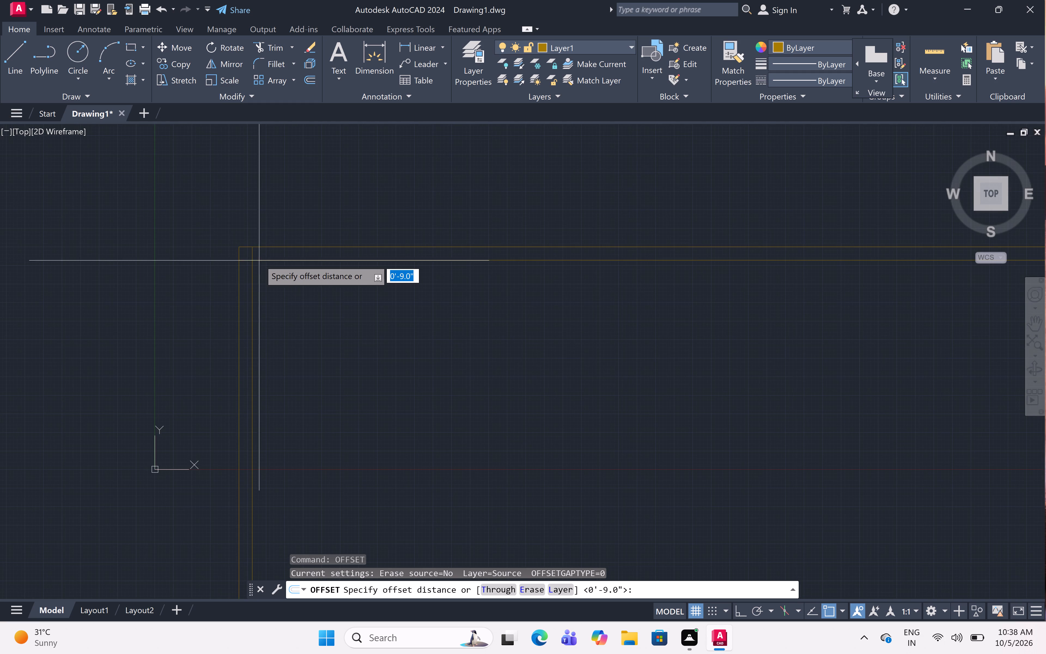
{"action": "scroll", "coordinate": [269, 259], "scroll_direction": "up", "scroll_amount": 2}
{"action": "scroll", "coordinate": [269, 259], "scroll_direction": "down", "scroll_amount": 6}
{"action": "scroll", "coordinate": [269, 259], "scroll_direction": "up", "scroll_amount": 4}
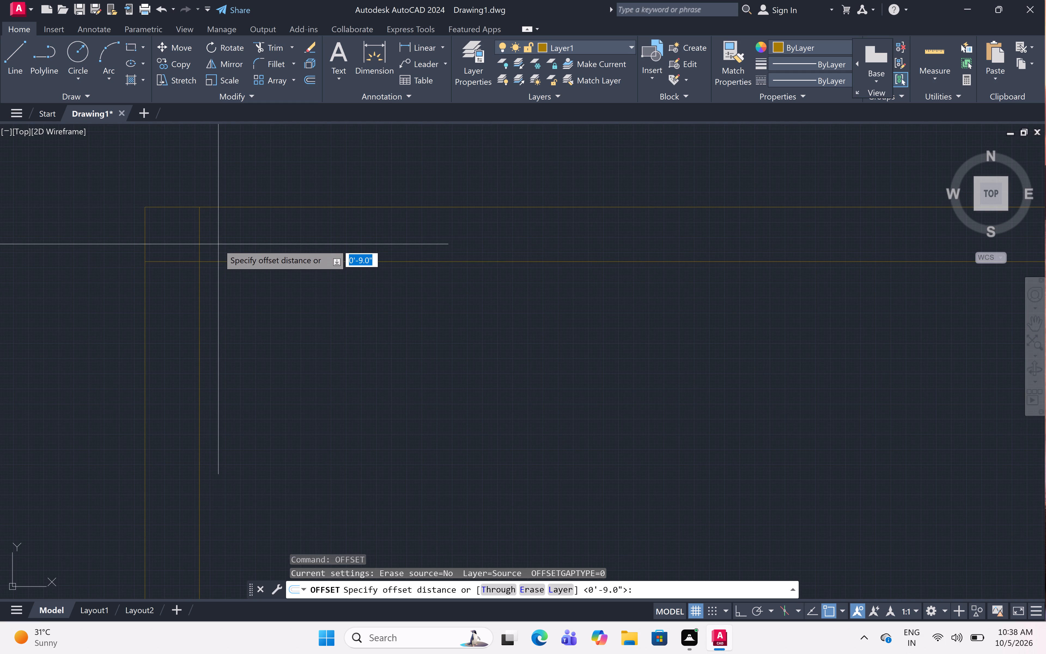
{"action": "scroll", "coordinate": [215, 248], "scroll_direction": "down", "scroll_amount": 1}
{"action": "scroll", "coordinate": [215, 248], "scroll_direction": "up", "scroll_amount": 1}
{"action": "scroll", "coordinate": [215, 248], "scroll_direction": "down", "scroll_amount": 5}
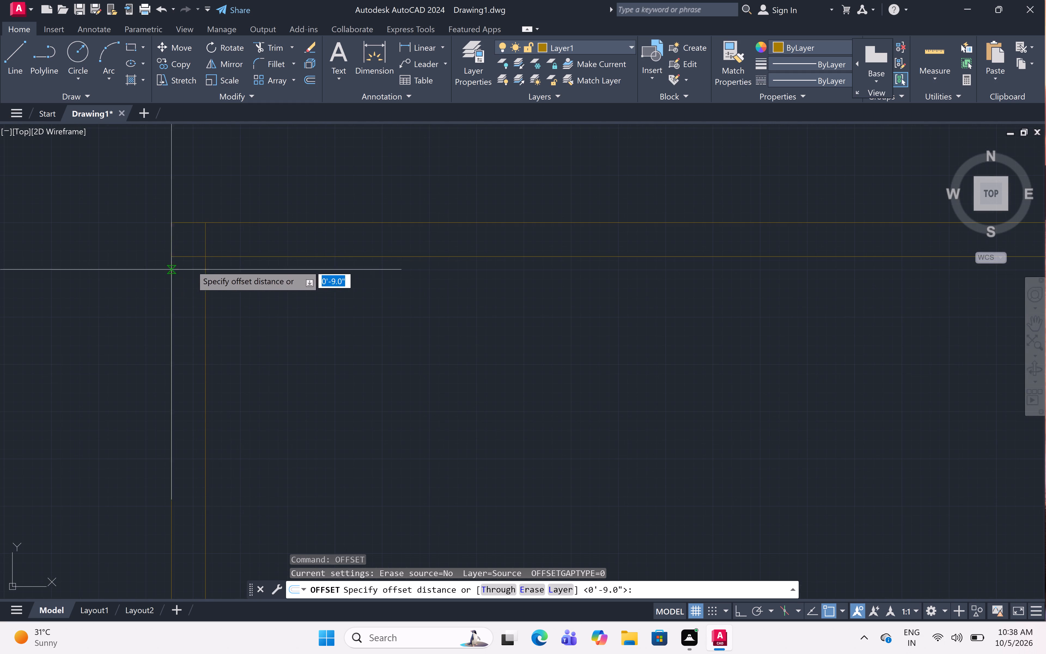
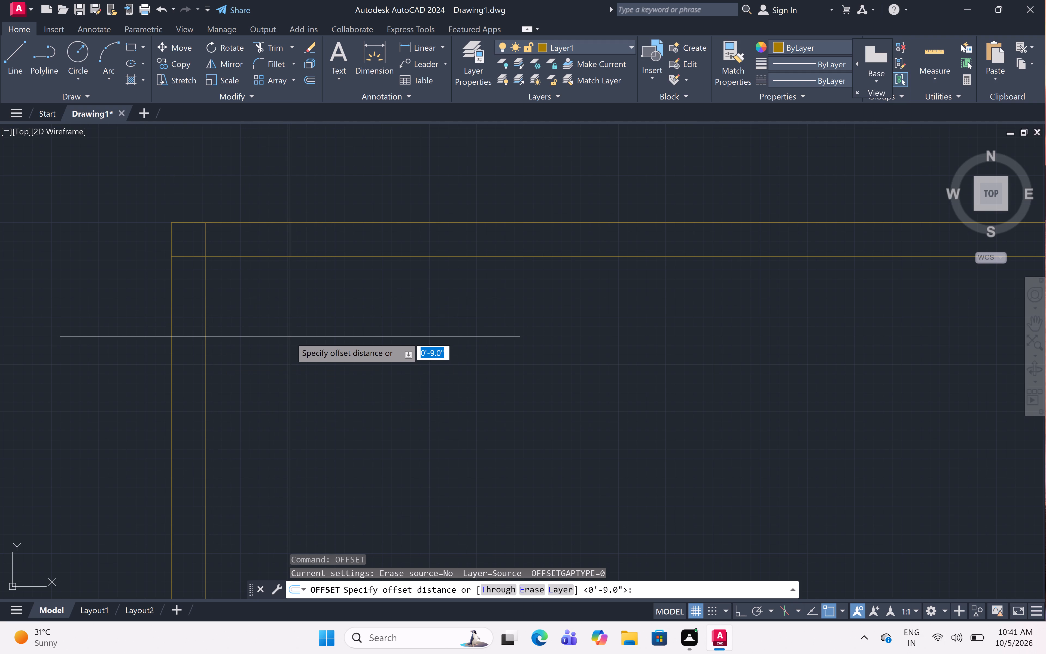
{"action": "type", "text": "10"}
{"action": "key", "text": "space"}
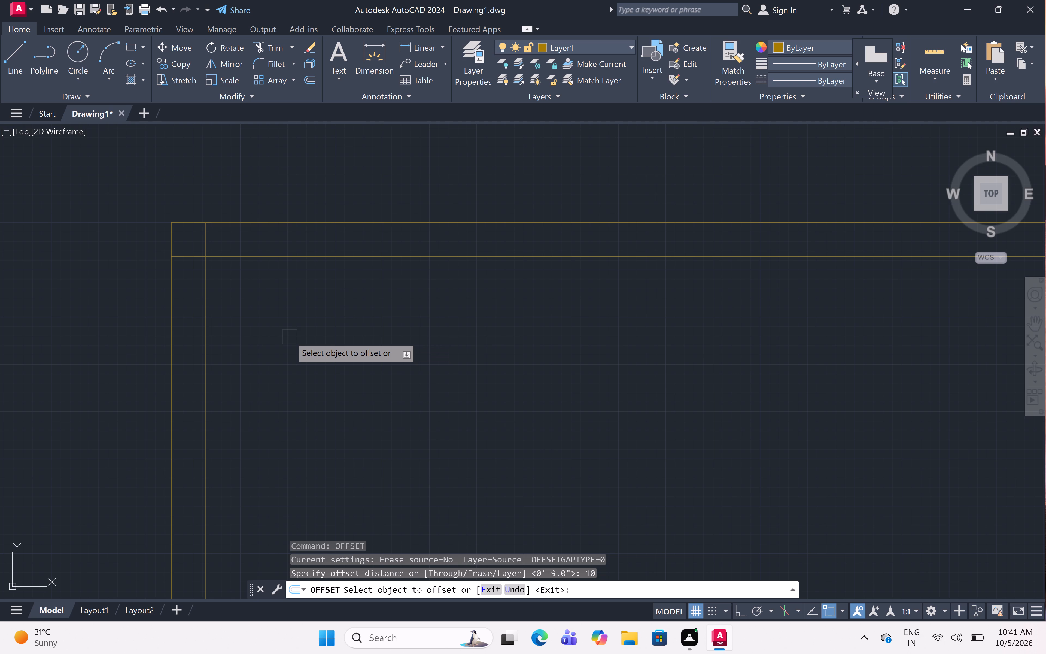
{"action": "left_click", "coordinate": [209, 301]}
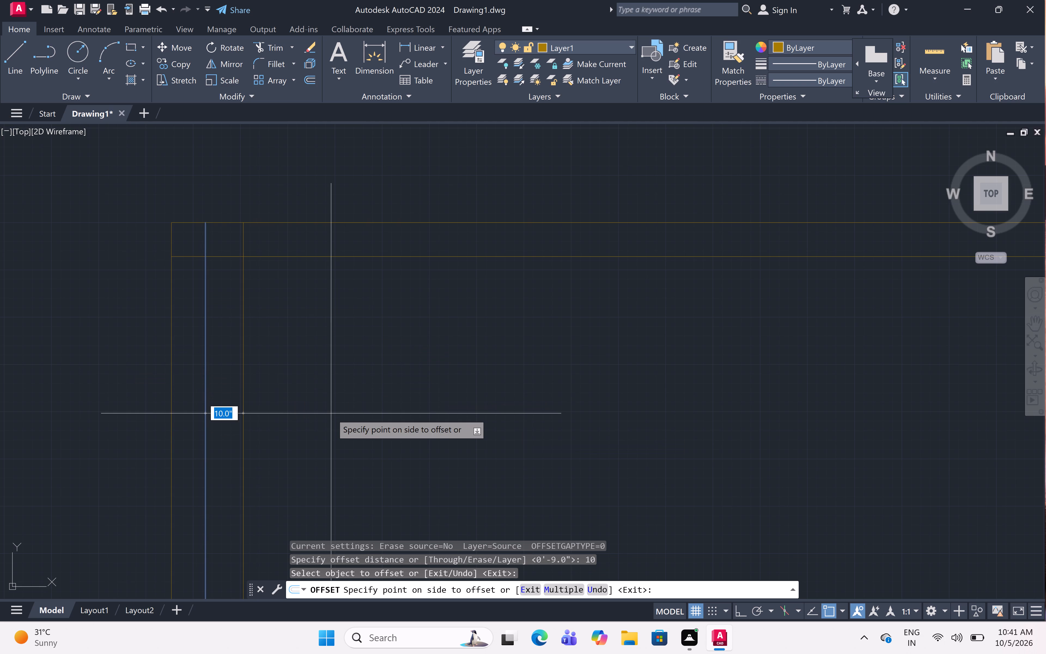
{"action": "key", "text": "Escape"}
Offset the inner vertical line of the 9" wall 10' to its right to set the room width.
{"action": "type", "text": "off"}
{"action": "key", "text": "space"}
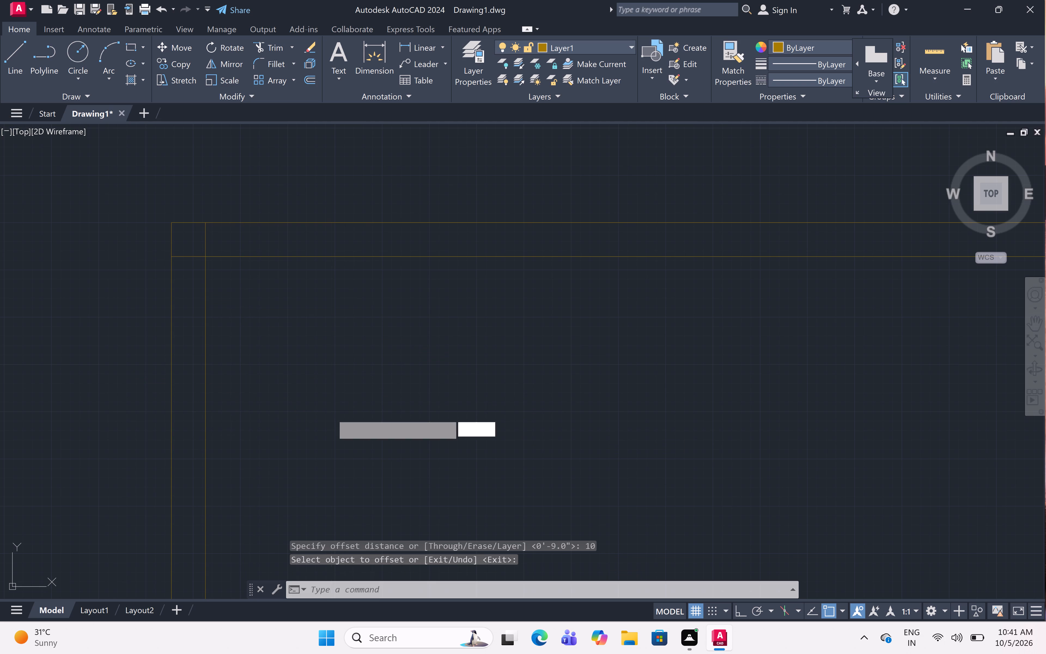
{"action": "type", "text": "10'"}
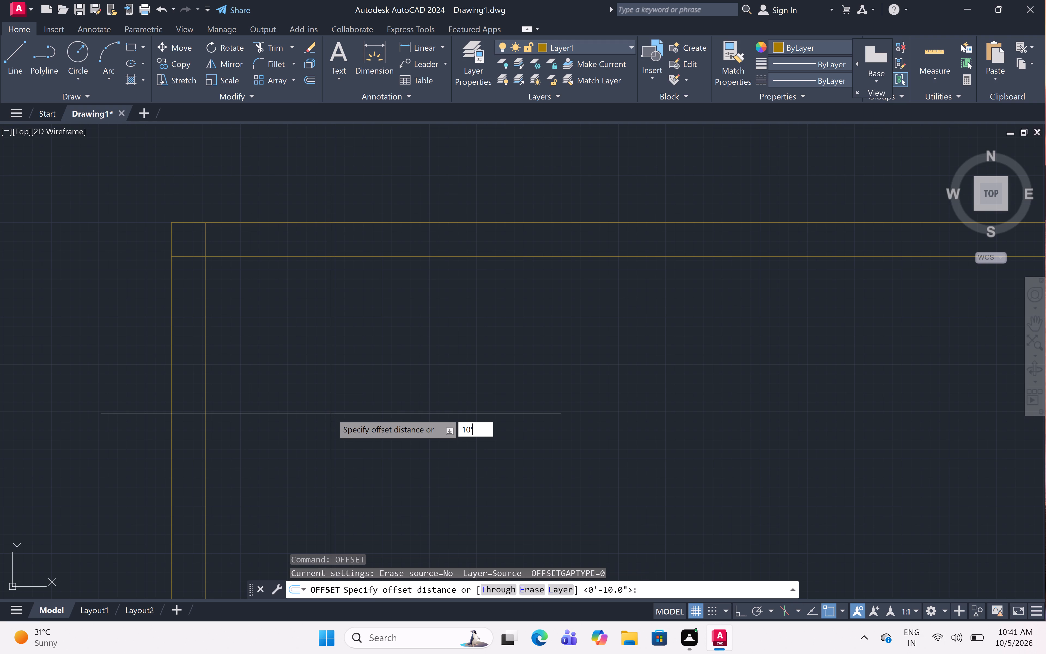
{"action": "key", "text": "space"}
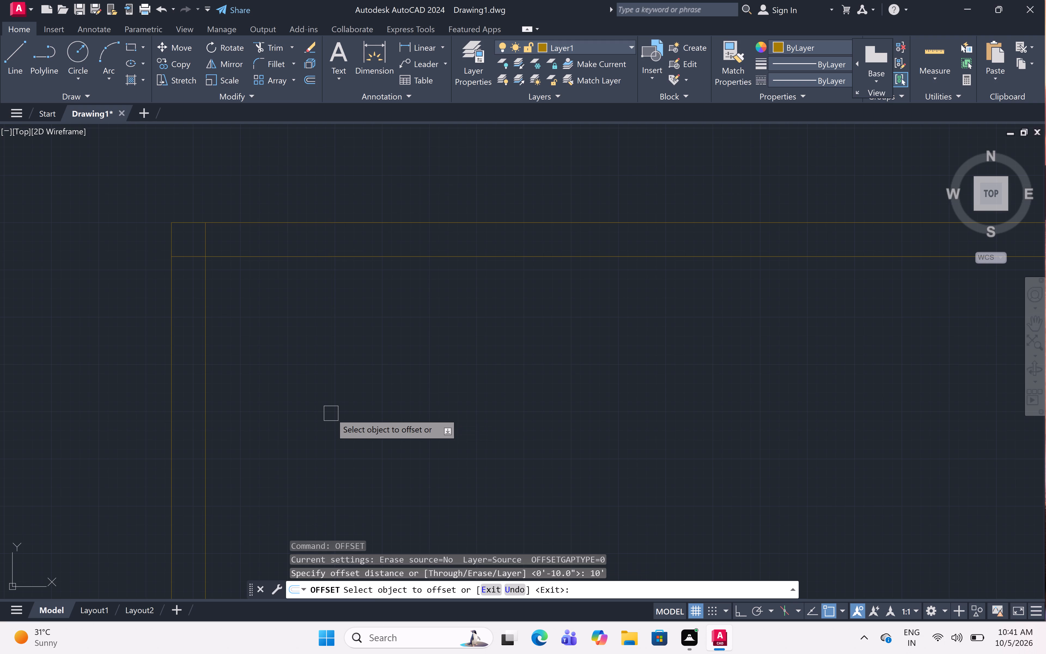
{"action": "left_click", "coordinate": [207, 384]}
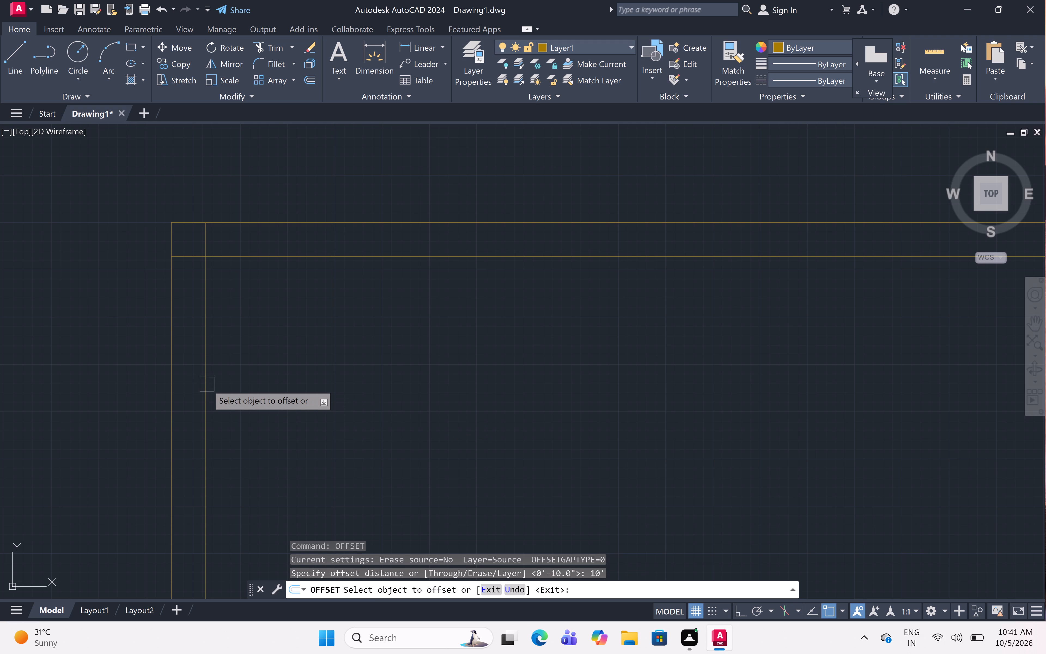
{"action": "left_click", "coordinate": [758, 506]}
{"action": "scroll", "coordinate": [717, 437], "scroll_direction": "up", "scroll_amount": 1}
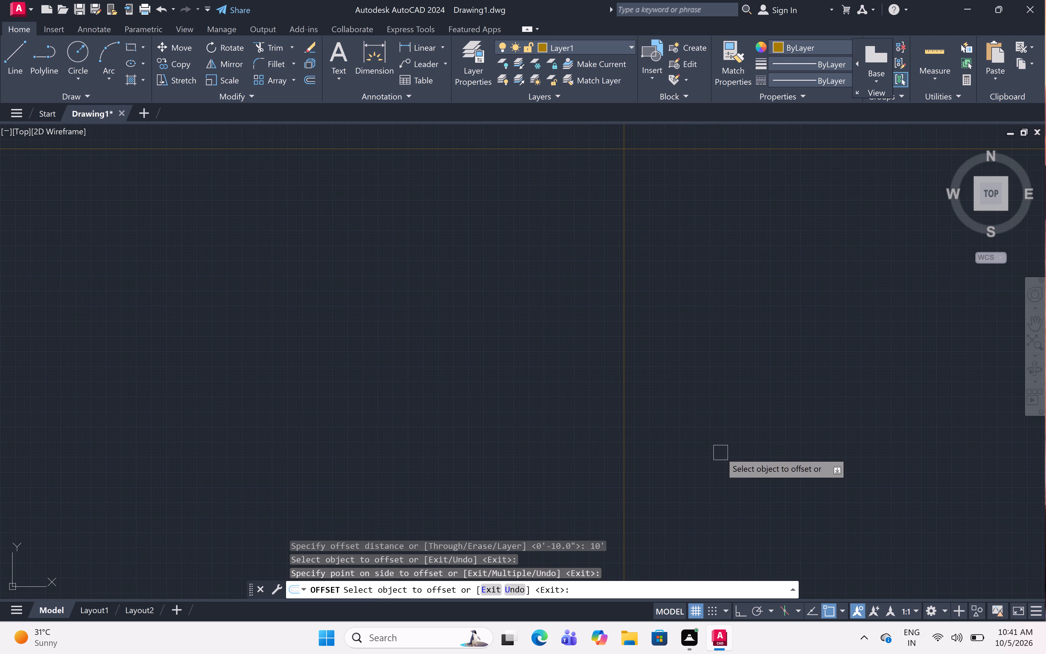
{"action": "scroll", "coordinate": [720, 453], "scroll_direction": "down", "scroll_amount": 2}
{"action": "scroll", "coordinate": [732, 533], "scroll_direction": "up", "scroll_amount": 1}
{"action": "scroll", "coordinate": [731, 533], "scroll_direction": "down", "scroll_amount": 6}
{"action": "scroll", "coordinate": [731, 532], "scroll_direction": "up", "scroll_amount": 2}
{"action": "scroll", "coordinate": [731, 531], "scroll_direction": "down", "scroll_amount": 1}
{"action": "scroll", "coordinate": [728, 489], "scroll_direction": "down", "scroll_amount": 2}
{"action": "scroll", "coordinate": [728, 489], "scroll_direction": "up", "scroll_amount": 2}
{"action": "scroll", "coordinate": [728, 489], "scroll_direction": "down", "scroll_amount": 1}
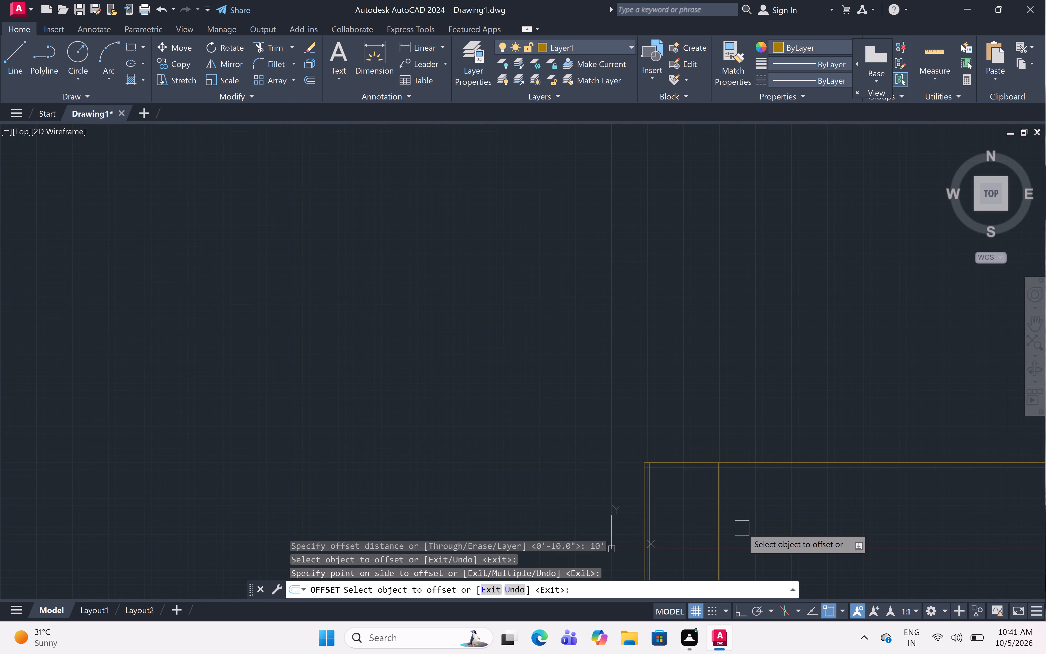
{"action": "scroll", "coordinate": [742, 528], "scroll_direction": "up", "scroll_amount": 1}
{"action": "scroll", "coordinate": [742, 528], "scroll_direction": "down", "scroll_amount": 1}
{"action": "scroll", "coordinate": [742, 528], "scroll_direction": "up", "scroll_amount": 7}
{"action": "scroll", "coordinate": [741, 527], "scroll_direction": "down", "scroll_amount": 1}
{"action": "scroll", "coordinate": [741, 527], "scroll_direction": "up", "scroll_amount": 1}
{"action": "scroll", "coordinate": [741, 527], "scroll_direction": "down", "scroll_amount": 2}
{"action": "scroll", "coordinate": [741, 527], "scroll_direction": "up", "scroll_amount": 1}
{"action": "scroll", "coordinate": [737, 518], "scroll_direction": "down", "scroll_amount": 1}
{"action": "scroll", "coordinate": [737, 518], "scroll_direction": "up", "scroll_amount": 1}
{"action": "scroll", "coordinate": [737, 518], "scroll_direction": "down", "scroll_amount": 3}
{"action": "scroll", "coordinate": [737, 518], "scroll_direction": "up", "scroll_amount": 1}
{"action": "scroll", "coordinate": [737, 518], "scroll_direction": "down", "scroll_amount": 2}
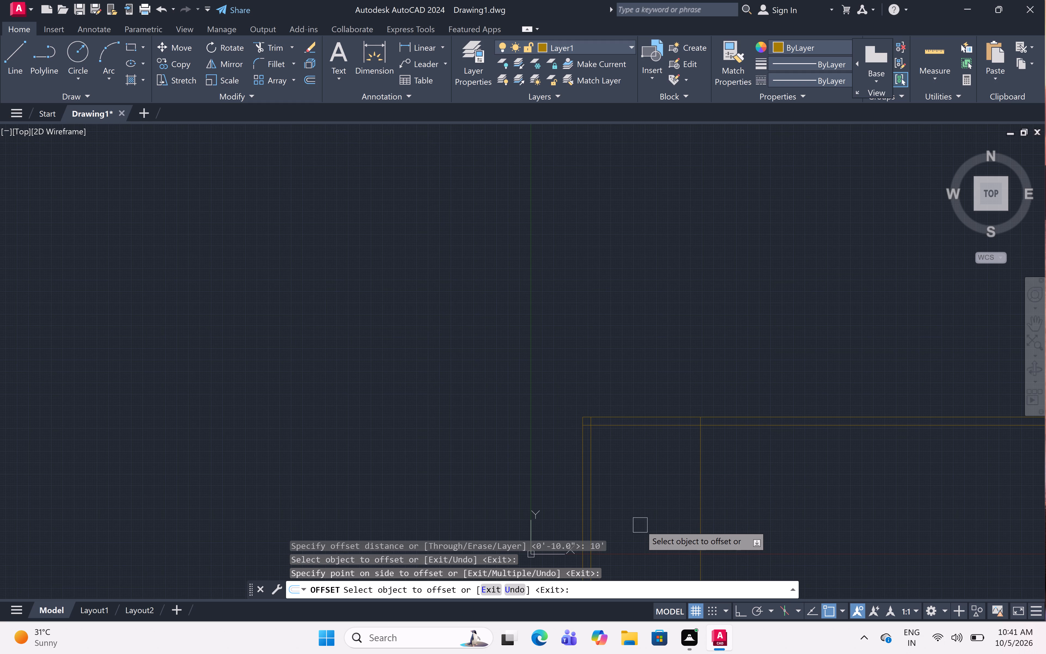
{"action": "key", "text": "Escape"}
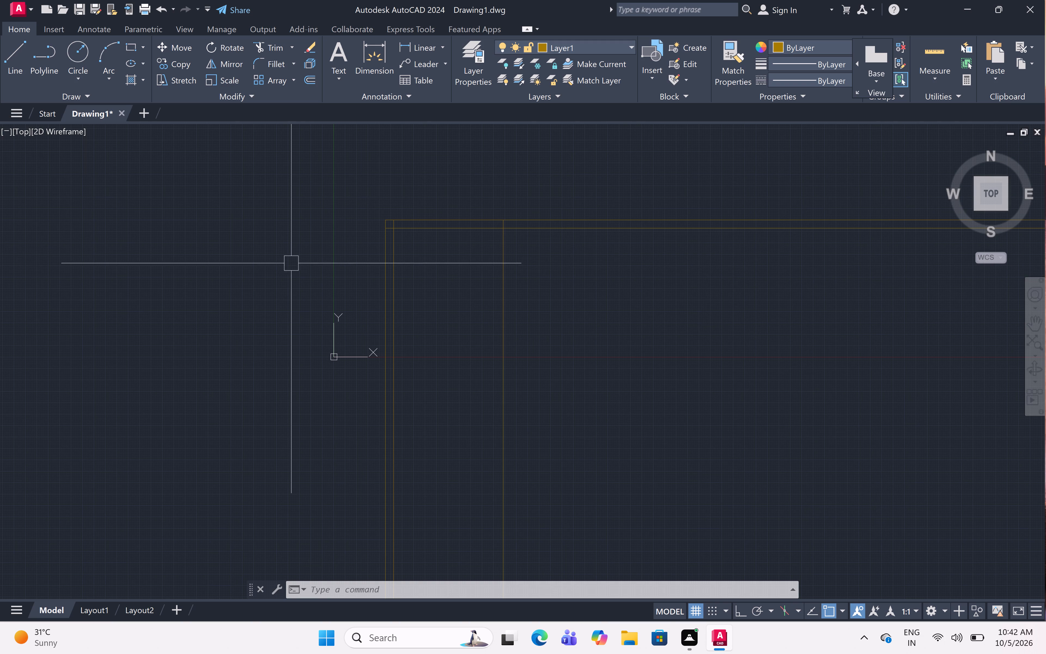
Offset the new vertical room line 4.5" to its right to form a partition wall.
{"action": "scroll", "coordinate": [480, 261], "scroll_direction": "down", "scroll_amount": 2}
{"action": "scroll", "coordinate": [480, 261], "scroll_direction": "up", "scroll_amount": 1}
{"action": "scroll", "coordinate": [480, 261], "scroll_direction": "down", "scroll_amount": 2}
{"action": "scroll", "coordinate": [479, 260], "scroll_direction": "up", "scroll_amount": 6}
{"action": "scroll", "coordinate": [478, 259], "scroll_direction": "down", "scroll_amount": 1}
{"action": "scroll", "coordinate": [478, 259], "scroll_direction": "up", "scroll_amount": 2}
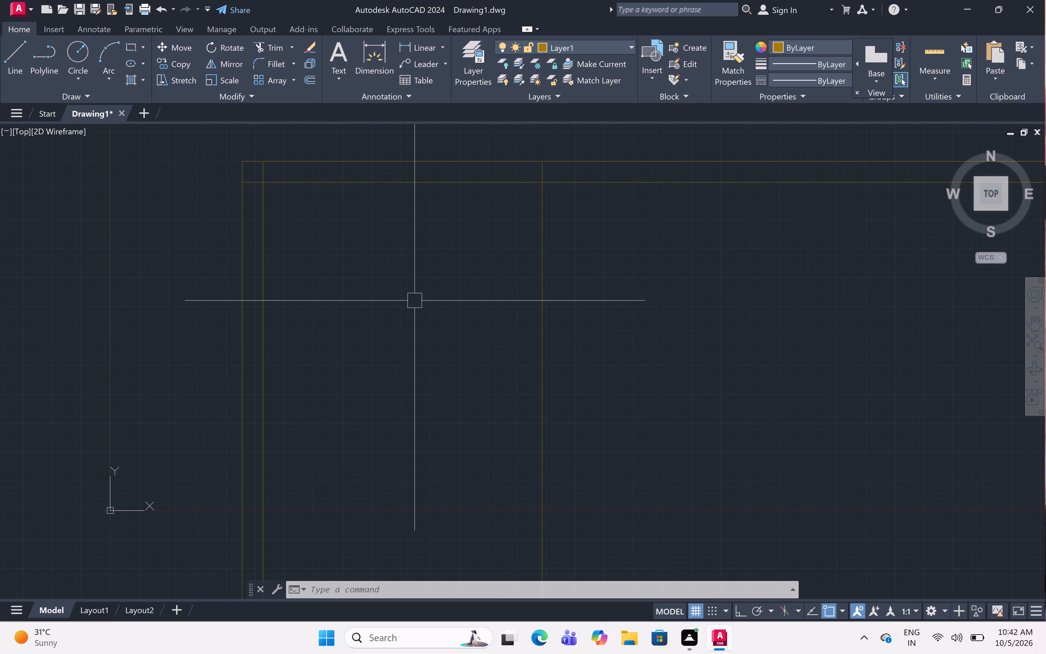
{"action": "type", "text": "off"}
{"action": "key", "text": "space"}
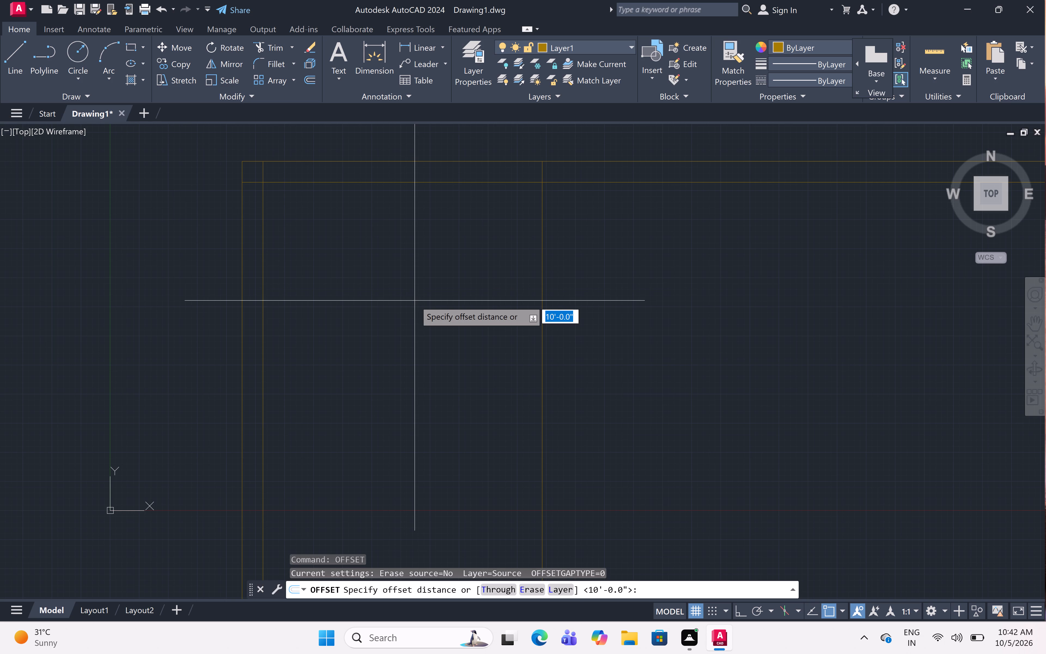
{"action": "type", "text": "4.5"}
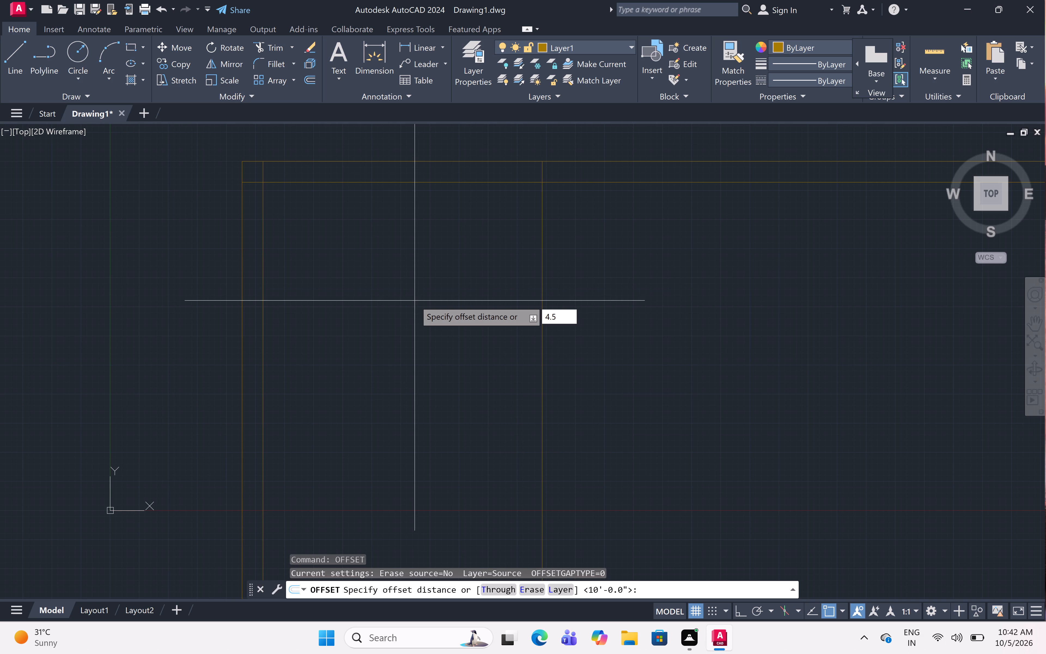
{"action": "key", "text": "shift+quotedbl"}
{"action": "key", "text": "space"}
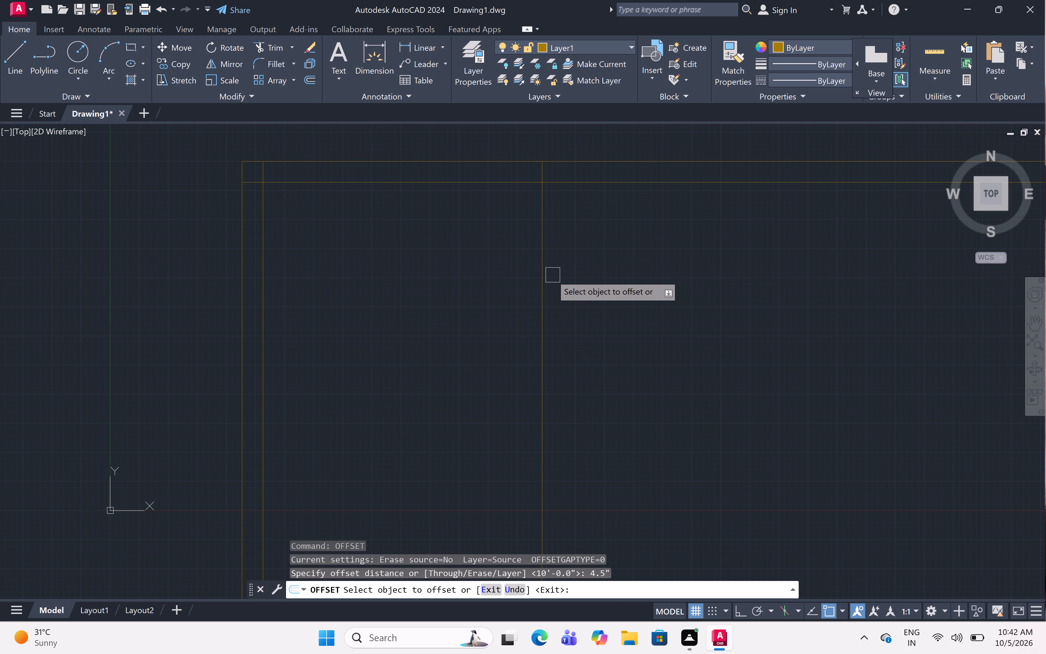
{"action": "left_click", "coordinate": [541, 269]}
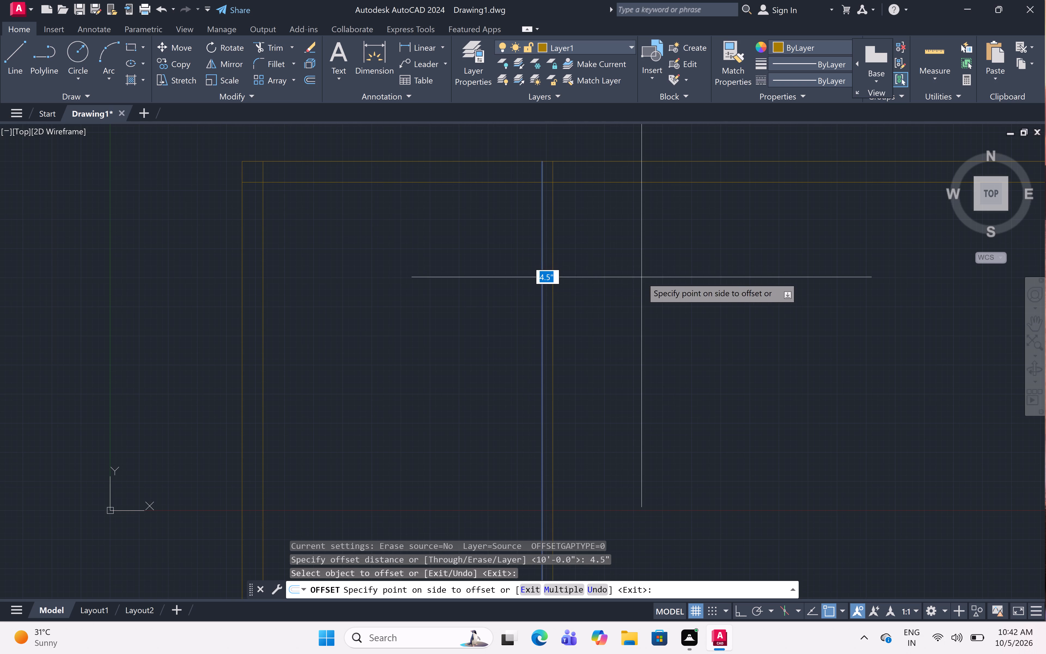
{"action": "left_click", "coordinate": [641, 277]}
{"action": "scroll", "coordinate": [533, 227], "scroll_direction": "down", "scroll_amount": 1}
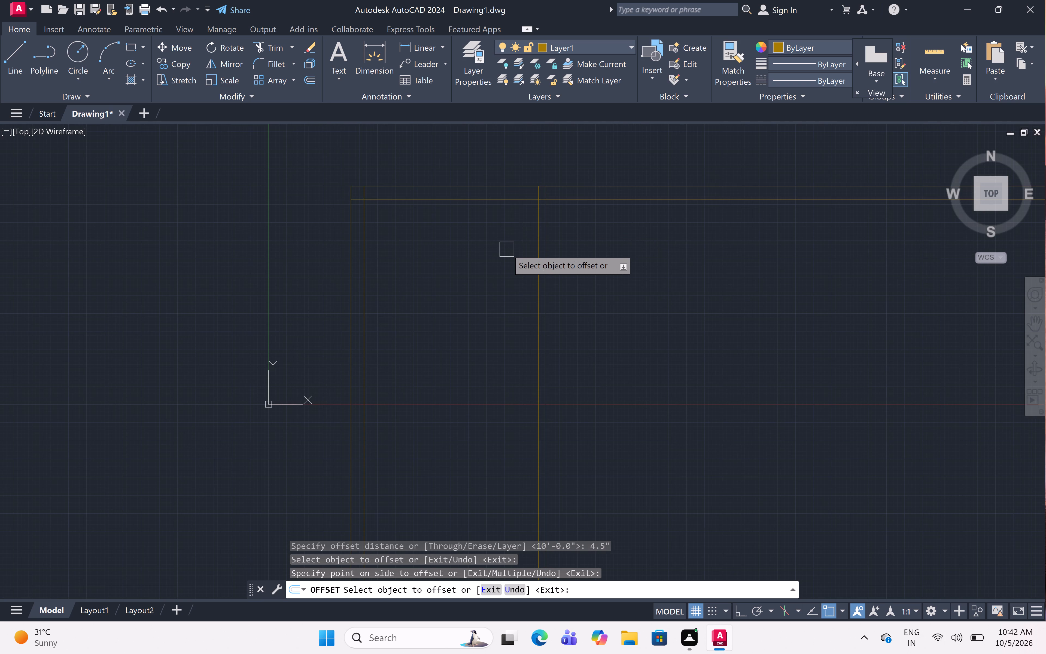
{"action": "key", "text": "space"}
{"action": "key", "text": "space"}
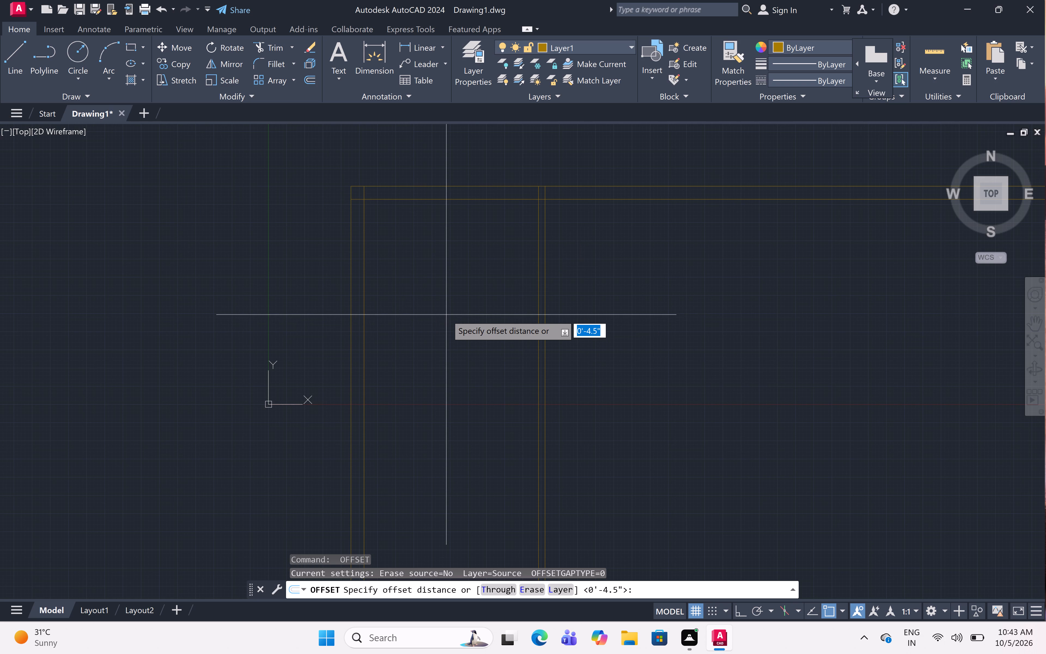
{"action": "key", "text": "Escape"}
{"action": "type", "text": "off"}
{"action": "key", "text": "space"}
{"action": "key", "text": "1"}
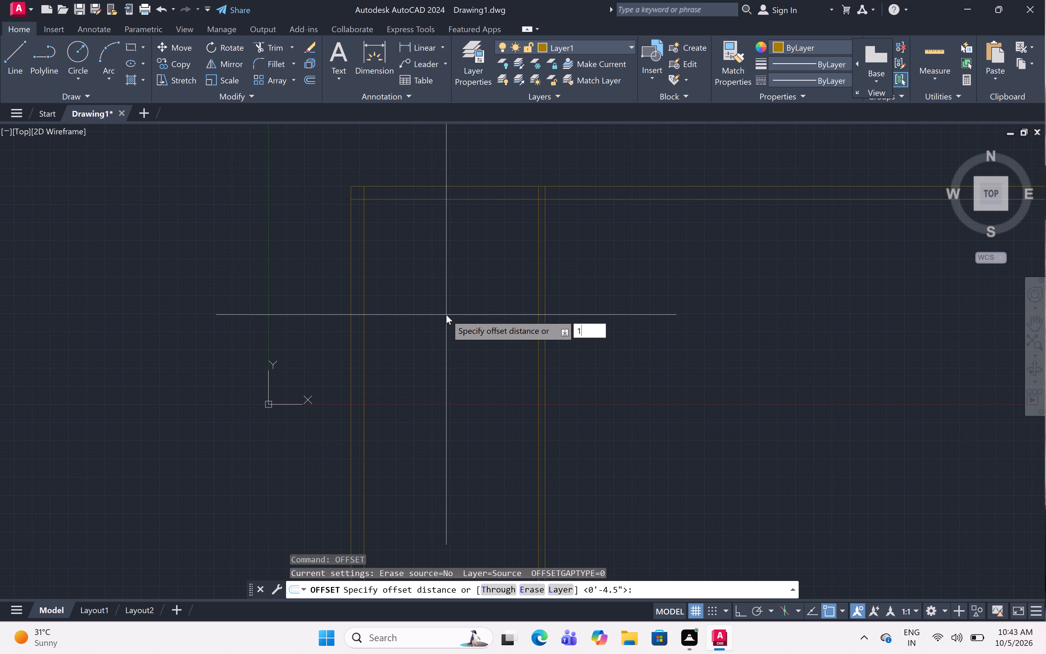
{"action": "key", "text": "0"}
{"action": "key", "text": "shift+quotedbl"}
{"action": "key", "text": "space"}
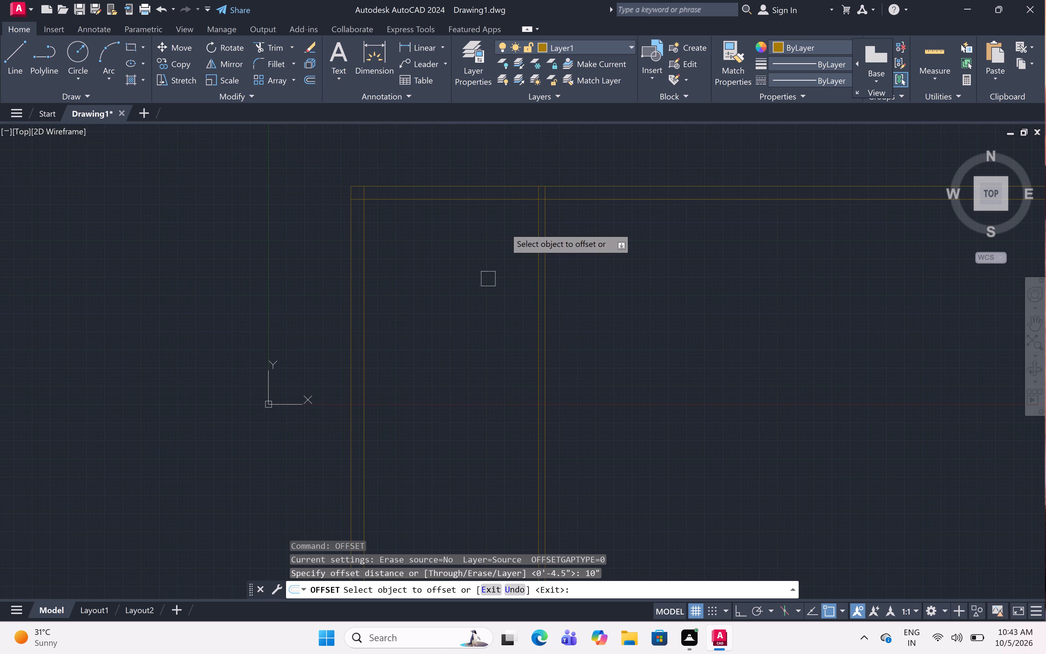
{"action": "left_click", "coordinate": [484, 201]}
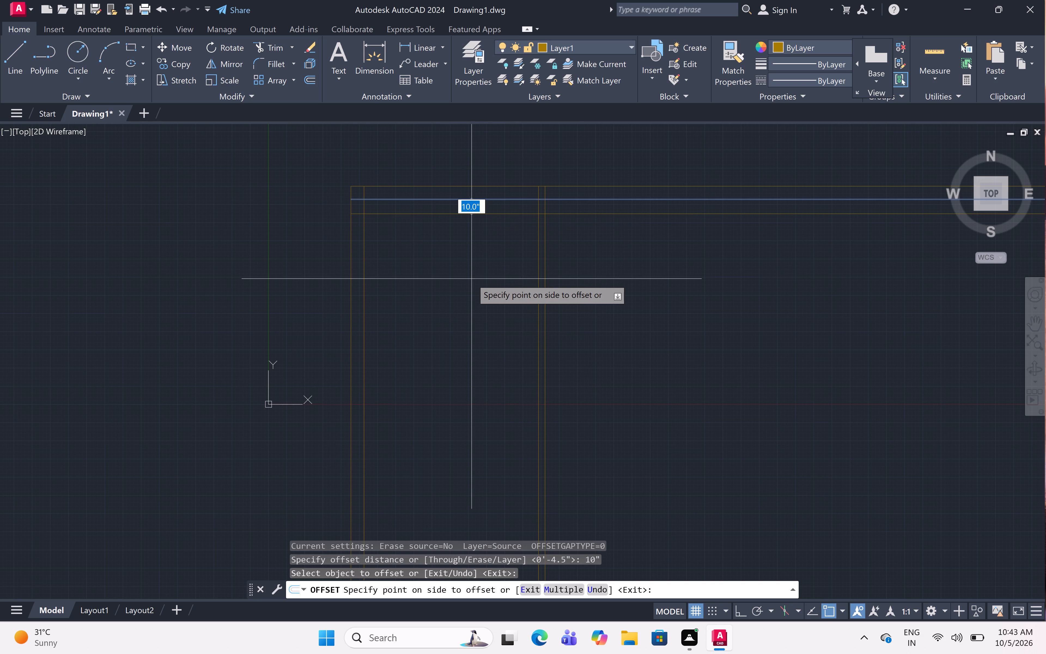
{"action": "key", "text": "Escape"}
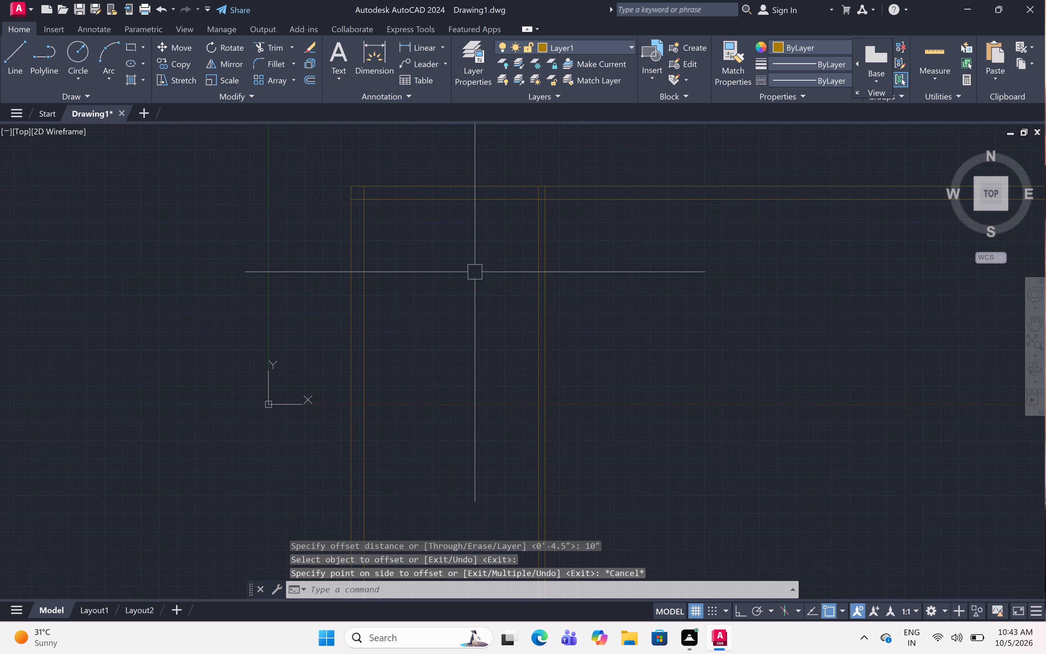
Offset the inner horizontal line of the 9" top wall 10' downward to set the room depth.
{"action": "type", "text": "off 10'"}
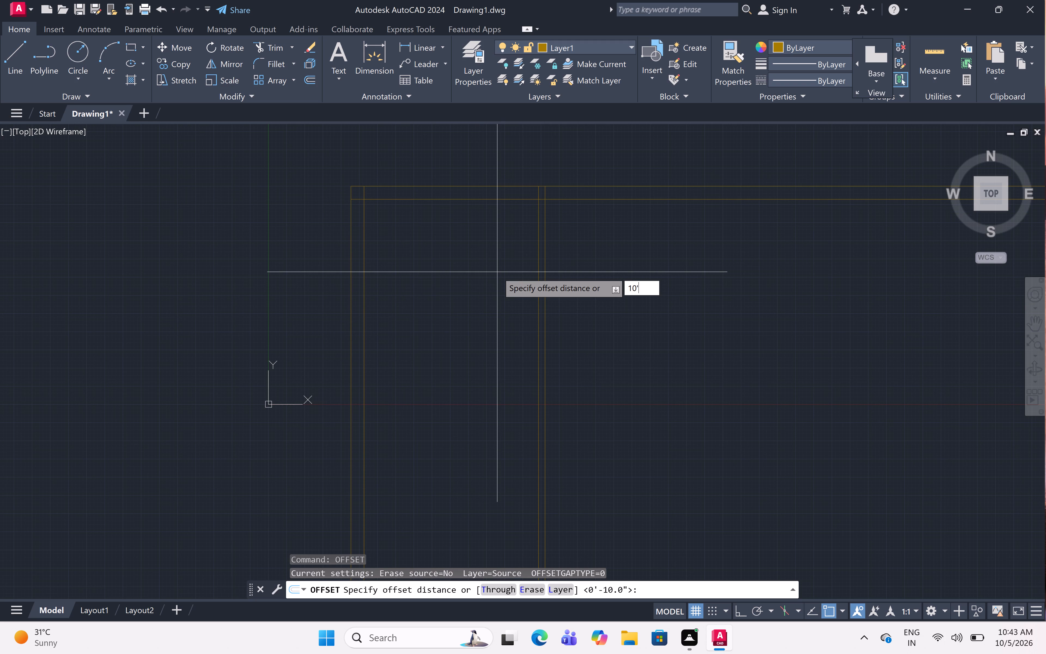
{"action": "key", "text": "space"}
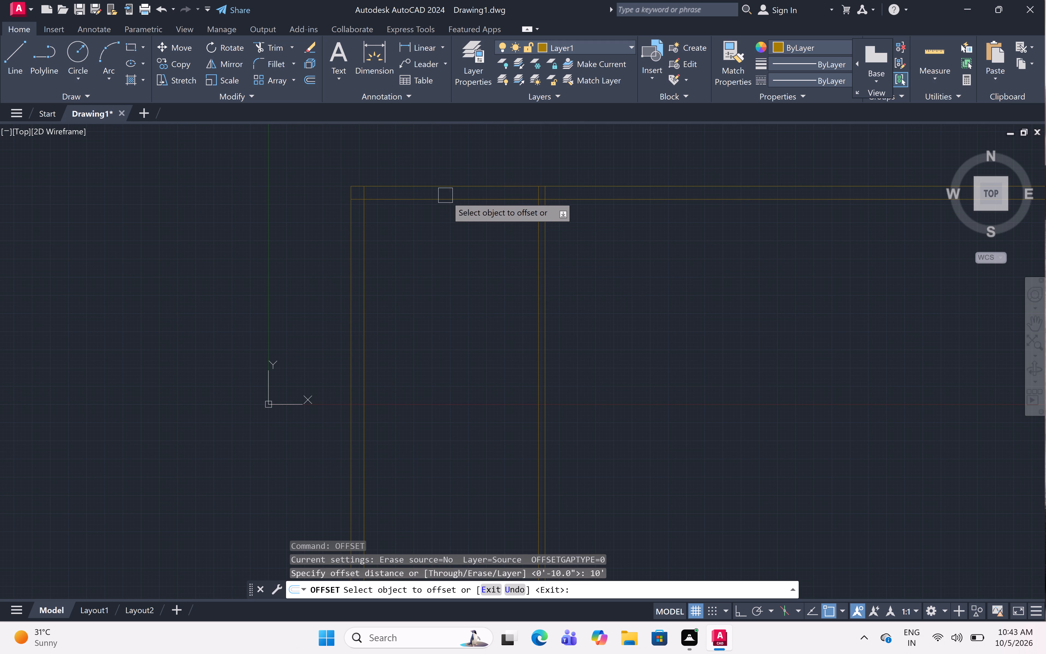
{"action": "left_click", "coordinate": [452, 199]}
{"action": "left_click", "coordinate": [433, 285]}
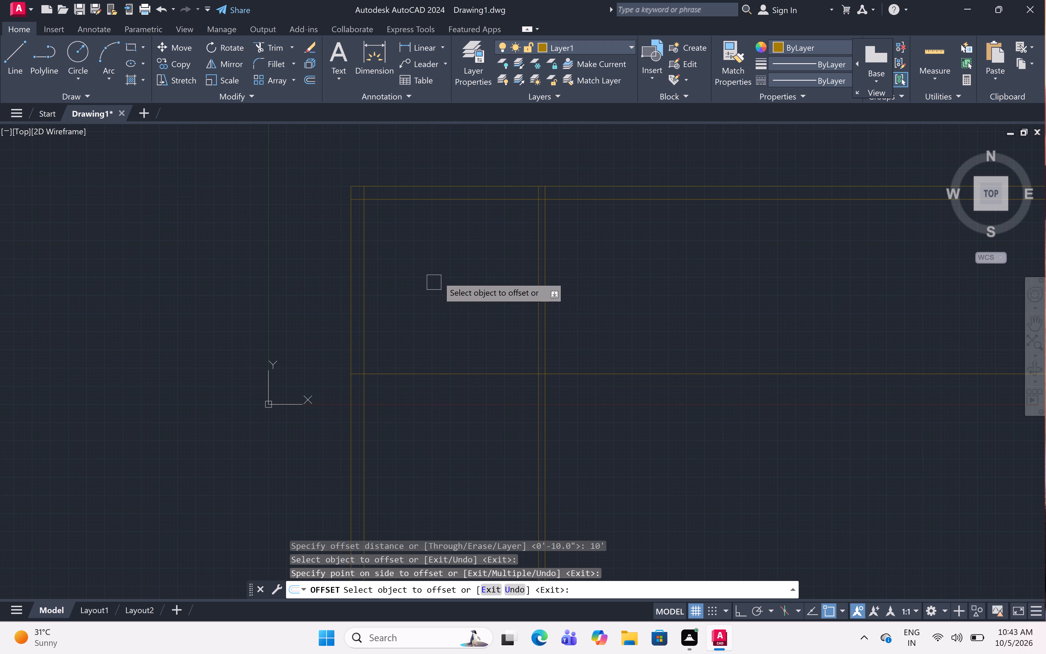
{"action": "scroll", "coordinate": [450, 251], "scroll_direction": "down", "scroll_amount": 4}
{"action": "scroll", "coordinate": [449, 278], "scroll_direction": "up", "scroll_amount": 1}
{"action": "scroll", "coordinate": [449, 278], "scroll_direction": "down", "scroll_amount": 2}
{"action": "scroll", "coordinate": [449, 278], "scroll_direction": "up", "scroll_amount": 1}
{"action": "scroll", "coordinate": [449, 278], "scroll_direction": "down", "scroll_amount": 1}
{"action": "scroll", "coordinate": [449, 278], "scroll_direction": "up", "scroll_amount": 3}
{"action": "scroll", "coordinate": [449, 273], "scroll_direction": "down", "scroll_amount": 5}
{"action": "scroll", "coordinate": [449, 273], "scroll_direction": "up", "scroll_amount": 1}
{"action": "scroll", "coordinate": [449, 273], "scroll_direction": "down", "scroll_amount": 1}
{"action": "scroll", "coordinate": [449, 273], "scroll_direction": "up", "scroll_amount": 2}
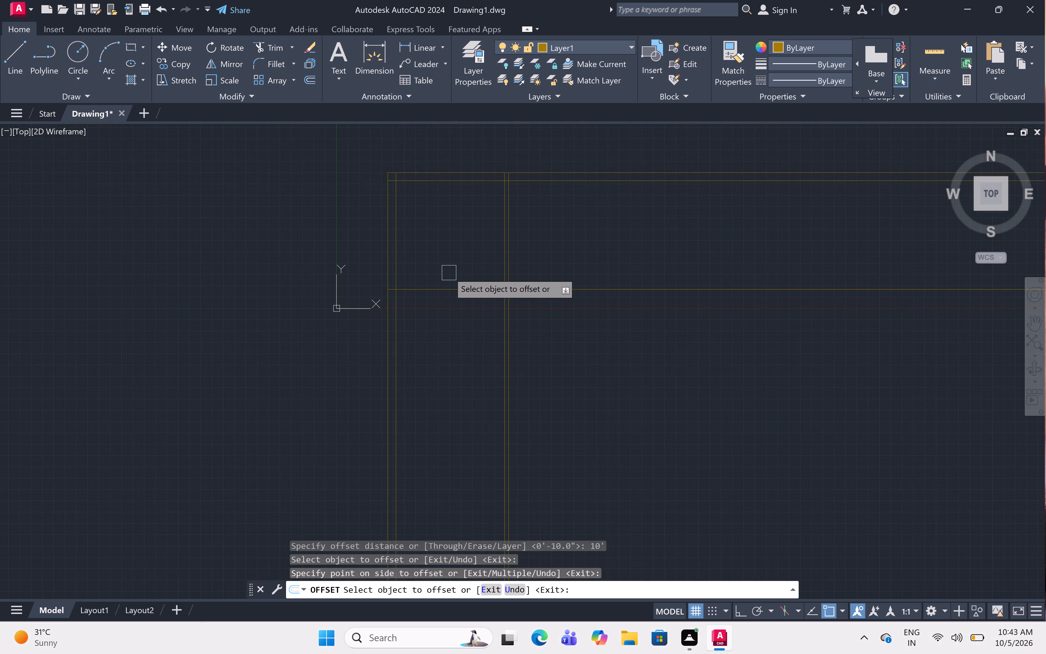
{"action": "key", "text": "space"}
Offset the new horizontal room line 4.5" downward to form the horizontal partition wall, and end the Offset command.
{"action": "key", "text": "space"}
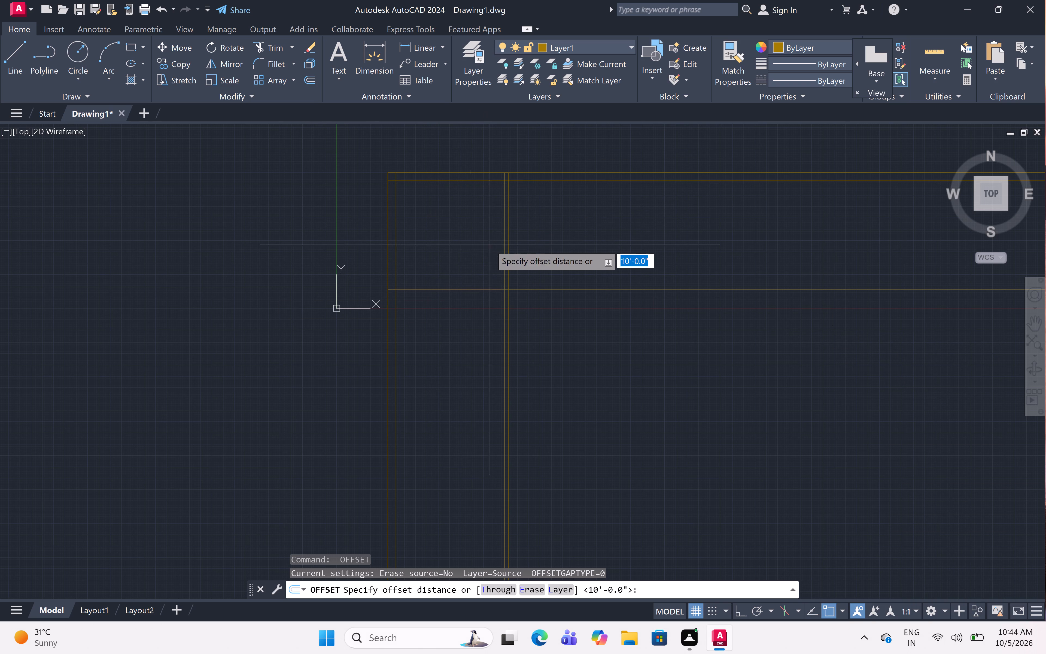
{"action": "scroll", "coordinate": [442, 288], "scroll_direction": "up", "scroll_amount": 7}
{"action": "scroll", "coordinate": [442, 288], "scroll_direction": "down", "scroll_amount": 1}
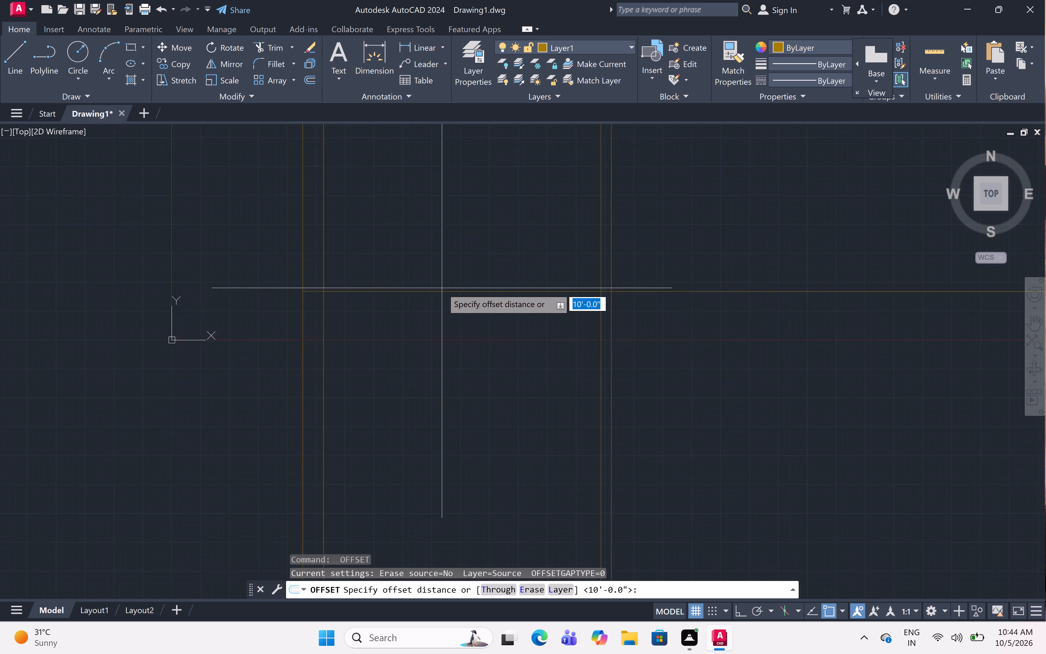
{"action": "scroll", "coordinate": [442, 288], "scroll_direction": "down", "scroll_amount": 6}
{"action": "scroll", "coordinate": [443, 305], "scroll_direction": "up", "scroll_amount": 1}
{"action": "scroll", "coordinate": [443, 305], "scroll_direction": "down", "scroll_amount": 2}
{"action": "scroll", "coordinate": [443, 305], "scroll_direction": "up", "scroll_amount": 4}
{"action": "scroll", "coordinate": [443, 305], "scroll_direction": "down", "scroll_amount": 2}
{"action": "scroll", "coordinate": [443, 305], "scroll_direction": "up", "scroll_amount": 8}
{"action": "scroll", "coordinate": [443, 305], "scroll_direction": "down", "scroll_amount": 2}
{"action": "scroll", "coordinate": [443, 305], "scroll_direction": "up", "scroll_amount": 1}
{"action": "scroll", "coordinate": [443, 305], "scroll_direction": "down", "scroll_amount": 1}
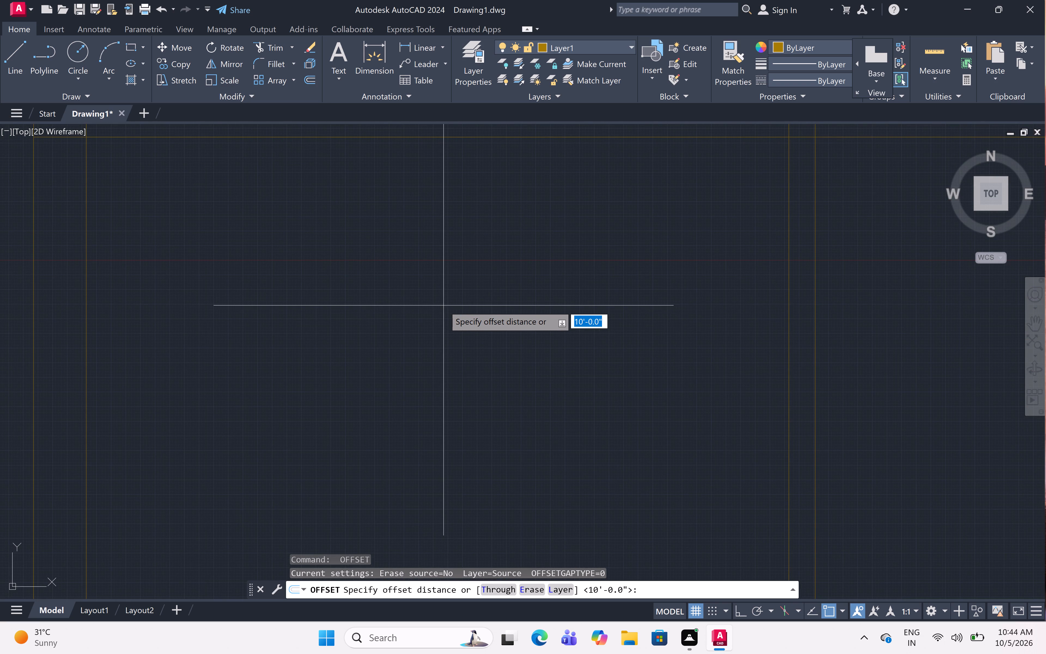
{"action": "scroll", "coordinate": [443, 305], "scroll_direction": "up", "scroll_amount": 1}
{"action": "scroll", "coordinate": [443, 305], "scroll_direction": "down", "scroll_amount": 9}
{"action": "scroll", "coordinate": [442, 307], "scroll_direction": "up", "scroll_amount": 3}
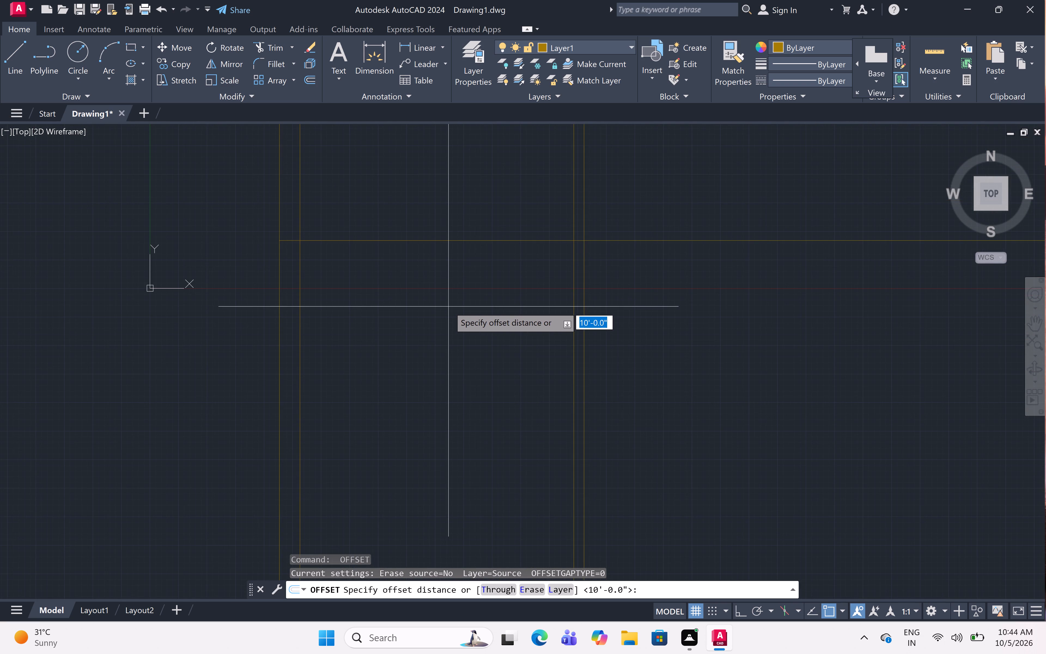
{"action": "scroll", "coordinate": [453, 299], "scroll_direction": "up", "scroll_amount": 1}
{"action": "scroll", "coordinate": [453, 299], "scroll_direction": "down", "scroll_amount": 3}
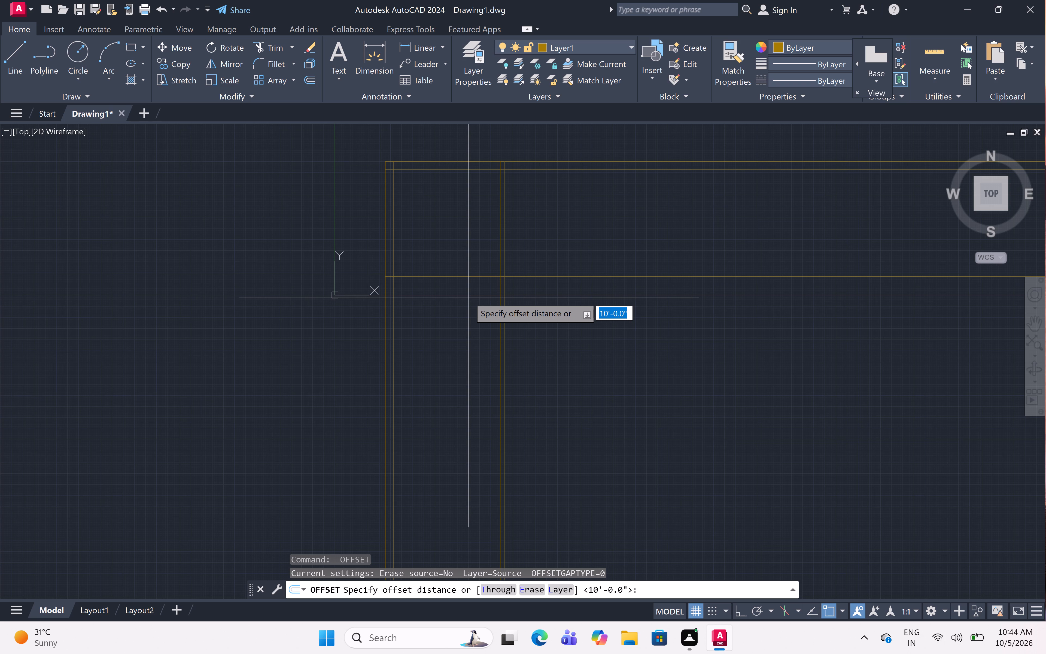
{"action": "key", "text": "9"}
{"action": "key", "text": "BackSpace"}
{"action": "type", "text": "4.5"}
{"action": "type", "text": "\""}
{"action": "key", "text": "space"}
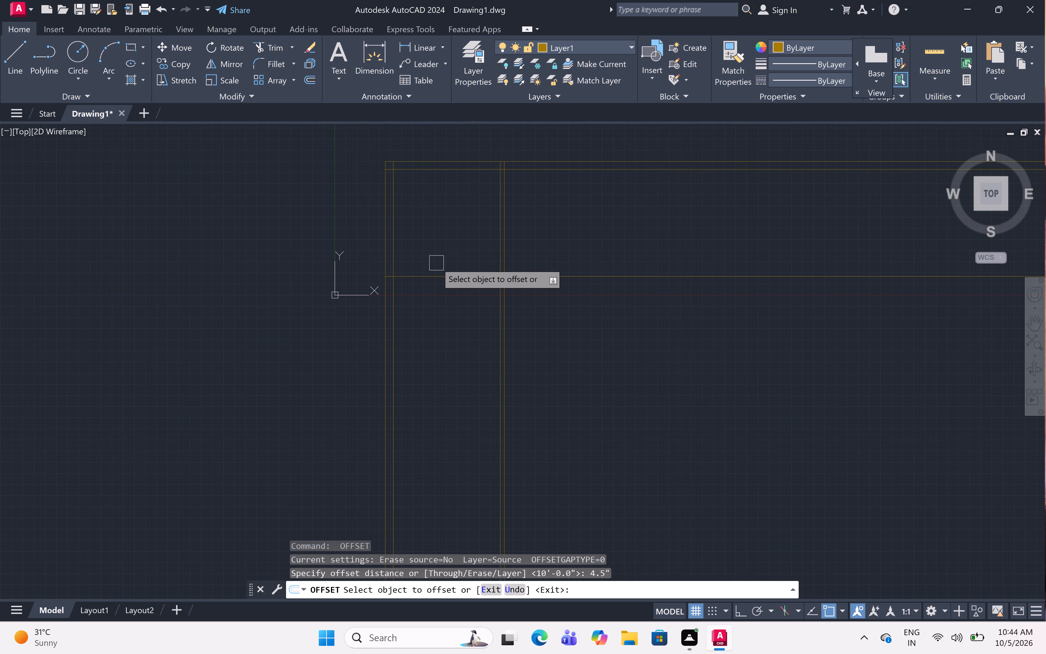
{"action": "left_click", "coordinate": [440, 278]}
{"action": "left_click", "coordinate": [440, 335]}
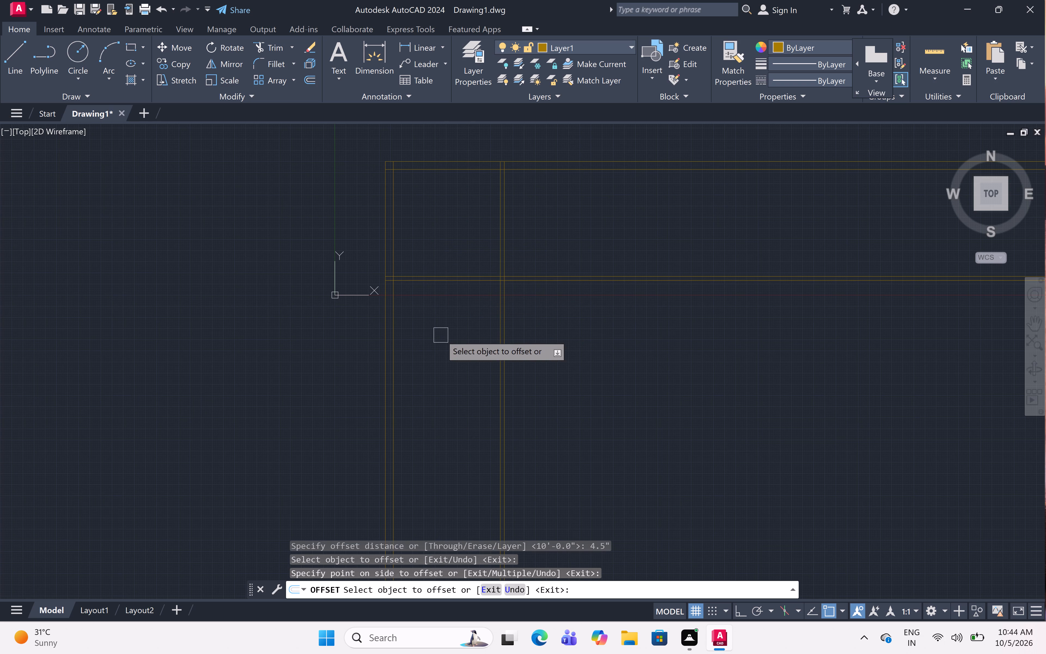
{"action": "key", "text": "Escape"}
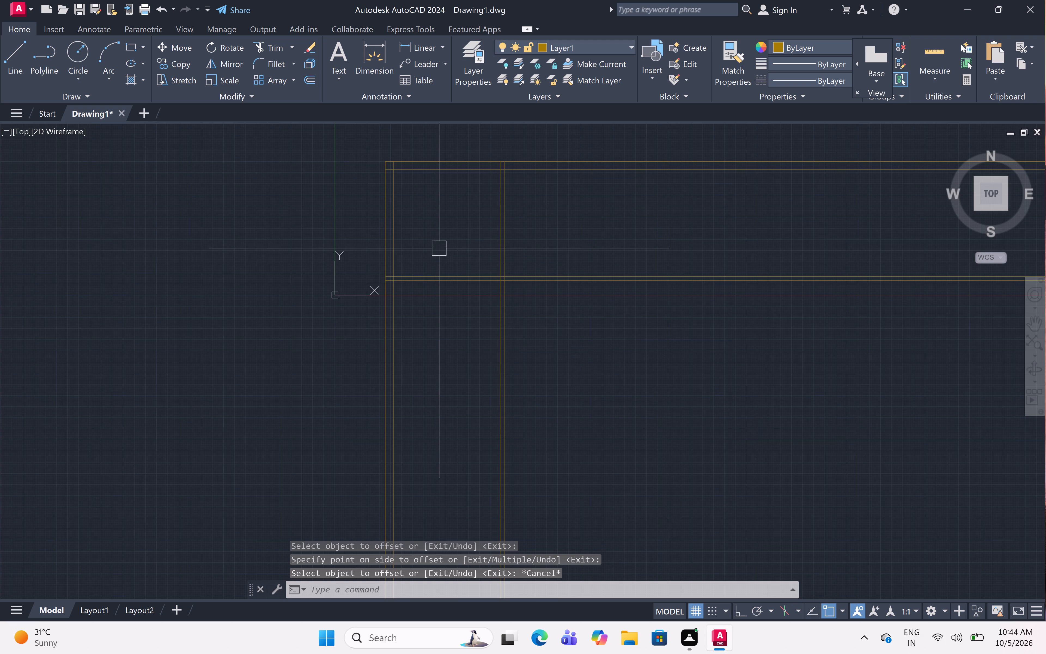
Move all eight wall and partition lines together, up and slightly to the right from their upper-left corner.
{"action": "scroll", "coordinate": [444, 258], "scroll_direction": "down", "scroll_amount": 1}
{"action": "scroll", "coordinate": [444, 258], "scroll_direction": "up", "scroll_amount": 2}
{"action": "scroll", "coordinate": [444, 258], "scroll_direction": "down", "scroll_amount": 3}
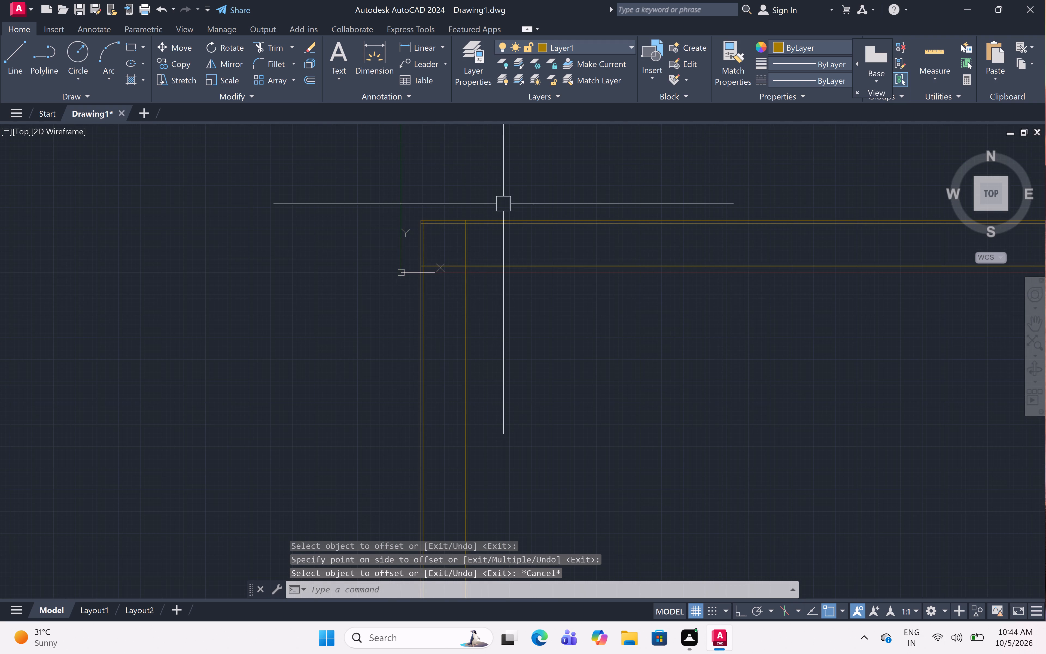
{"action": "left_click", "coordinate": [501, 197]}
{"action": "left_click", "coordinate": [390, 360]}
{"action": "scroll", "coordinate": [255, 227], "scroll_direction": "down", "scroll_amount": 8}
{"action": "scroll", "coordinate": [257, 235], "scroll_direction": "up", "scroll_amount": 5}
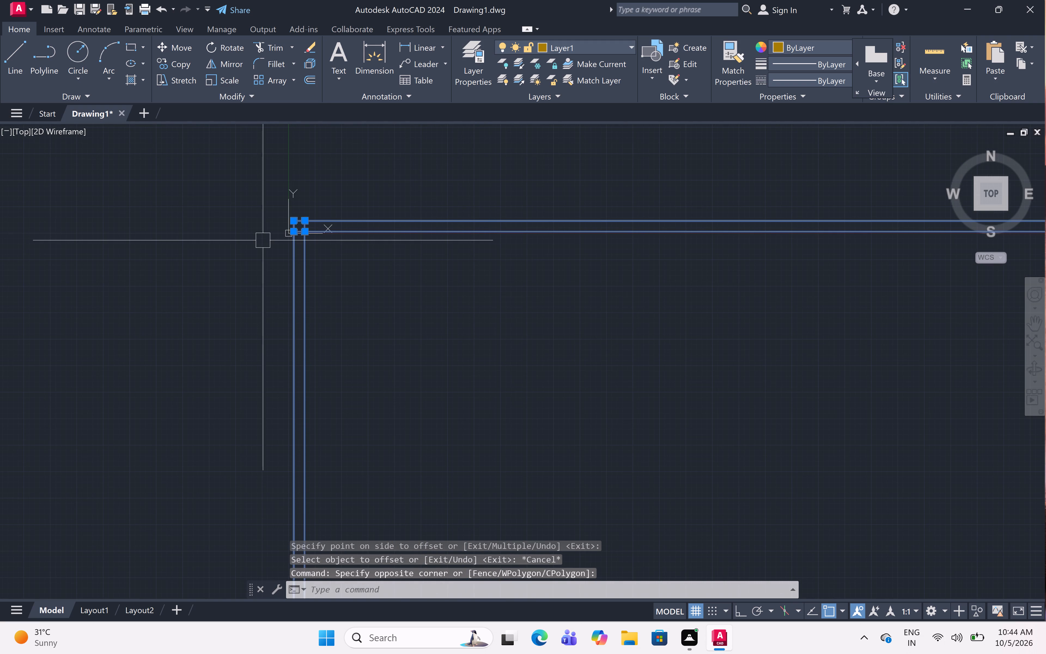
{"action": "type", "text": "m"}
{"action": "key", "text": "space"}
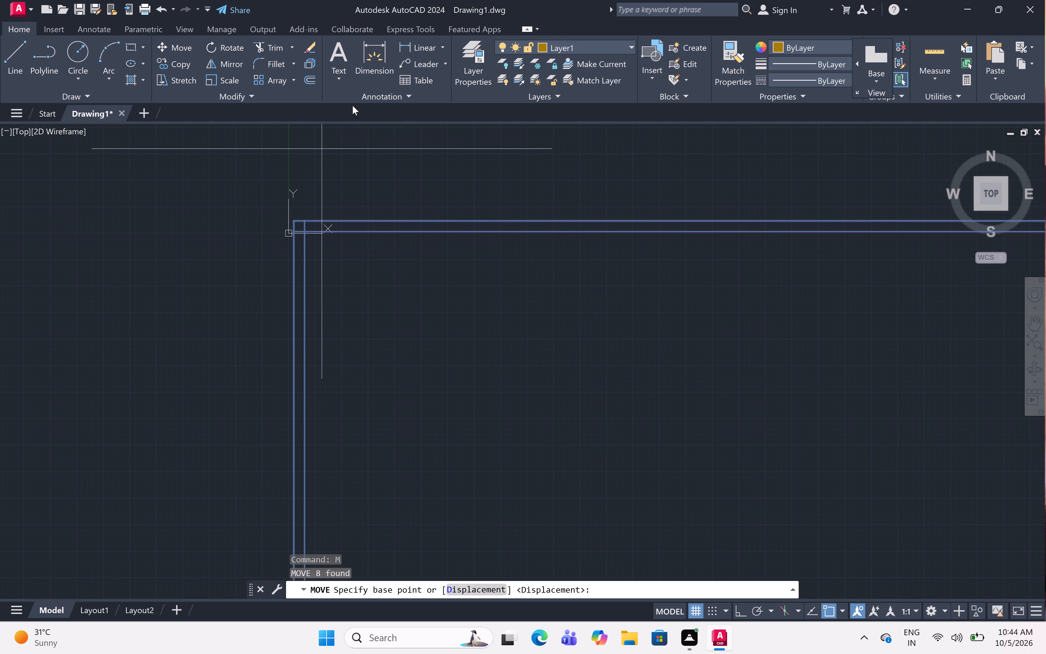
{"action": "left_click_drag", "start_coordinate": [292, 249], "coordinate": [292, 246]}
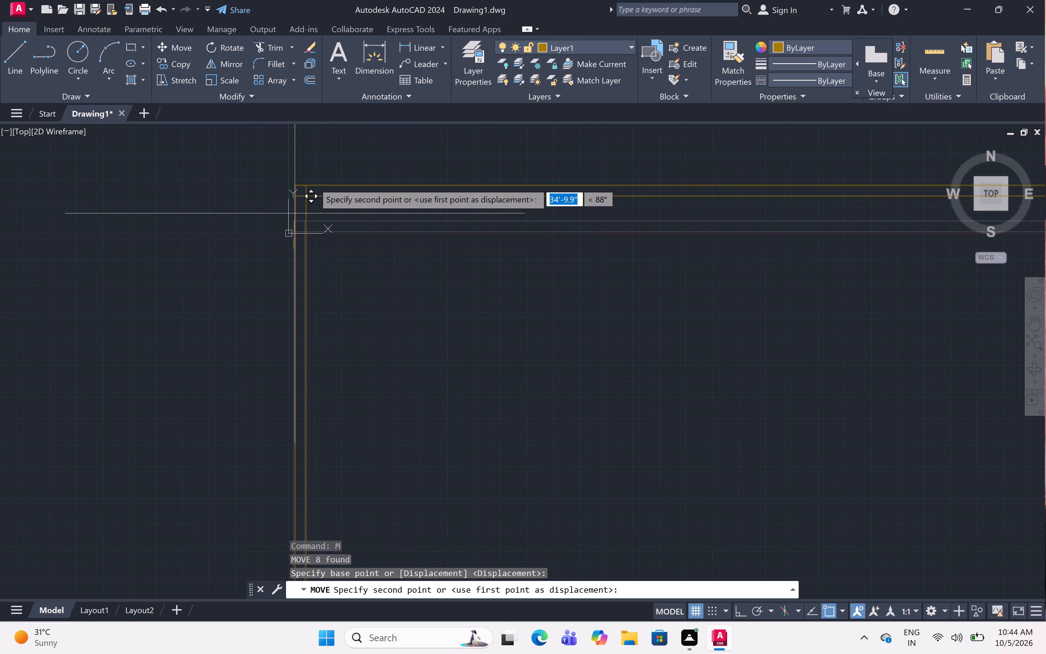
{"action": "left_click", "coordinate": [336, 171]}
Move all eight wall and partition lines again, farther up and slightly right of the origin.
{"action": "scroll", "coordinate": [350, 171], "scroll_direction": "down", "scroll_amount": 4}
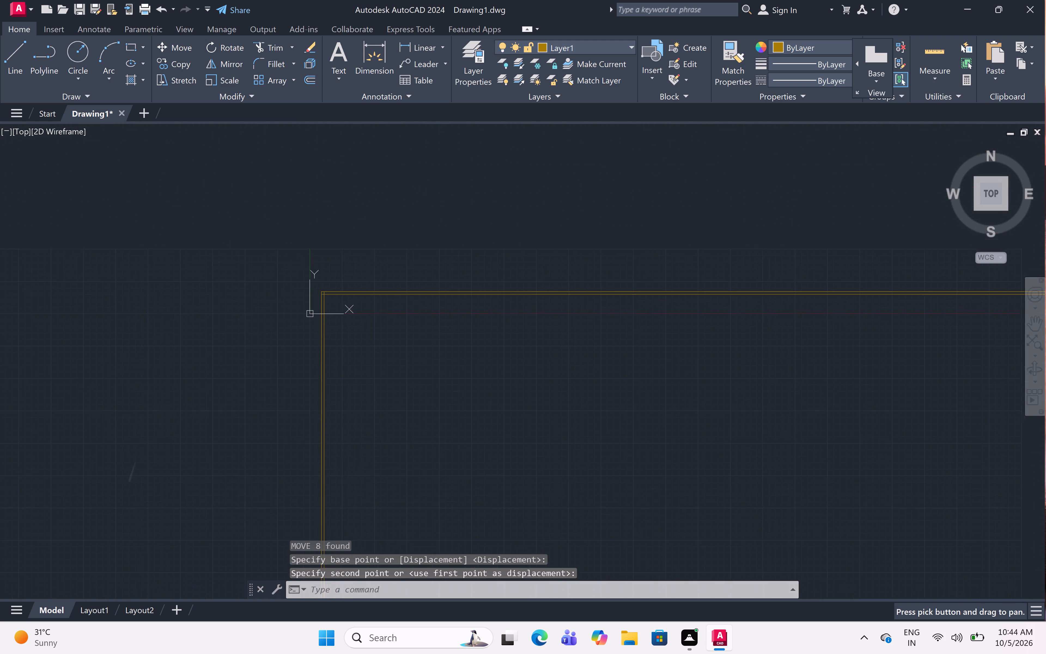
{"action": "left_click", "coordinate": [378, 341]}
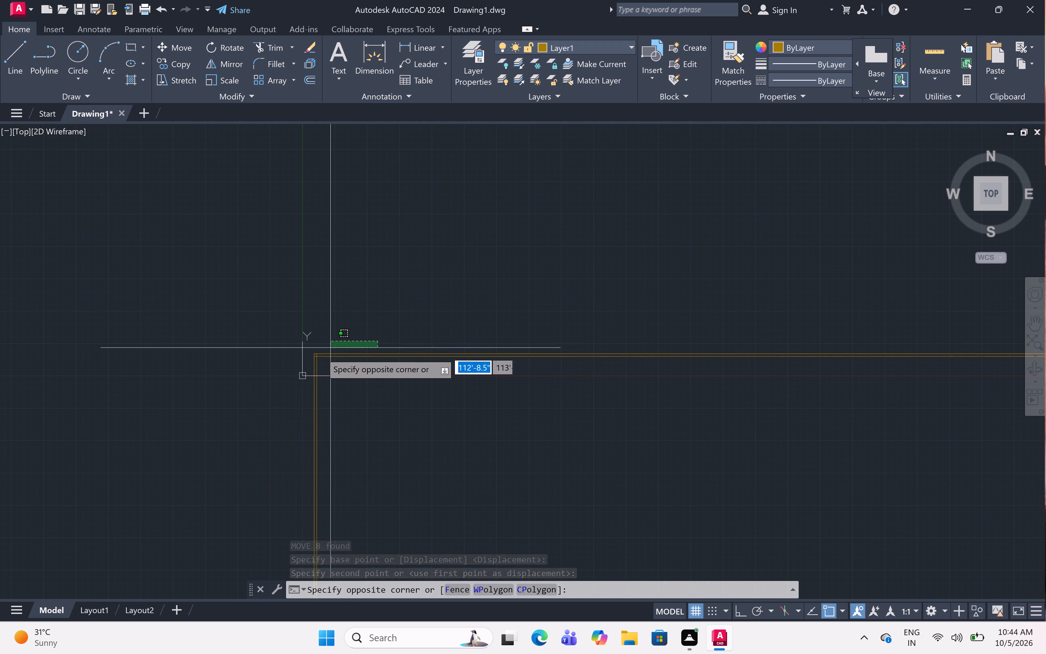
{"action": "left_click", "coordinate": [292, 373]}
{"action": "type", "text": "m"}
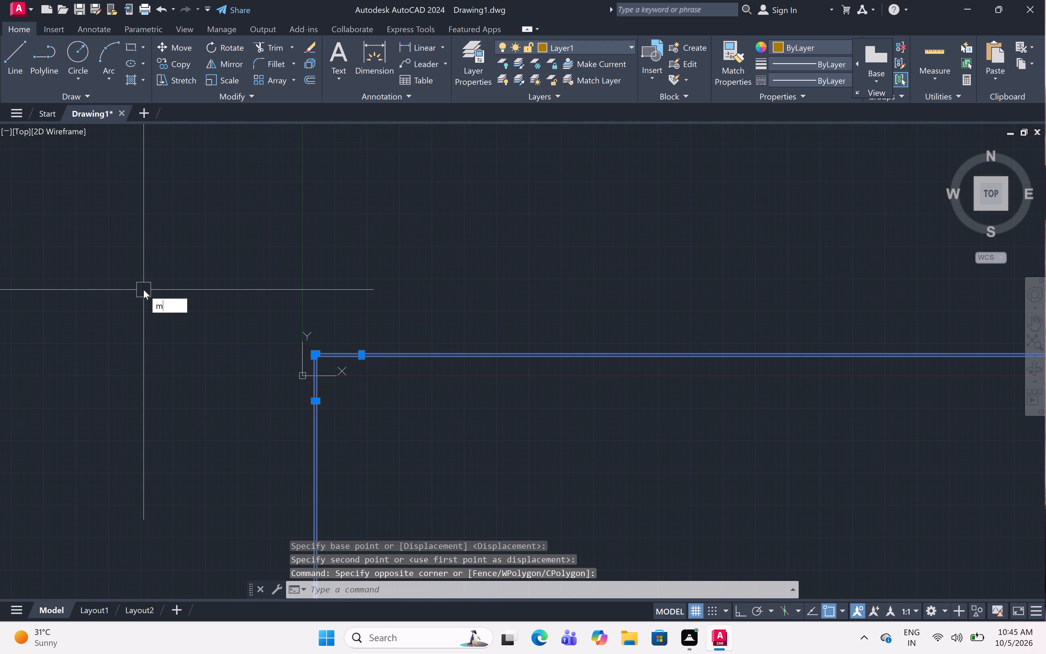
{"action": "key", "text": "space"}
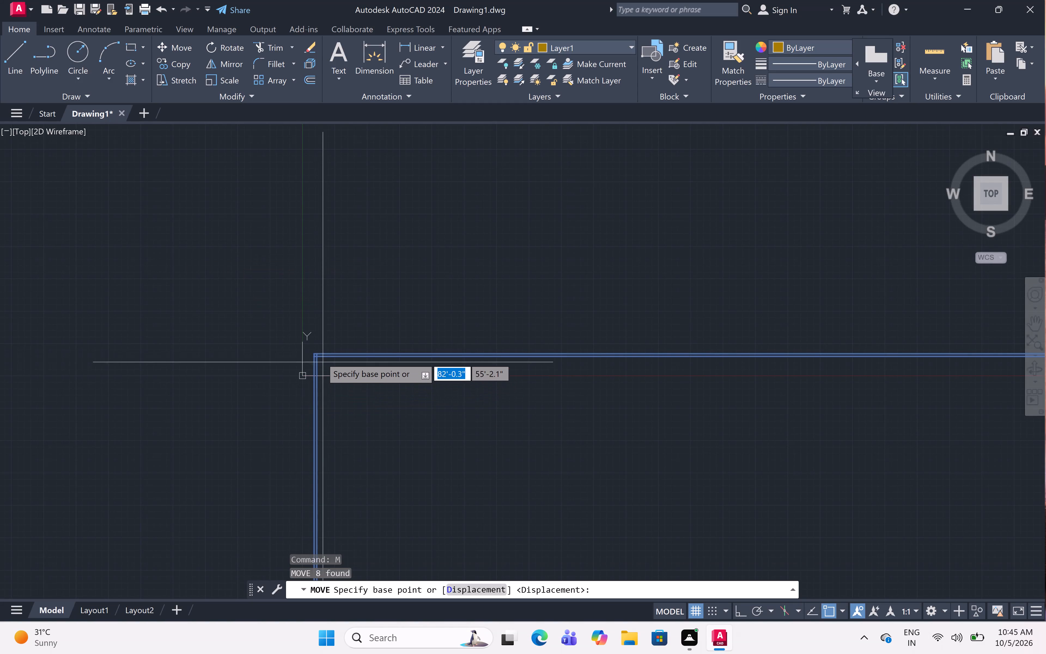
{"action": "left_click", "coordinate": [320, 357]}
{"action": "left_click", "coordinate": [346, 225]}
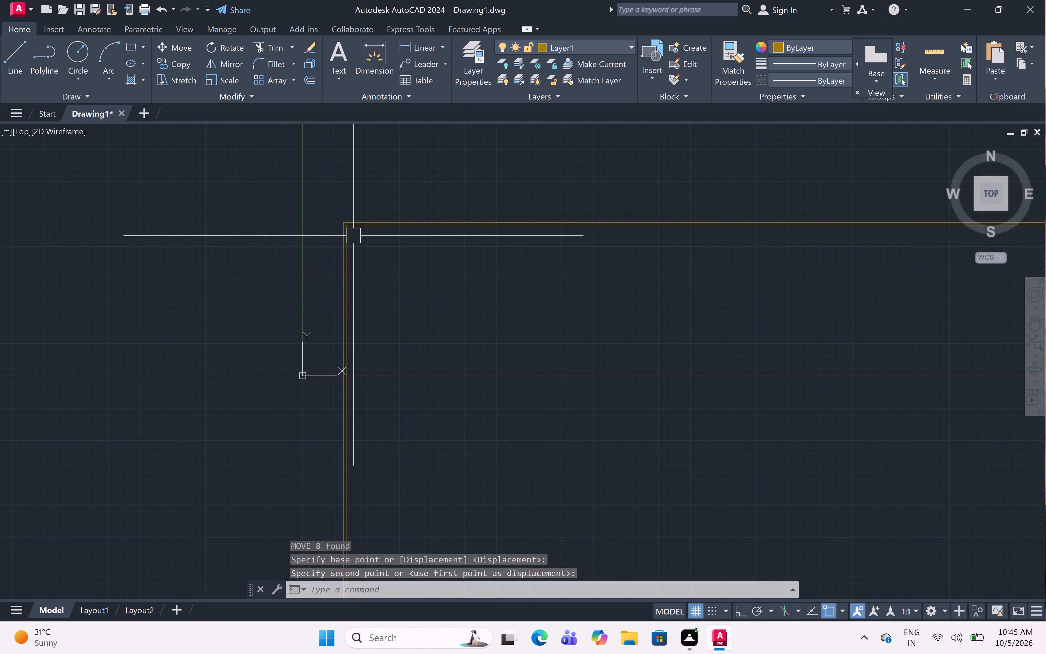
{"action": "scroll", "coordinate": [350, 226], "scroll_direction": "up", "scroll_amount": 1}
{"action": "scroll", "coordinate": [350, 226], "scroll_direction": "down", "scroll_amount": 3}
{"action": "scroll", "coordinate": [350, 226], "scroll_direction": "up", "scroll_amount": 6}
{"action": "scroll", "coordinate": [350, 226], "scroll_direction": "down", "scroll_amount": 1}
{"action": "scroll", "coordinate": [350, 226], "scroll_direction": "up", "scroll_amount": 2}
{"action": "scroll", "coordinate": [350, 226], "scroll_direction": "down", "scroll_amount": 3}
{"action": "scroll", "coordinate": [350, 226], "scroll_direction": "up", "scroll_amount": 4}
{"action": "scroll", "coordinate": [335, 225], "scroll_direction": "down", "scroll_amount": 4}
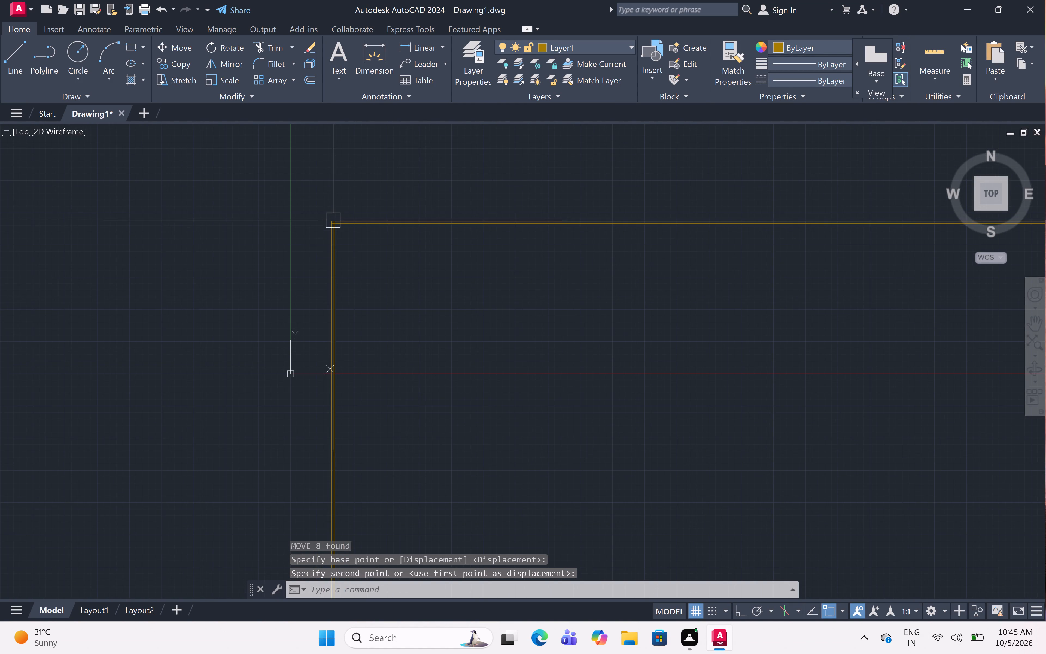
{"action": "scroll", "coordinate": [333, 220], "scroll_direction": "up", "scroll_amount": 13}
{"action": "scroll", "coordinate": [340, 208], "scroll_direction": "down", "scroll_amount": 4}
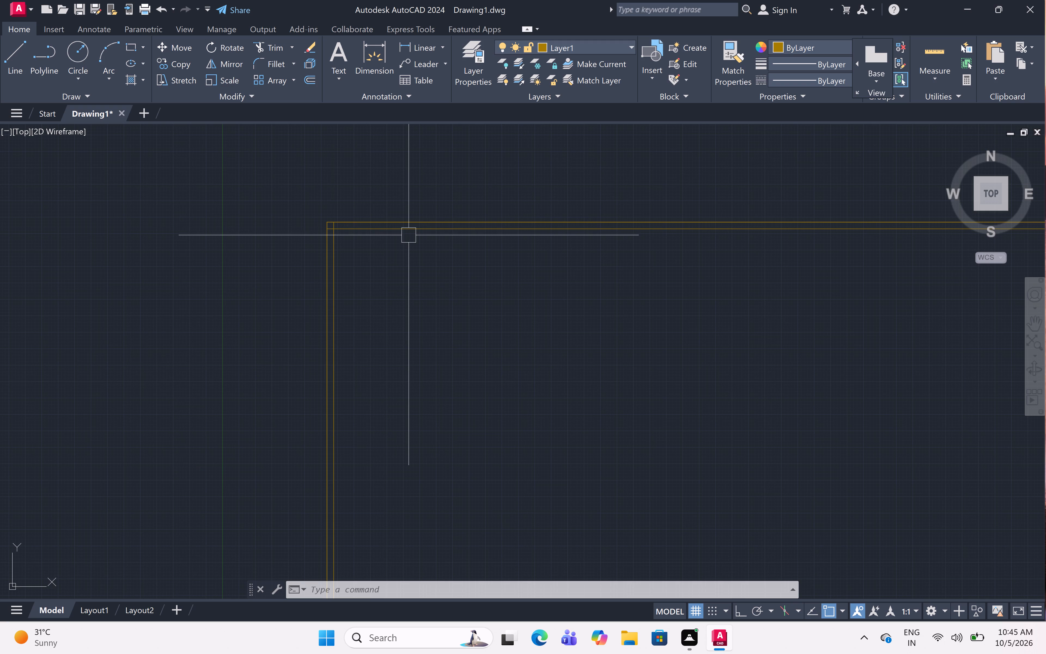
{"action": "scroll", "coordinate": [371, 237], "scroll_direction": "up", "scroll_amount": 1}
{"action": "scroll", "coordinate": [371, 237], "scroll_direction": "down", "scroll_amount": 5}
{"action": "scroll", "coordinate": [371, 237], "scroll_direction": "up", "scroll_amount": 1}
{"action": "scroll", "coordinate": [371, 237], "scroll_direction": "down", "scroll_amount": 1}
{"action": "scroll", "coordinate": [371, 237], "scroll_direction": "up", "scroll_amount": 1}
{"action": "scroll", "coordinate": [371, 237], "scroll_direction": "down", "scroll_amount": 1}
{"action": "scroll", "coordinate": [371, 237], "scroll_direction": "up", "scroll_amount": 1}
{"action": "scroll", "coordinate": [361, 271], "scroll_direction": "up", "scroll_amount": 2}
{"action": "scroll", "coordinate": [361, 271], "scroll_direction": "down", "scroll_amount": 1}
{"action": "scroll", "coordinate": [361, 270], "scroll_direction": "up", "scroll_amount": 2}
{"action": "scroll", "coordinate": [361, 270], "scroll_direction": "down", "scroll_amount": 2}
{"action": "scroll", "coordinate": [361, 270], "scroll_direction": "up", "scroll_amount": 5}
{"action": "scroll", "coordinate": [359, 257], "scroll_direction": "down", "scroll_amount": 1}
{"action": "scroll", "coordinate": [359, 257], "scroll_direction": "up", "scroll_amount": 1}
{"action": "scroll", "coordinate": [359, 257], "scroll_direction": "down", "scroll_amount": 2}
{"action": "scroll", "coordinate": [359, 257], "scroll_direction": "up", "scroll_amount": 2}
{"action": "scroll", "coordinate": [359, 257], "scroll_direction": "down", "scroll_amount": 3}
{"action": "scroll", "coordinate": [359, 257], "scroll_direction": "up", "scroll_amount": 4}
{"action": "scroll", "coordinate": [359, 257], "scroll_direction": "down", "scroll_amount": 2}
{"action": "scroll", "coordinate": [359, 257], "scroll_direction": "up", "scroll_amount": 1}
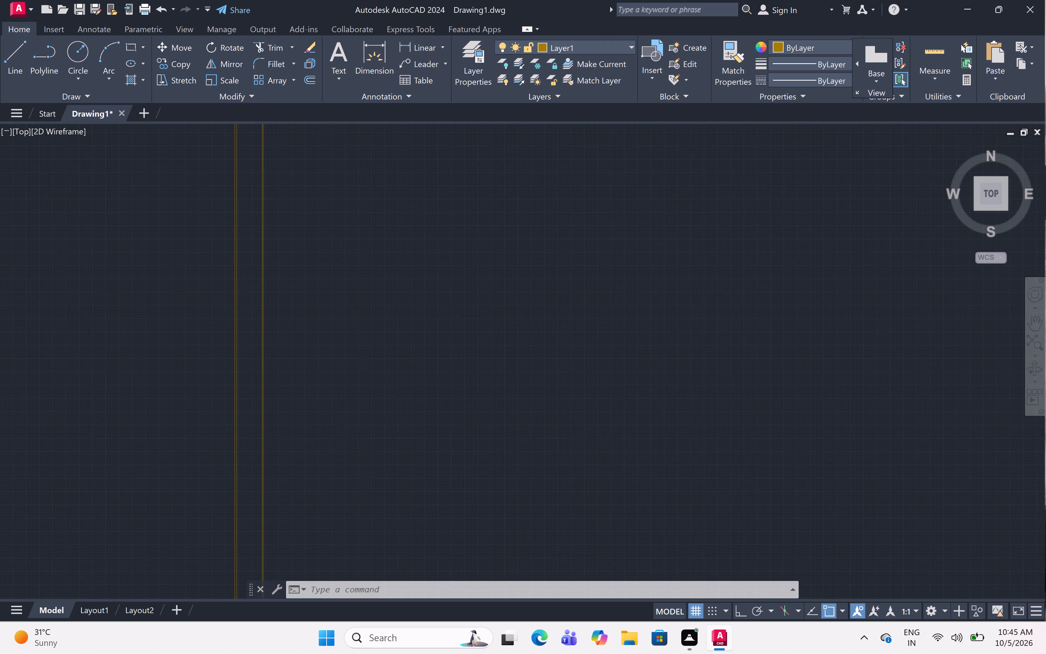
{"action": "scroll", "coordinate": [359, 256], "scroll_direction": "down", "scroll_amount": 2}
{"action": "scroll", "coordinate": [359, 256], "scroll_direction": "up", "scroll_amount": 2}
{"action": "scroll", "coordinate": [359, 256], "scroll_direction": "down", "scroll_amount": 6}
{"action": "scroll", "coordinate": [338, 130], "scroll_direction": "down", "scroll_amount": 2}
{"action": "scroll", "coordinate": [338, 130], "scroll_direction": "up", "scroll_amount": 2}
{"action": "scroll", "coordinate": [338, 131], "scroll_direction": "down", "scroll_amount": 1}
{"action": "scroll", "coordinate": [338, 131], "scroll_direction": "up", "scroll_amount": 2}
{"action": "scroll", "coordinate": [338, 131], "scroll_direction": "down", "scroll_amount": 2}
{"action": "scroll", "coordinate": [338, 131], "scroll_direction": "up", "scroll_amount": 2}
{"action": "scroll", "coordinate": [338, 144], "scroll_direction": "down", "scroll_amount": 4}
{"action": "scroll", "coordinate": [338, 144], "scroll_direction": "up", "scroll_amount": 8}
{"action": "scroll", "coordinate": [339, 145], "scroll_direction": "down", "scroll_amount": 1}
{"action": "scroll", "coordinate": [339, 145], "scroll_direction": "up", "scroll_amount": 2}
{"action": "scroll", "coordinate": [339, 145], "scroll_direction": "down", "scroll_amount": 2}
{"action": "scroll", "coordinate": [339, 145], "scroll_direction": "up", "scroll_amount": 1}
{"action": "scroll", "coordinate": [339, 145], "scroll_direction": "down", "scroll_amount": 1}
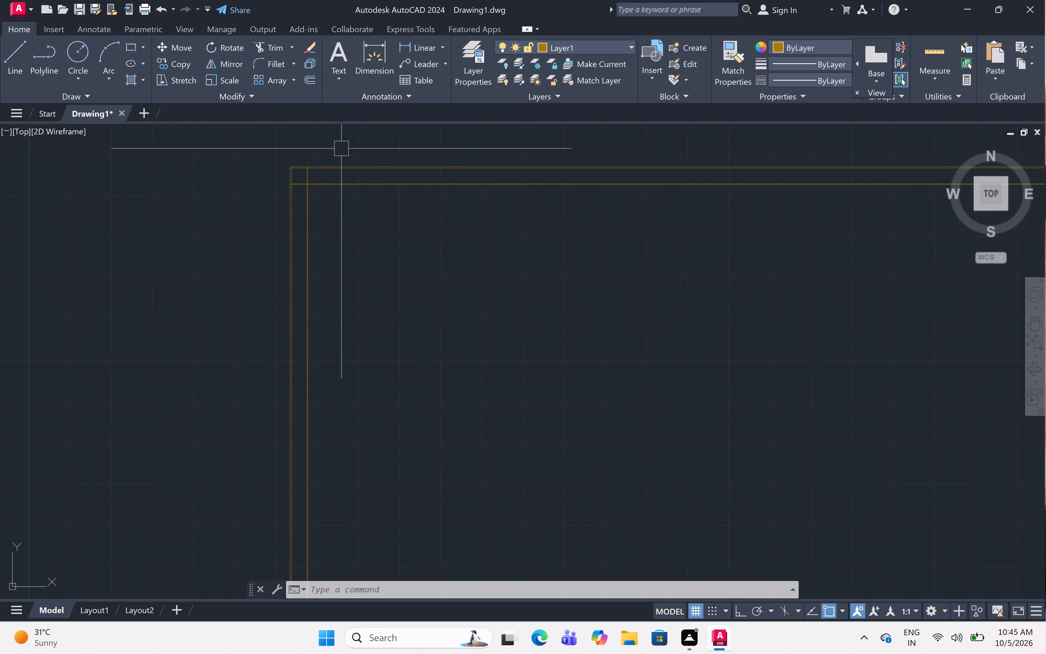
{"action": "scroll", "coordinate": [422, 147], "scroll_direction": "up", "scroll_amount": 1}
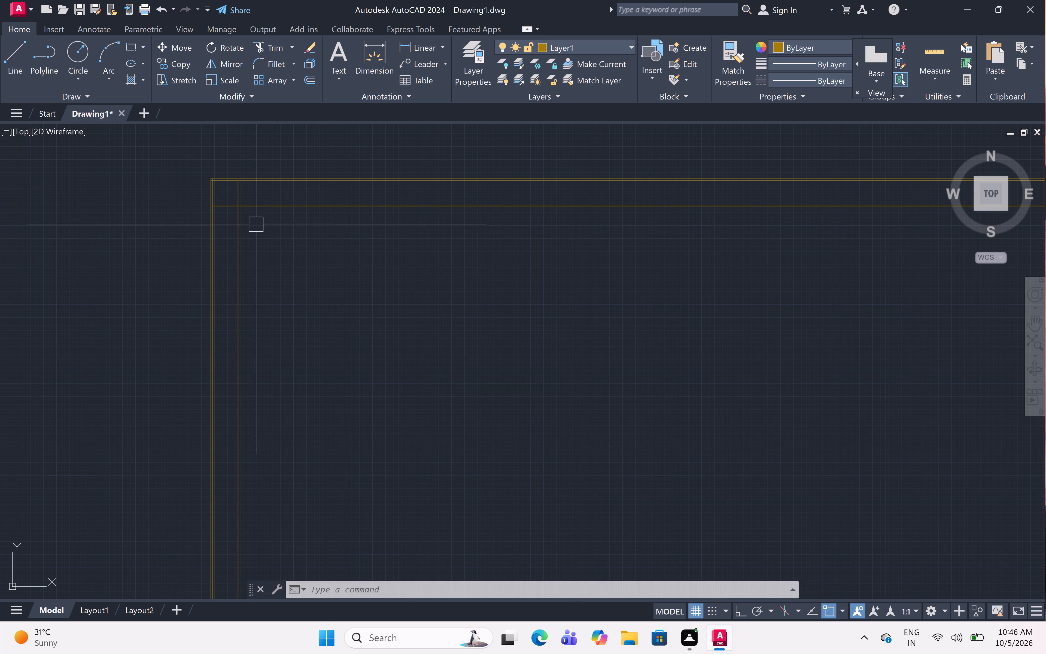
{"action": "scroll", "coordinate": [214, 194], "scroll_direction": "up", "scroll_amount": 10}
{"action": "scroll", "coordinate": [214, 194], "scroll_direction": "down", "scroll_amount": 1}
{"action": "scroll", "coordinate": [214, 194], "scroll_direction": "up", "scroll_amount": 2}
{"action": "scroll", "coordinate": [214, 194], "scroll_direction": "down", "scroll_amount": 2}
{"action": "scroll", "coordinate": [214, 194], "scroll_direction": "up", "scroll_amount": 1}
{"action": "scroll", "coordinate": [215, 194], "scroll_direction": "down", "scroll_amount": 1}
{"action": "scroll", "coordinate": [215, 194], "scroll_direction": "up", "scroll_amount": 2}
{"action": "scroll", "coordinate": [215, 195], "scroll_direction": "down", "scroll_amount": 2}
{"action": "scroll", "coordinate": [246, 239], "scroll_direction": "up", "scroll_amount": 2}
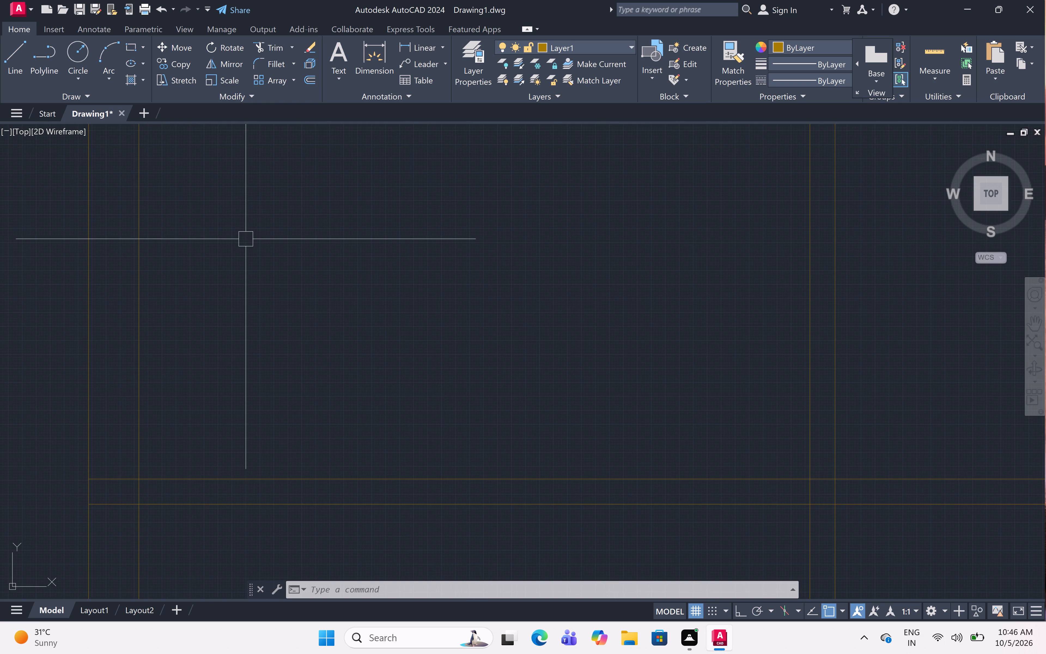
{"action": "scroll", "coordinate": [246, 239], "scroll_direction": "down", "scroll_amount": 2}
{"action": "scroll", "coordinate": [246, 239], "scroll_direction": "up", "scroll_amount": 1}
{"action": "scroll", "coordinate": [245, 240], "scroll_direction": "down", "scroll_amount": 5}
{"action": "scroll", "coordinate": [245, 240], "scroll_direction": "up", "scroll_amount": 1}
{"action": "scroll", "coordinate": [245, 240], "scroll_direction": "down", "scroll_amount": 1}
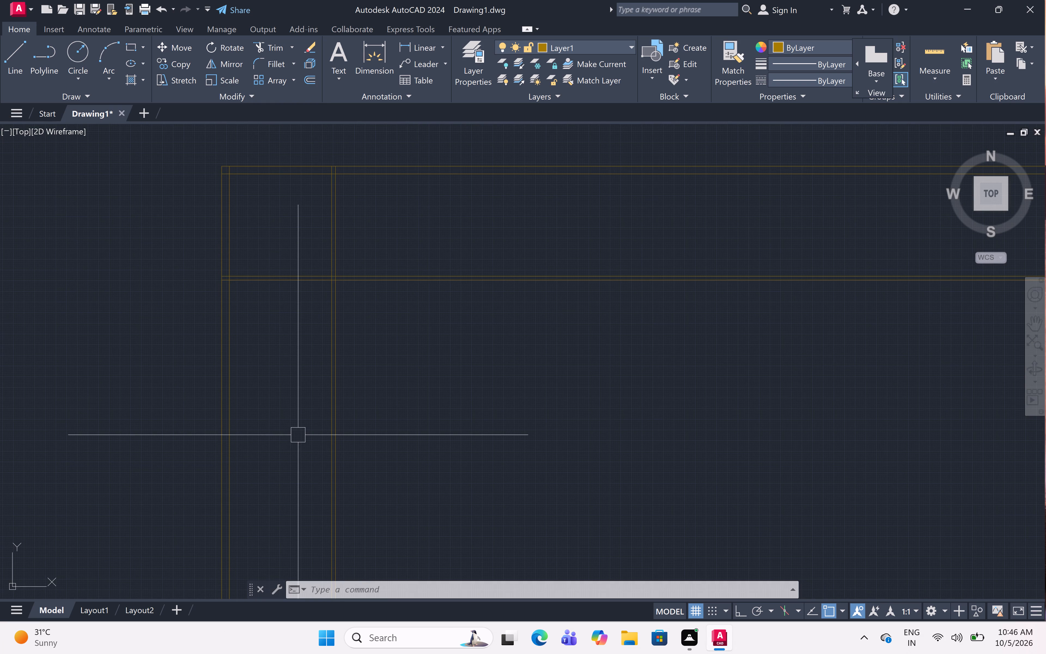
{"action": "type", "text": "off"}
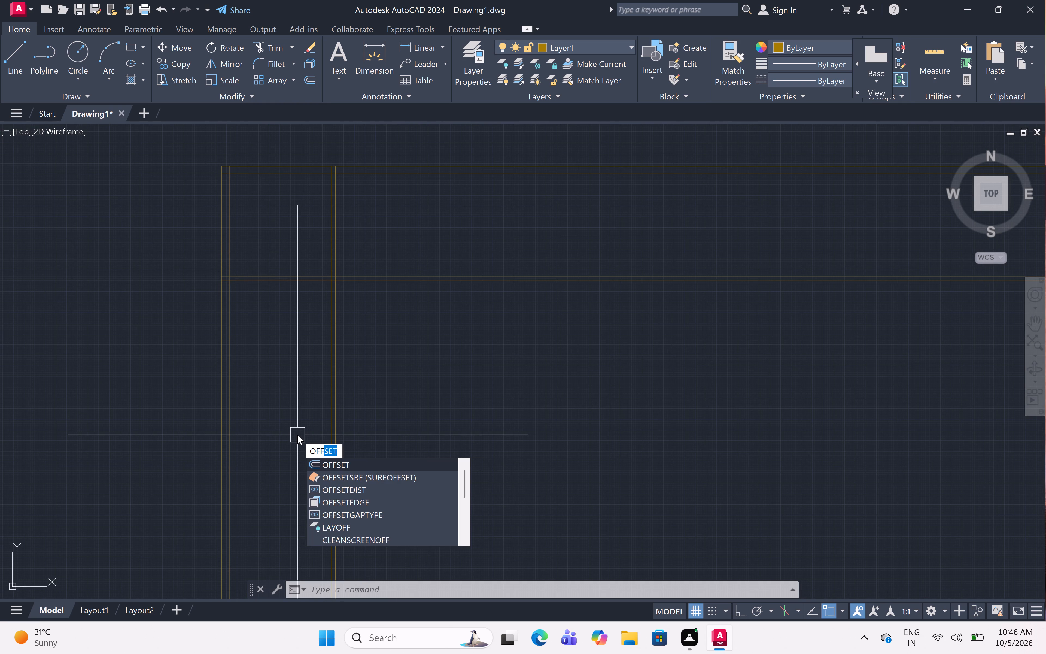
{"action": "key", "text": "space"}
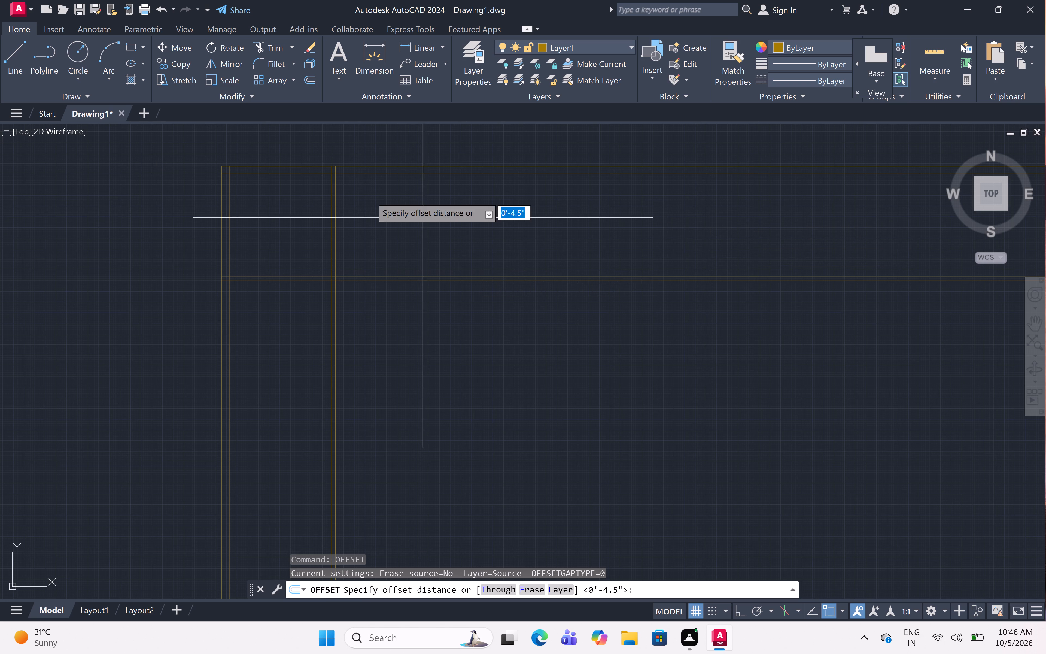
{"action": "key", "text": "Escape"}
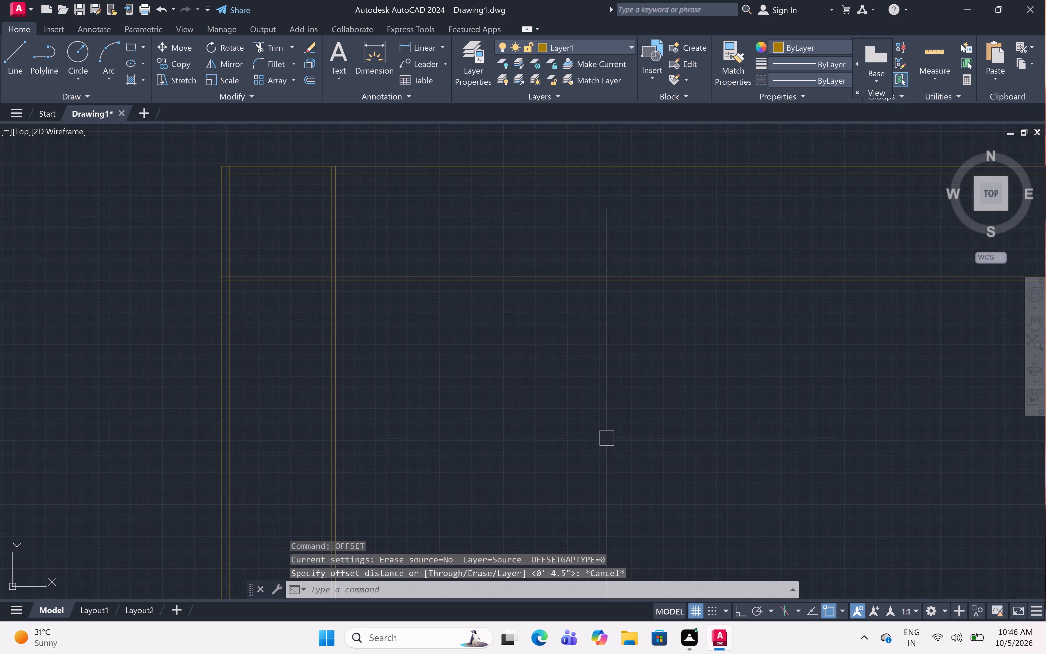
Offset the right-hand line of the vertical partition 5' to its right to set the next room's width.
{"action": "key", "text": "o"}
{"action": "type", "text": "ff 5'"}
{"action": "key", "text": "space"}
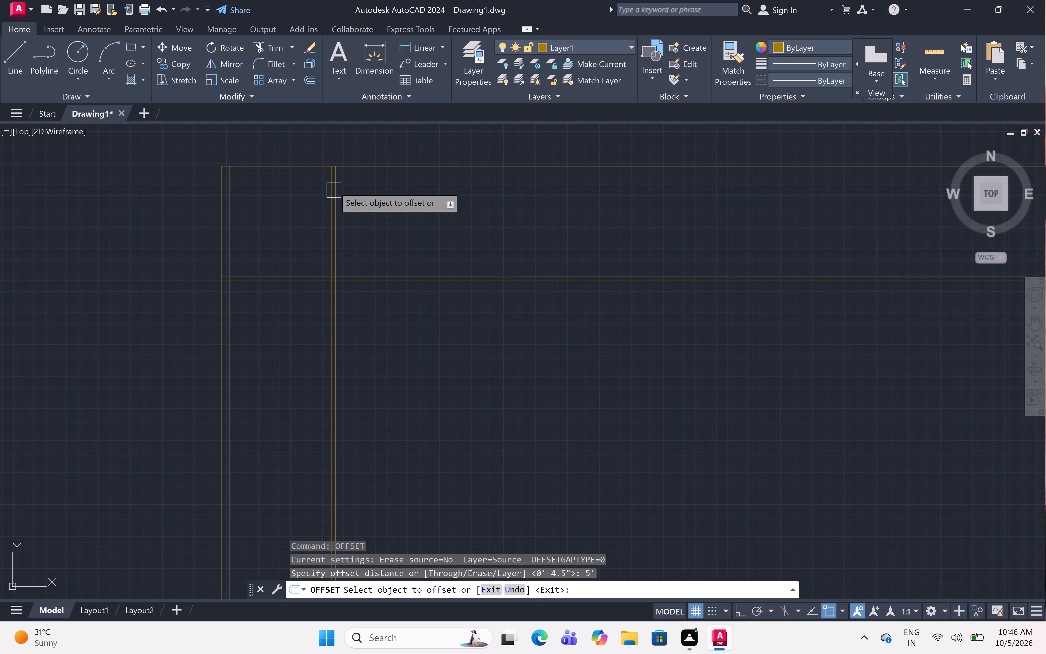
{"action": "scroll", "coordinate": [326, 140], "scroll_direction": "up", "scroll_amount": 1}
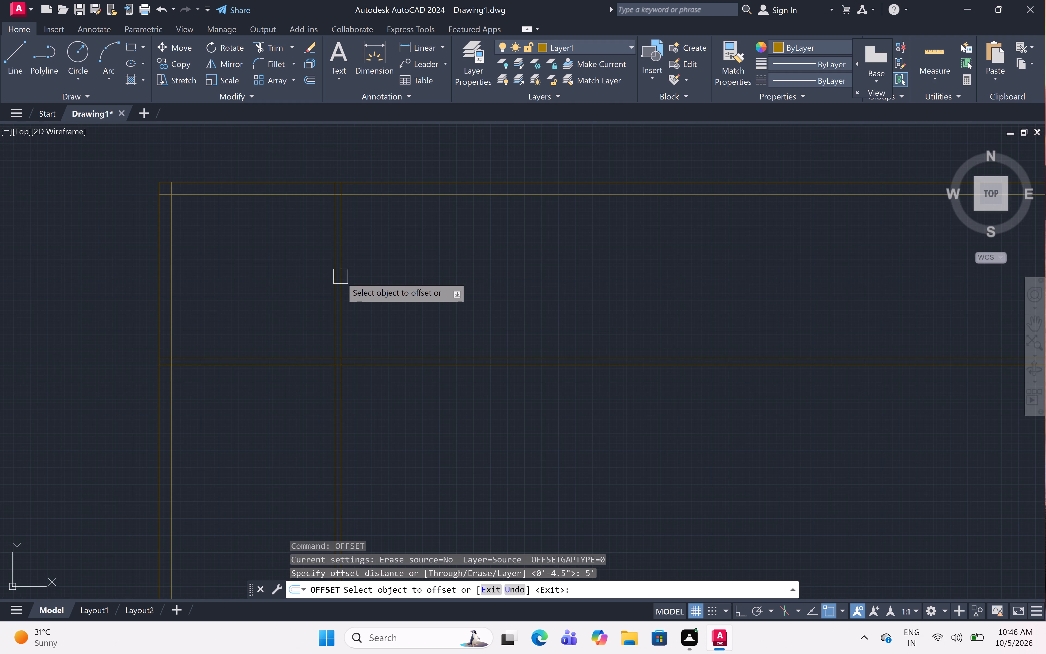
{"action": "left_click", "coordinate": [345, 282]}
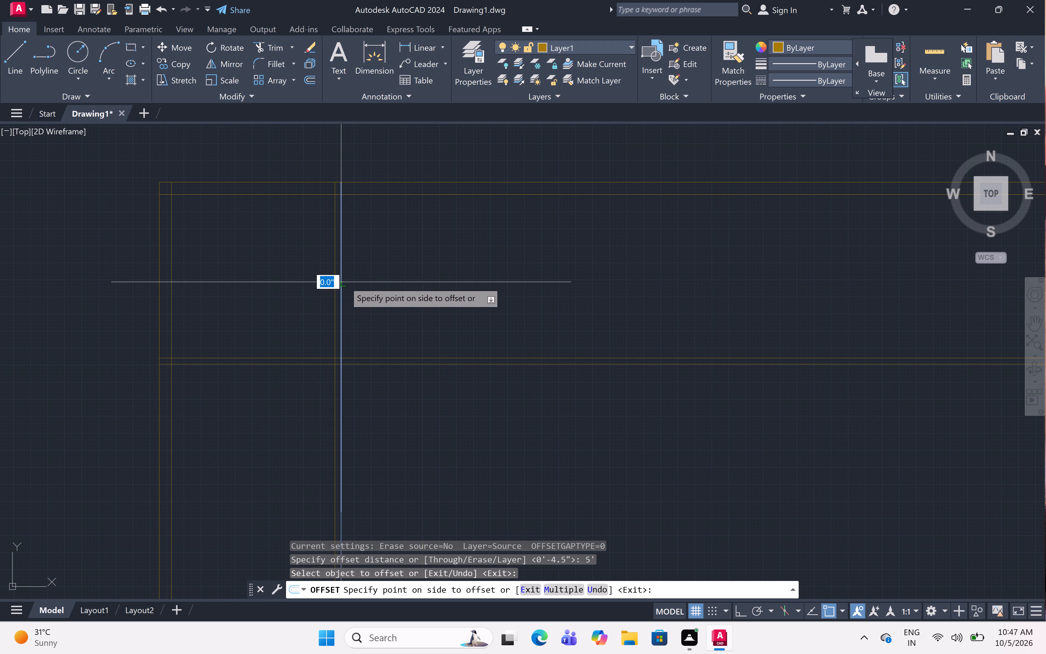
{"action": "left_click", "coordinate": [656, 332]}
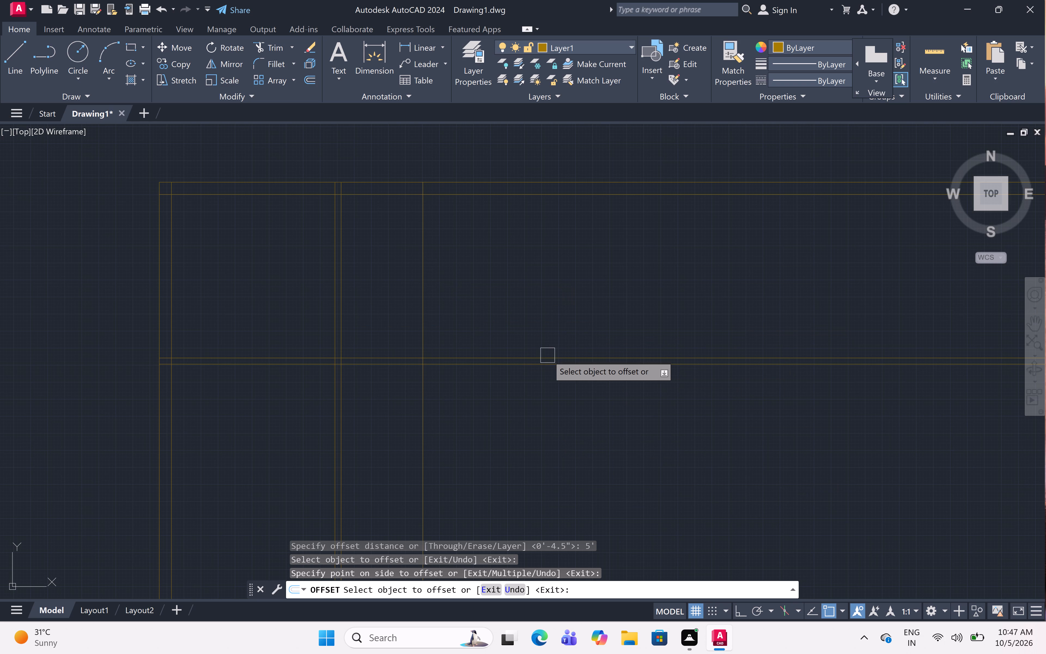
Offset the new vertical room line 4.5" to its right to form a second vertical partition wall.
{"action": "key", "text": "space"}
{"action": "key", "text": "space"}
{"action": "type", "text": "4"}
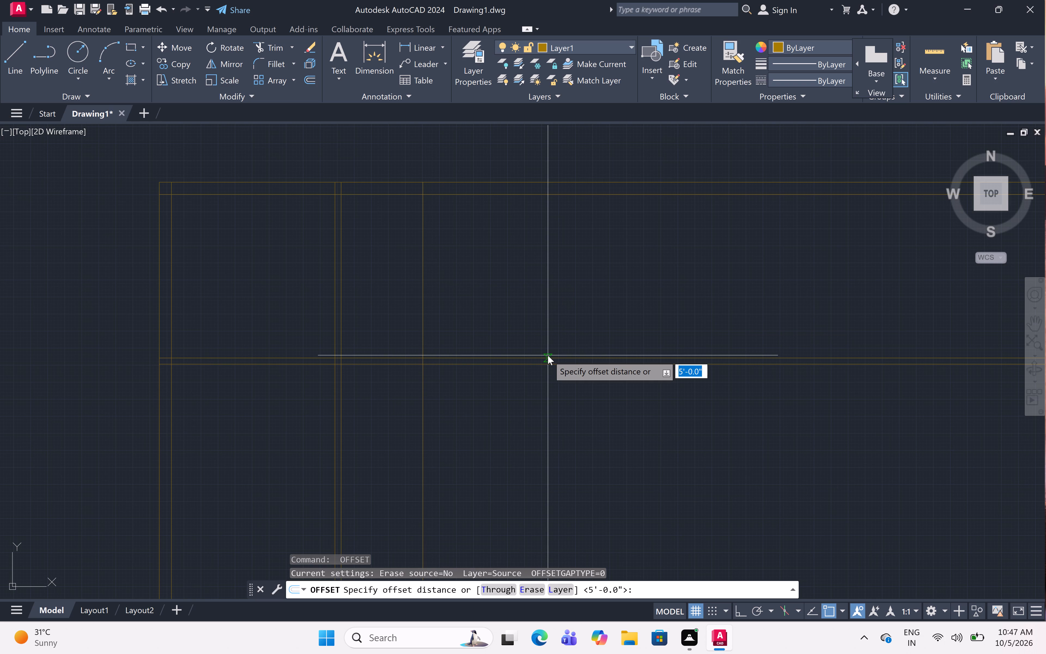
{"action": "type", "text": ".5"}
{"action": "key", "text": "shift+quotedbl"}
{"action": "key", "text": "space"}
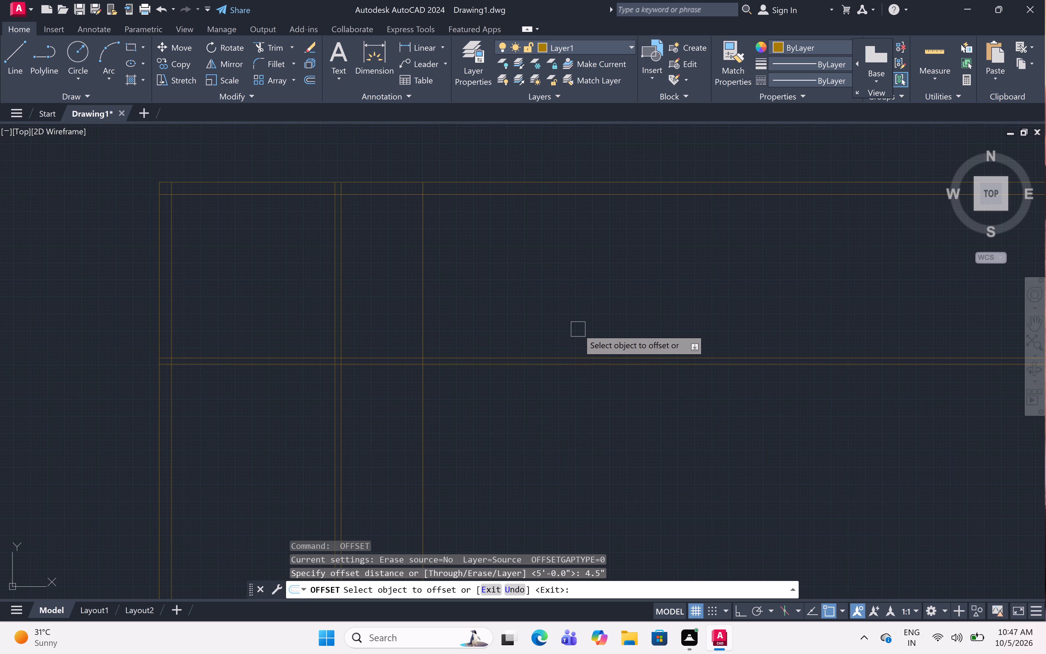
{"action": "left_click", "coordinate": [422, 307]}
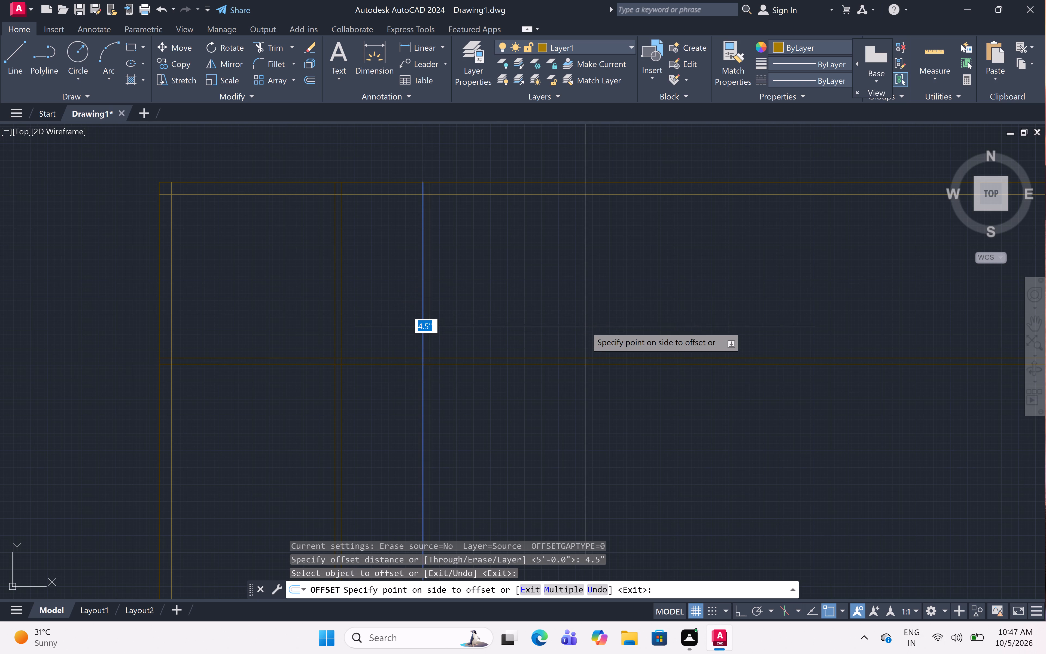
{"action": "left_click", "coordinate": [585, 326]}
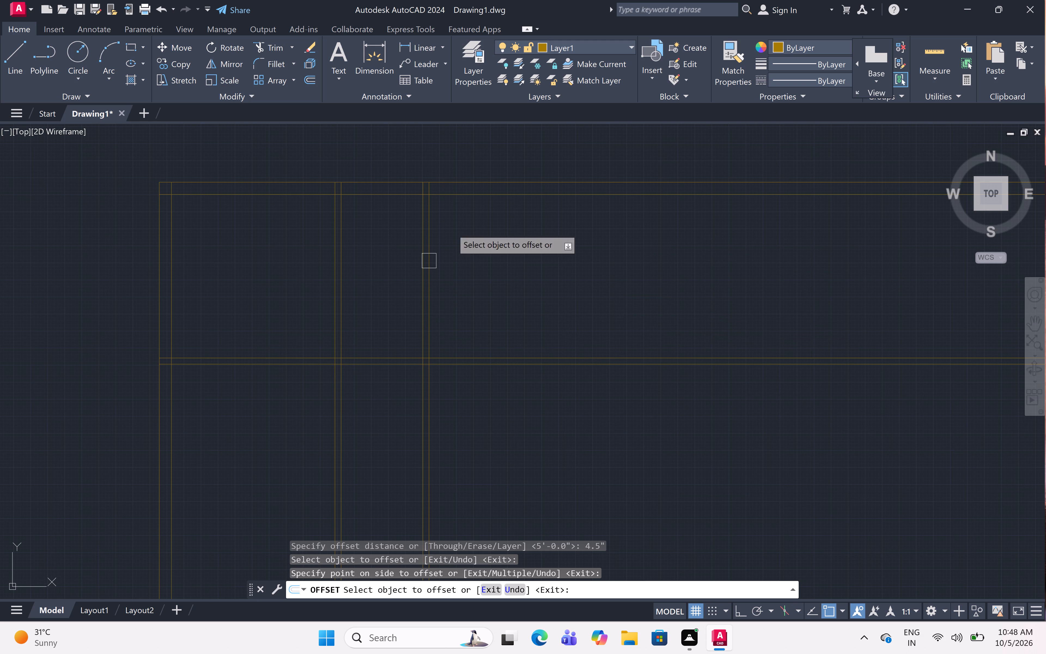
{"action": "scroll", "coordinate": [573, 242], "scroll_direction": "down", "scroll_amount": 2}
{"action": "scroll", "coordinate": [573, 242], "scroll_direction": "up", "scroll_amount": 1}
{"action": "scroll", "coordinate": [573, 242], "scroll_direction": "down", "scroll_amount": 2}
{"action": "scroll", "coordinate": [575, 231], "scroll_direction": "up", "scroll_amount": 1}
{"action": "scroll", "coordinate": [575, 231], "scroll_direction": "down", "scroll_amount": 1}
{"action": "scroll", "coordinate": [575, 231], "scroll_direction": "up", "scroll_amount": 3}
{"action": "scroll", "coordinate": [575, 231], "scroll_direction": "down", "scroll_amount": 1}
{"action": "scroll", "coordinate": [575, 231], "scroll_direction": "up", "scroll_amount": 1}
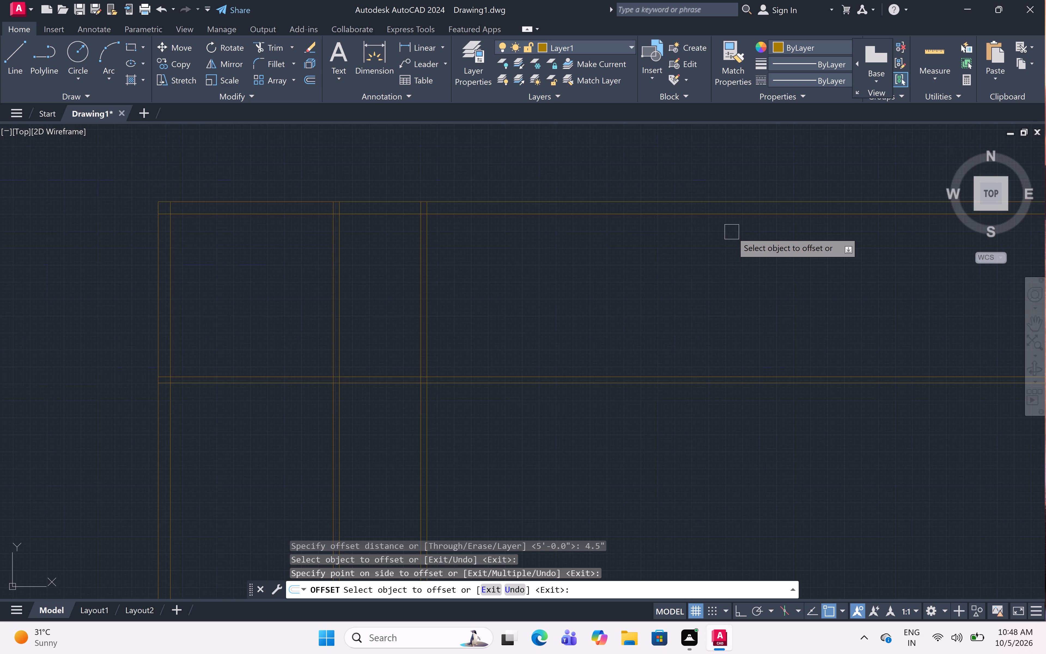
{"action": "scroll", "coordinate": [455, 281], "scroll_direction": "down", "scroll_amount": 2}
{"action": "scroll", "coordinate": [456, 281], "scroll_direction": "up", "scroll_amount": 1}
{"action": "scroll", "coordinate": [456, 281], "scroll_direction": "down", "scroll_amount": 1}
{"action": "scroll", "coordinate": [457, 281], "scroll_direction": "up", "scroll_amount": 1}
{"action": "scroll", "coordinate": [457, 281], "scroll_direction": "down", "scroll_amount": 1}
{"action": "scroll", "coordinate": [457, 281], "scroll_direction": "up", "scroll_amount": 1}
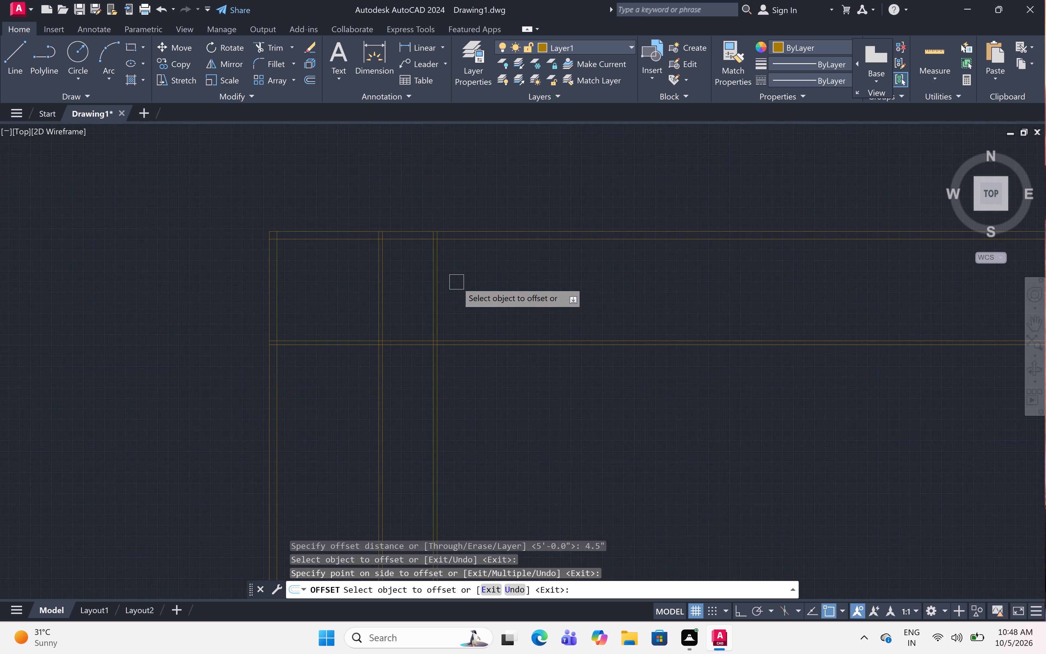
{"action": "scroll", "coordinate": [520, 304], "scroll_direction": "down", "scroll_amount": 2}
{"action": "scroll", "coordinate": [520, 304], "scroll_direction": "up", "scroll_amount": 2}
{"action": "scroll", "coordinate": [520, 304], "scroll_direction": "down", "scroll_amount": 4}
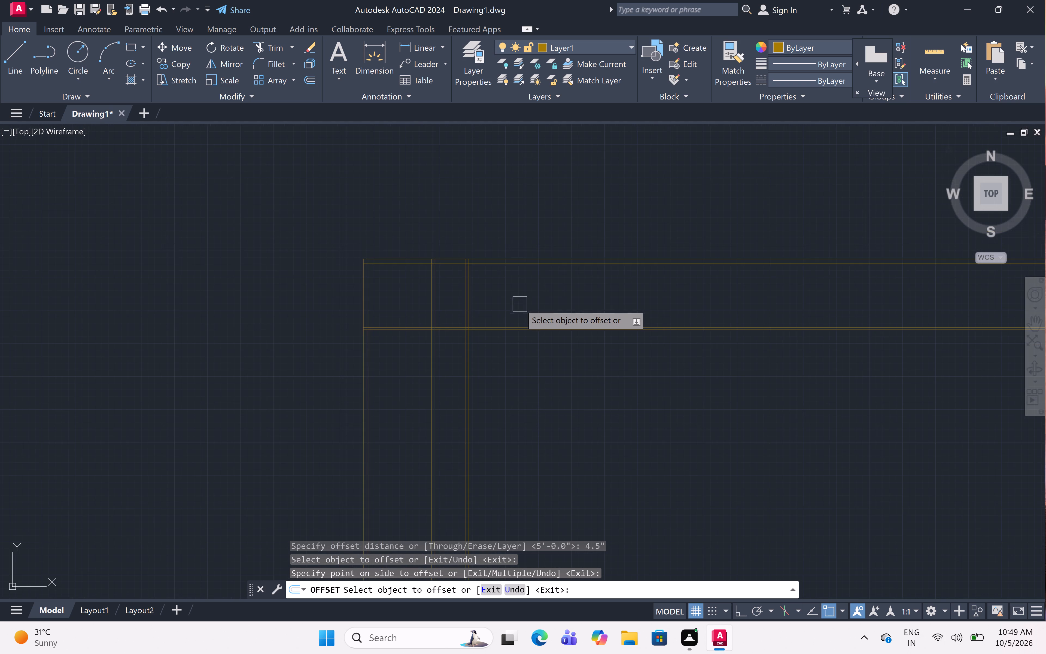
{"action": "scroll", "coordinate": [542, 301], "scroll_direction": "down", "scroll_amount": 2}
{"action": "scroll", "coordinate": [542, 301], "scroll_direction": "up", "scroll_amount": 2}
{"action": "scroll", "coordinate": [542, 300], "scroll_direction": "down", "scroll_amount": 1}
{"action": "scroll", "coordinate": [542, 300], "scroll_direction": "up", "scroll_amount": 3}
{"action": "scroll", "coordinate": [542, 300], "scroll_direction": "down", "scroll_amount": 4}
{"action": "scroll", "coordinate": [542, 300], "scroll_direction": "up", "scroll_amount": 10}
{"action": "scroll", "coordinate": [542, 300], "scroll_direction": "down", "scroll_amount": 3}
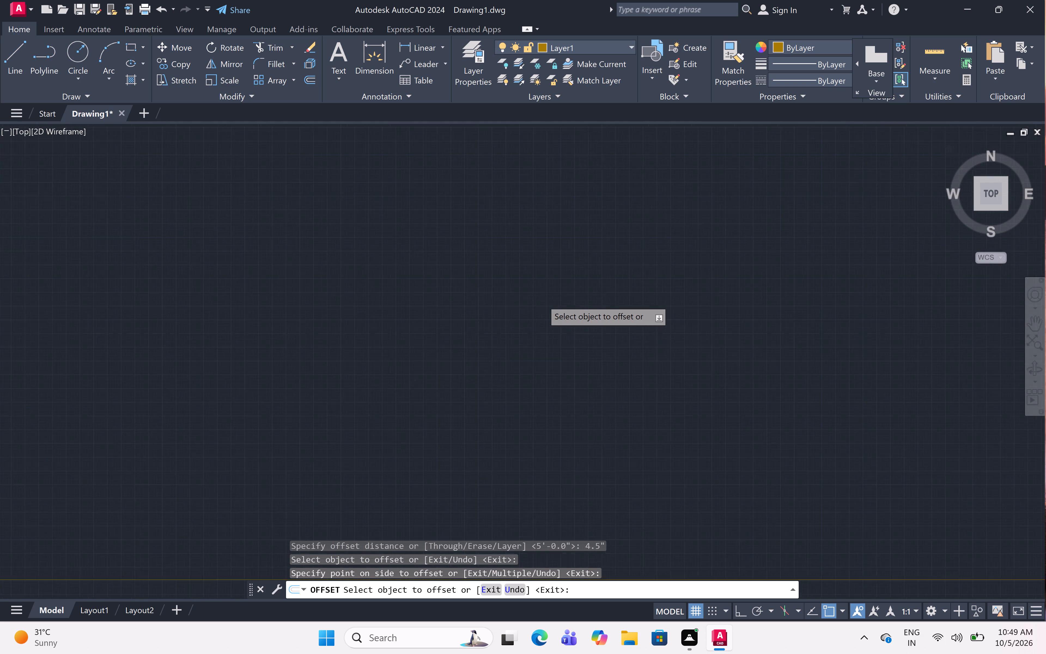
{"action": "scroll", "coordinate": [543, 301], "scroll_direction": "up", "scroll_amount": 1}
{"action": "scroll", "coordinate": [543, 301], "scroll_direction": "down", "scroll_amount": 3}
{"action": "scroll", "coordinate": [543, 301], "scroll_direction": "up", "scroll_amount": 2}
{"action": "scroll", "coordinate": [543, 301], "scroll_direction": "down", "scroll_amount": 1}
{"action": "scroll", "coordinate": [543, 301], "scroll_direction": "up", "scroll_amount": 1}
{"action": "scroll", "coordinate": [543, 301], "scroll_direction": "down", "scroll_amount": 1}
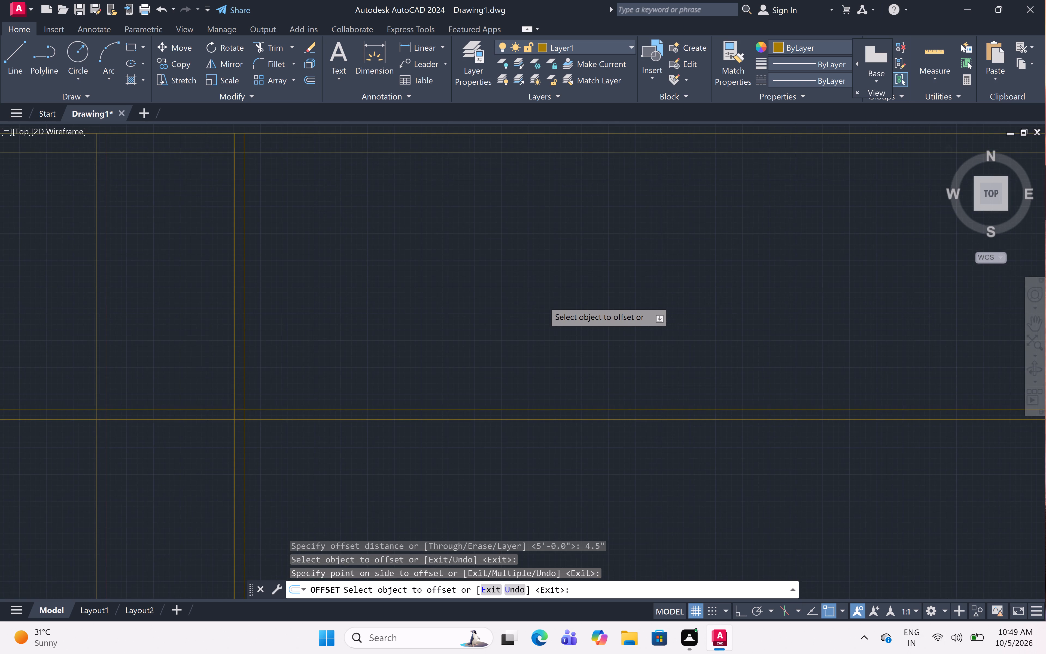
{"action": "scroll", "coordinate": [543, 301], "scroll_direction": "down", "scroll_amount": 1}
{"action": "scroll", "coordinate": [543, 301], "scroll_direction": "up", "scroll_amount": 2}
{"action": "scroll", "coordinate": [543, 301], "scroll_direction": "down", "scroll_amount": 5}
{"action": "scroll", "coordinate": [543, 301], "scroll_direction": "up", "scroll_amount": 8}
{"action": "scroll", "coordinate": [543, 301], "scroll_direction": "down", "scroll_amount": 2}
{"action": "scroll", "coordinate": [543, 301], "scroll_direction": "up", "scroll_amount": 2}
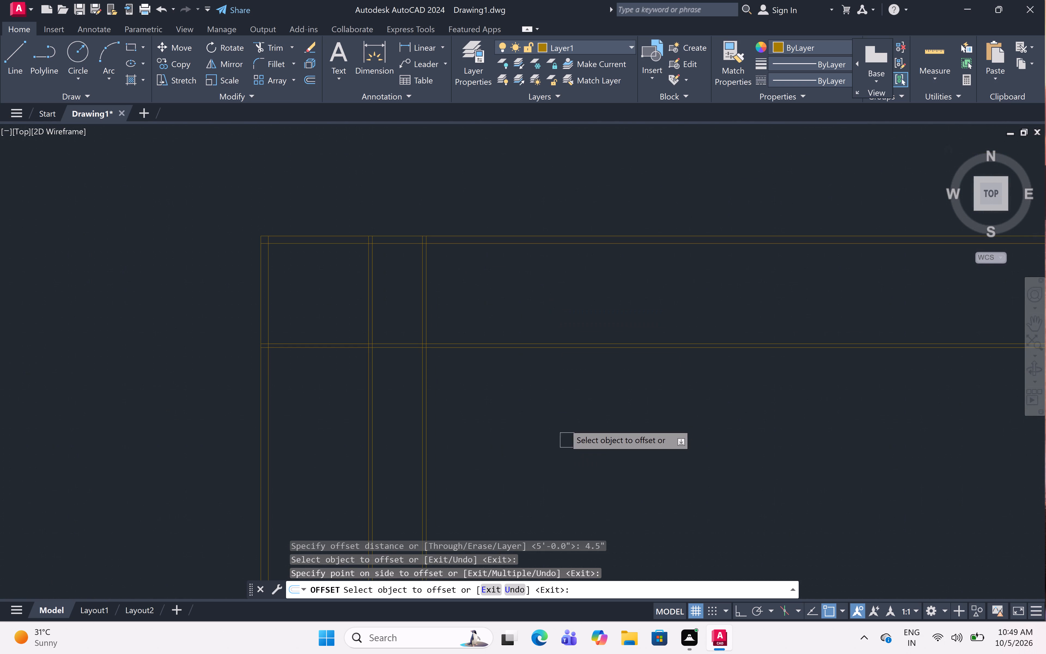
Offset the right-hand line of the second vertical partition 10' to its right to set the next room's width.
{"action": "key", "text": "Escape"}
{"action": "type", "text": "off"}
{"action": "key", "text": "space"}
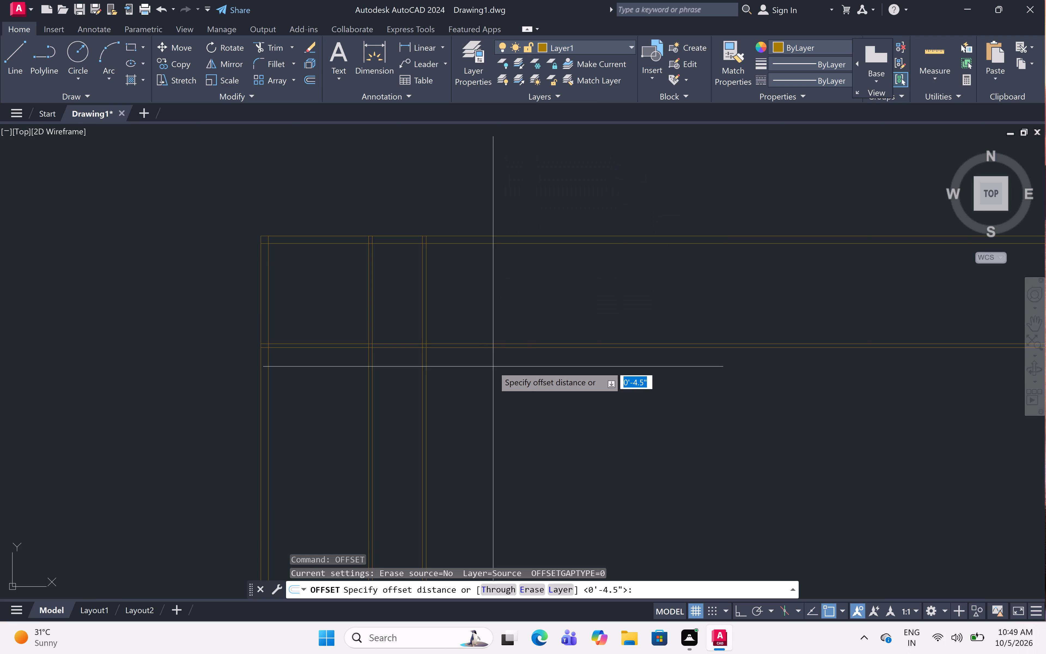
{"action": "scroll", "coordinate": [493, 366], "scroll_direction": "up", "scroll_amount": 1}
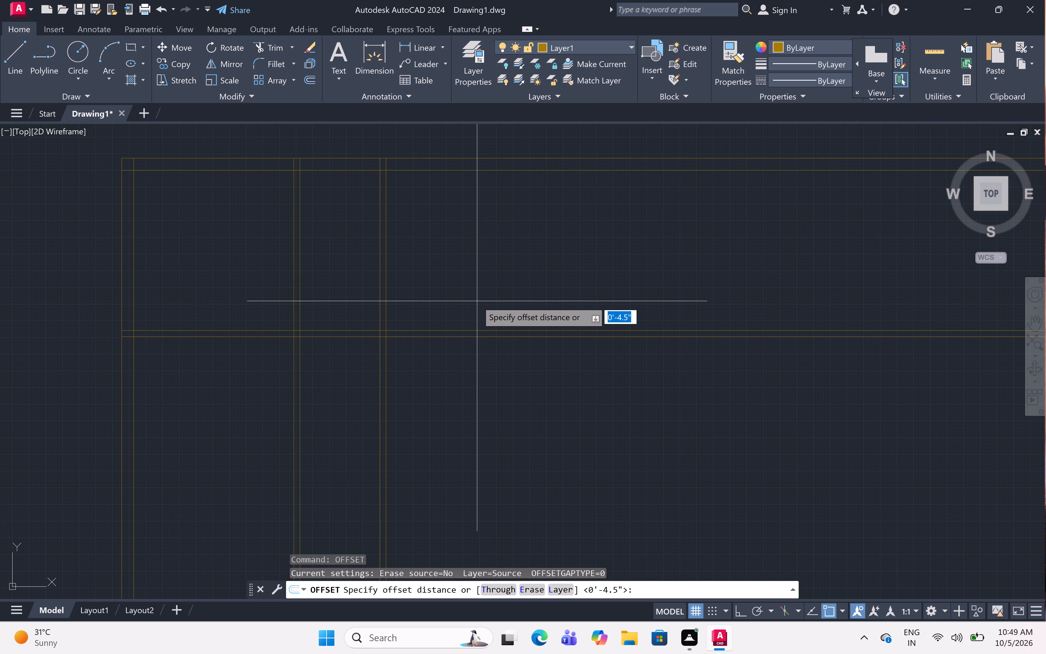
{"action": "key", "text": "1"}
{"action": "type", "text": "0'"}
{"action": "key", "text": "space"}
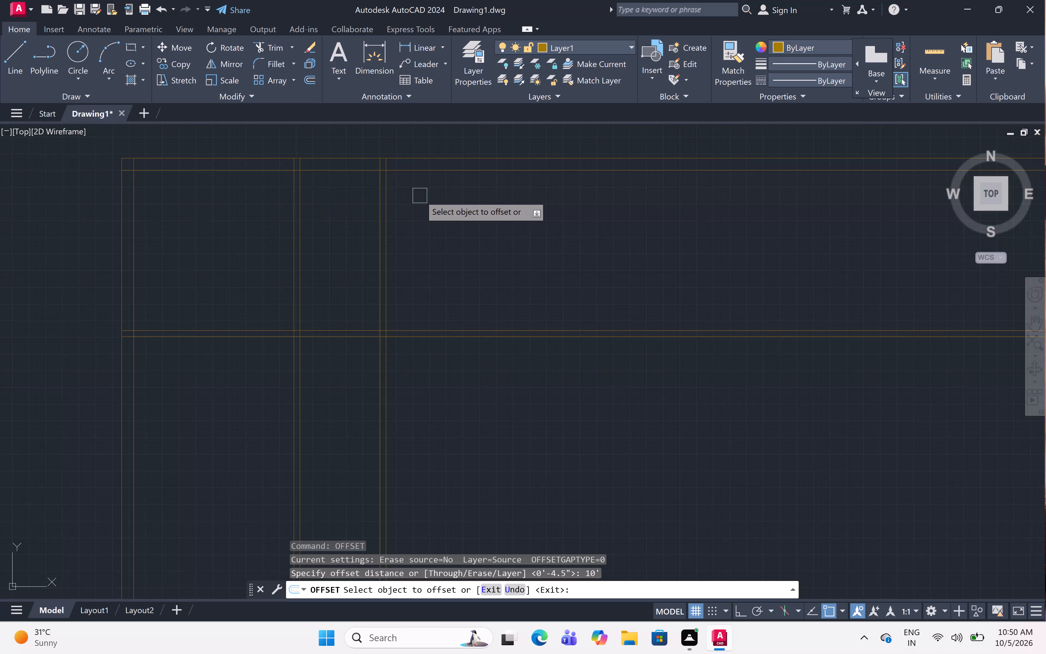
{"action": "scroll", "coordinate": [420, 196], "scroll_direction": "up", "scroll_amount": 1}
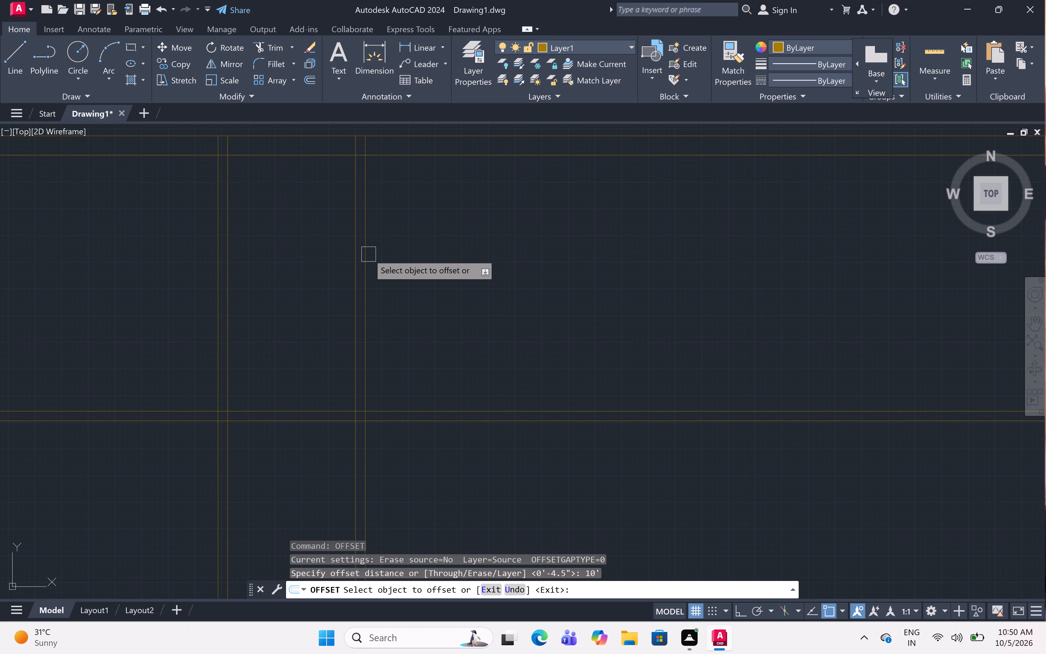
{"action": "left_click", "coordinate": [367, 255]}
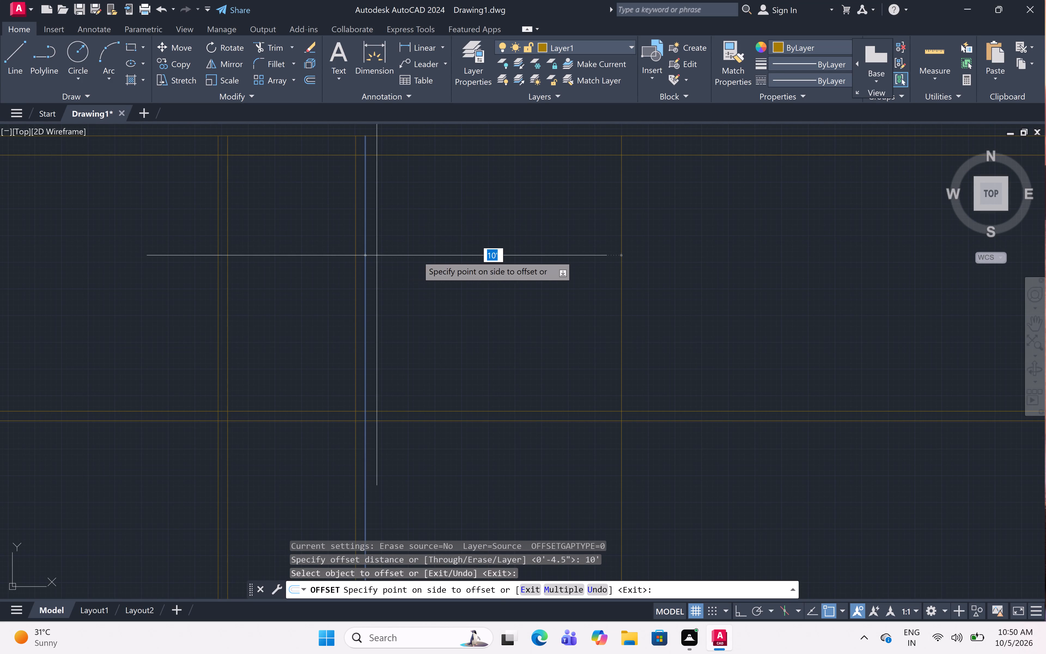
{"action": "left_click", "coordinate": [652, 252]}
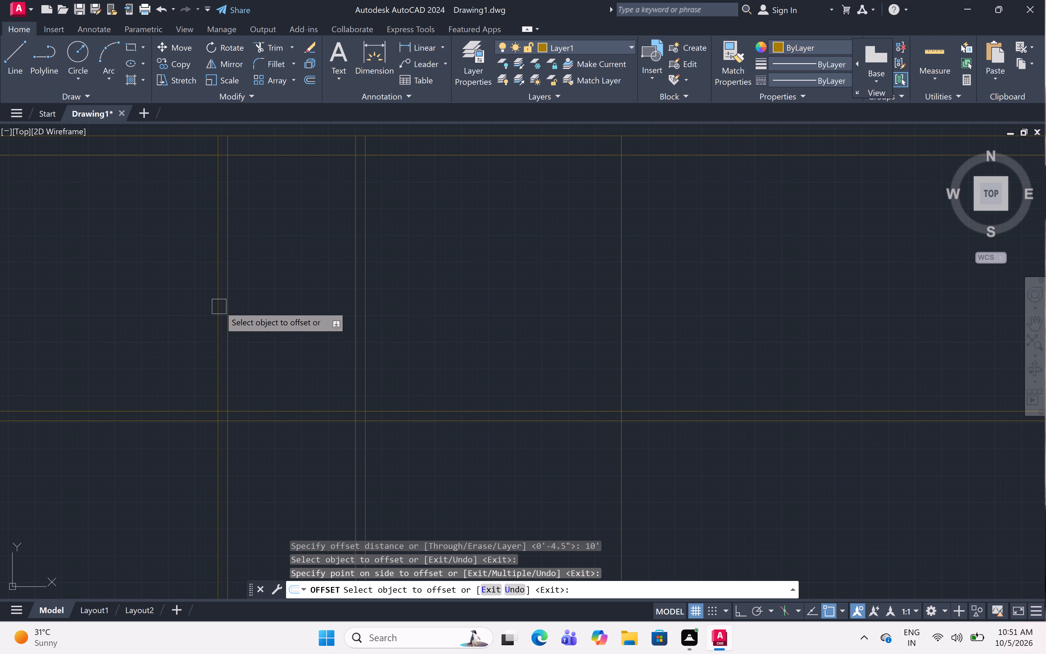
Trim away the vertical partition and room lines above and below the horizontal partition, plus the horizontal partition's leftmost segment inside the room.
{"action": "scroll", "coordinate": [220, 306], "scroll_direction": "down", "scroll_amount": 3}
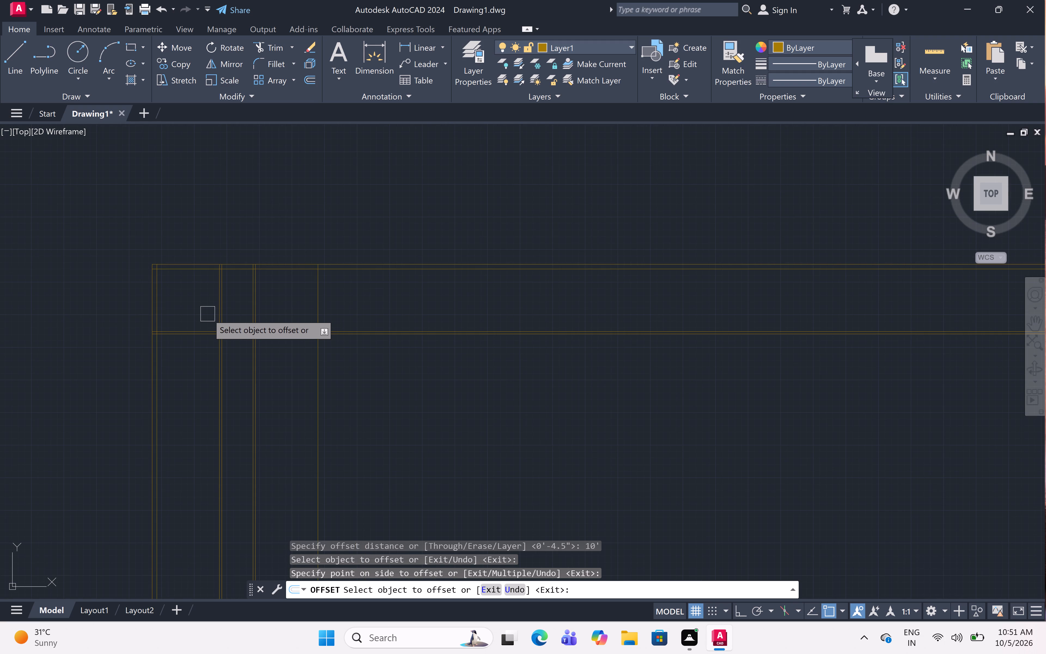
{"action": "key", "text": "Escape"}
{"action": "type", "text": "tr"}
{"action": "key", "text": "space"}
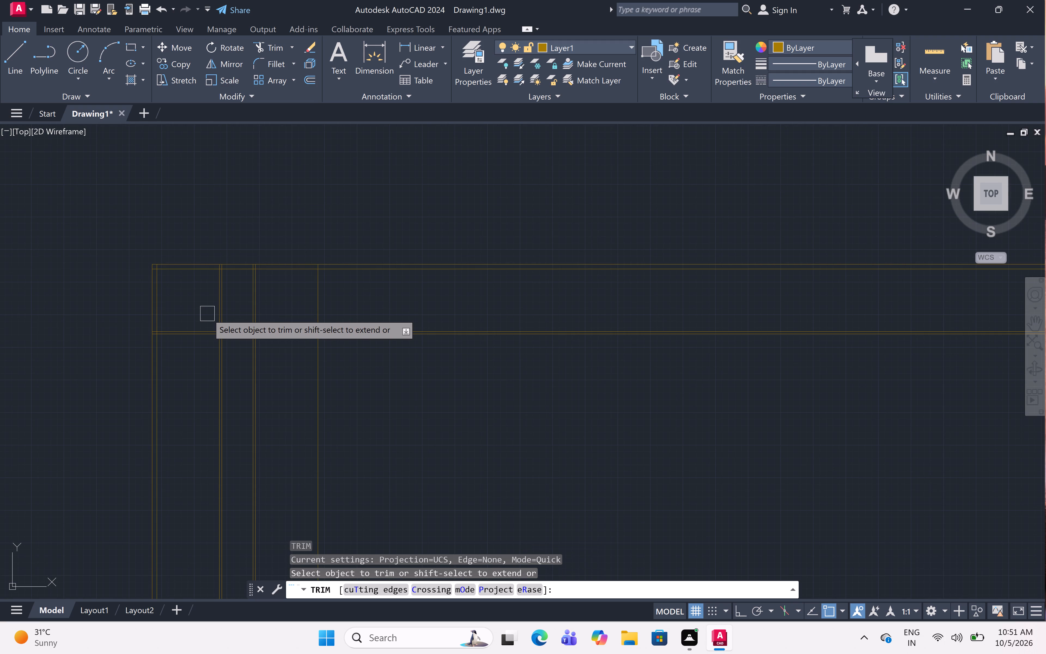
{"action": "left_click_drag", "start_coordinate": [207, 314], "coordinate": [214, 313]}
{"action": "left_click", "coordinate": [343, 312]}
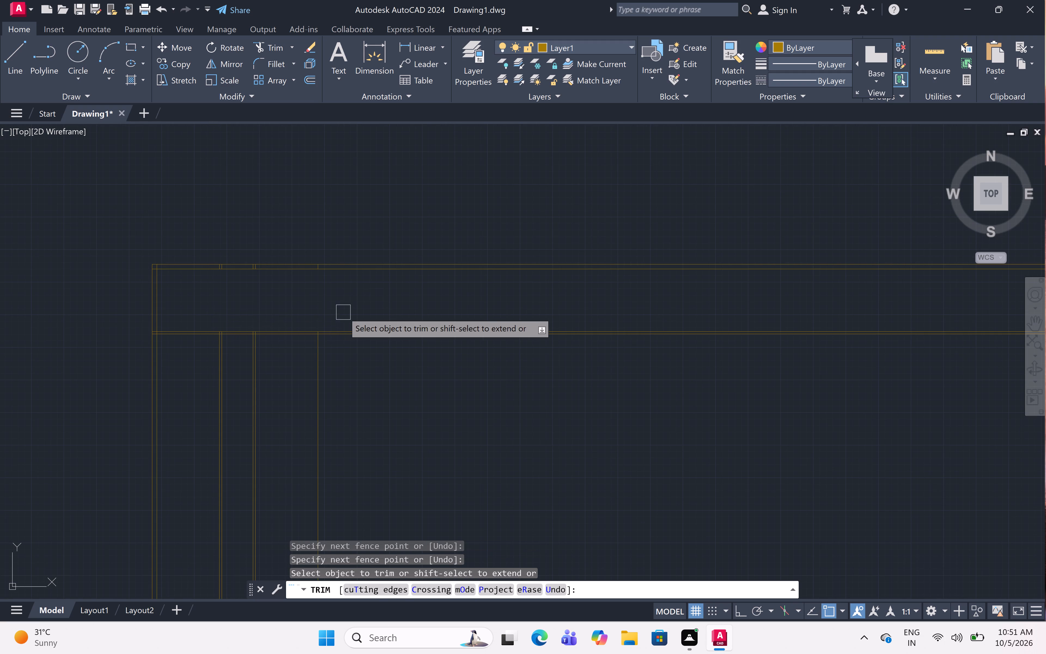
{"action": "left_click", "coordinate": [196, 320]}
{"action": "left_click", "coordinate": [197, 376]}
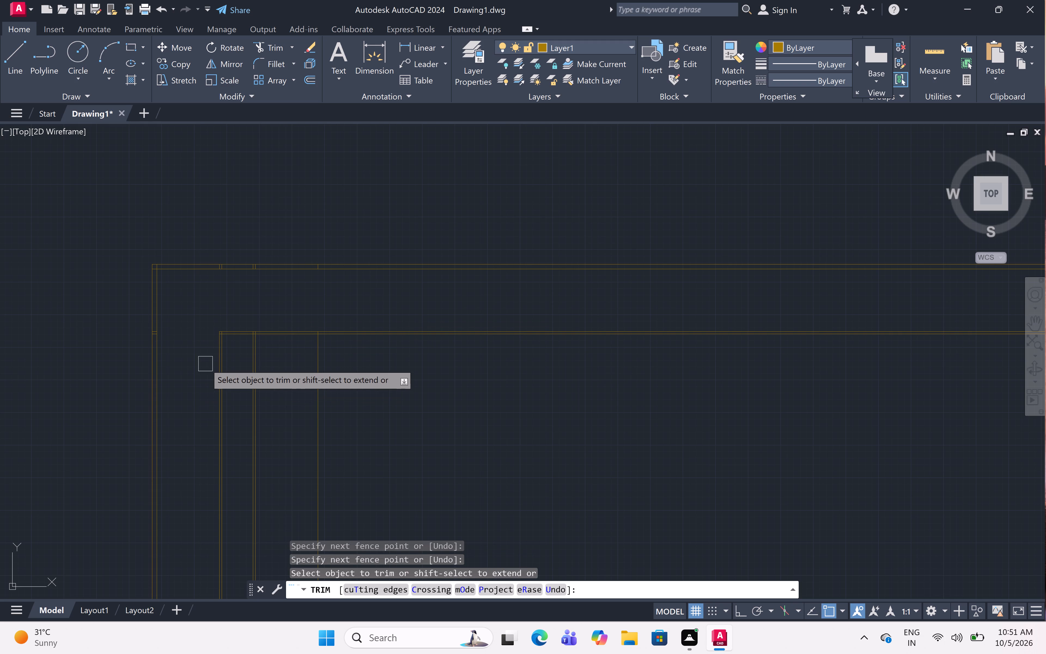
{"action": "left_click_drag", "start_coordinate": [205, 364], "coordinate": [211, 364]}
{"action": "left_click_drag", "start_coordinate": [451, 365], "coordinate": [401, 362]}
Trim away the remaining horizontal partition lines between the former vertical partitions and out to the far right.
{"action": "left_click", "coordinate": [227, 343]}
{"action": "left_click", "coordinate": [280, 318]}
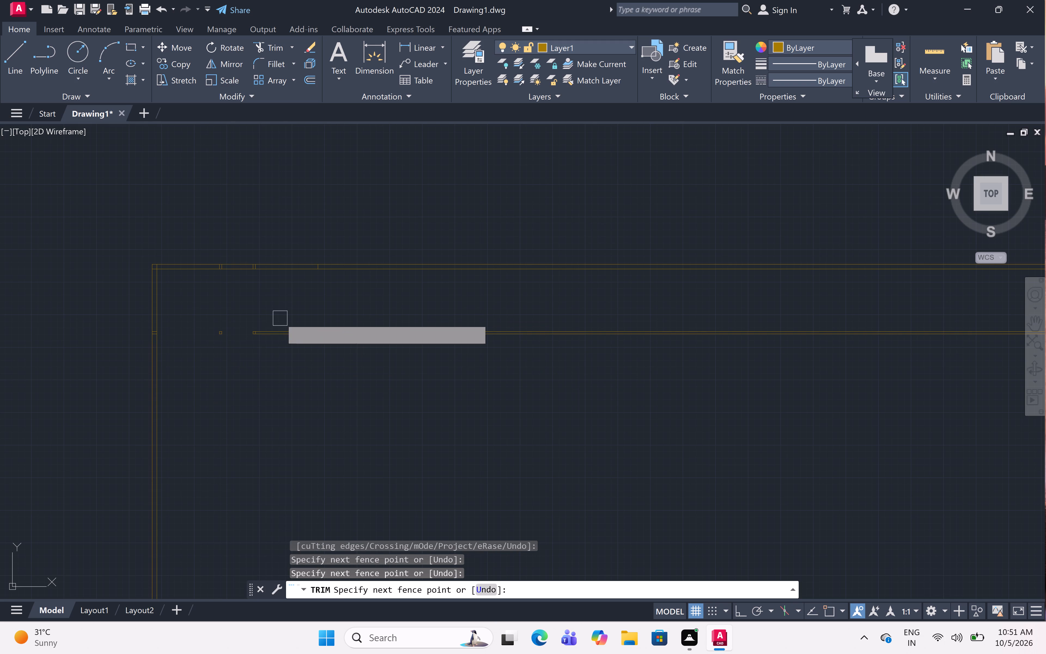
{"action": "left_click_drag", "start_coordinate": [262, 341], "coordinate": [274, 339]}
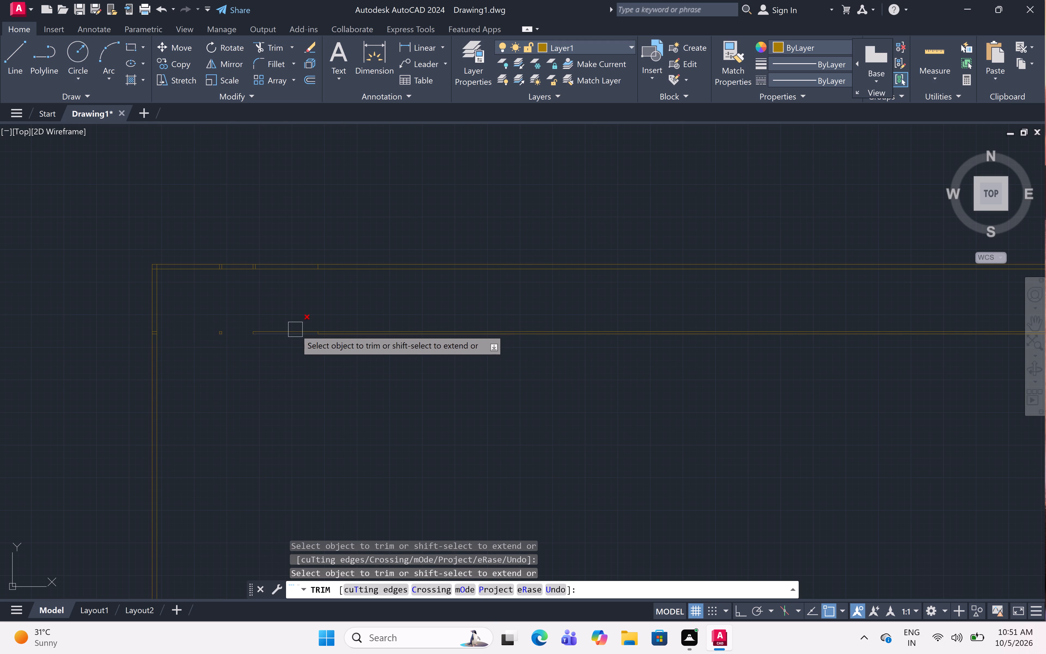
{"action": "left_click", "coordinate": [295, 329]}
{"action": "left_click", "coordinate": [296, 329]}
{"action": "left_click", "coordinate": [334, 330]}
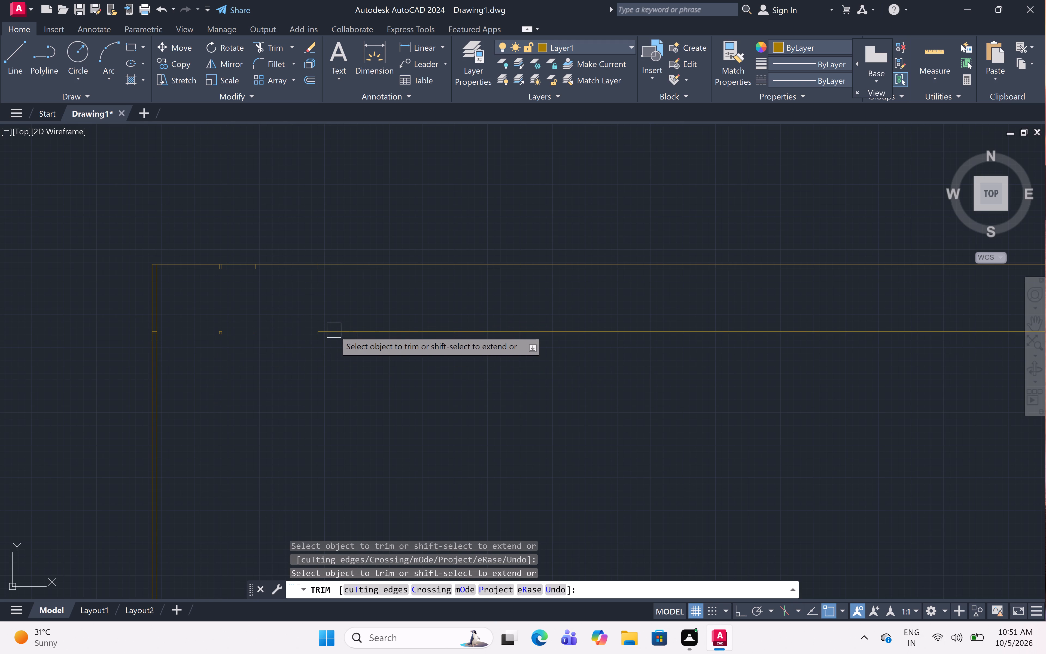
{"action": "left_click", "coordinate": [334, 325]}
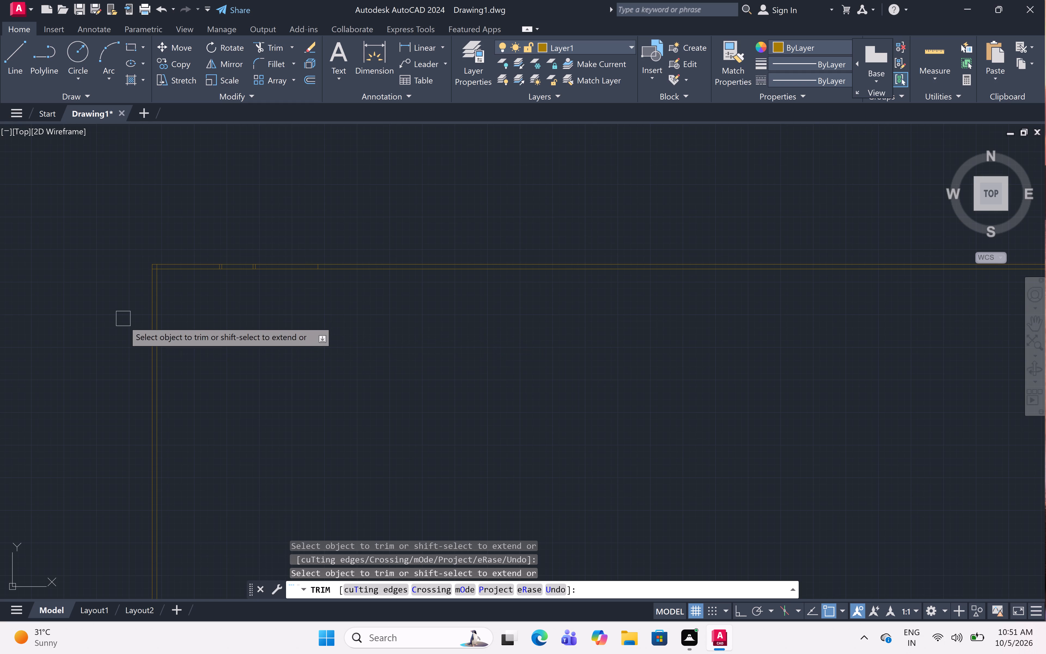
Trim the two short horizontal partition stubs crossing the left outer wall.
{"action": "scroll", "coordinate": [141, 329], "scroll_direction": "up", "scroll_amount": 2}
{"action": "scroll", "coordinate": [141, 329], "scroll_direction": "down", "scroll_amount": 3}
{"action": "scroll", "coordinate": [141, 329], "scroll_direction": "up", "scroll_amount": 1}
{"action": "scroll", "coordinate": [141, 329], "scroll_direction": "down", "scroll_amount": 2}
{"action": "scroll", "coordinate": [141, 329], "scroll_direction": "up", "scroll_amount": 2}
{"action": "scroll", "coordinate": [153, 338], "scroll_direction": "down", "scroll_amount": 2}
{"action": "scroll", "coordinate": [153, 338], "scroll_direction": "up", "scroll_amount": 2}
{"action": "scroll", "coordinate": [153, 338], "scroll_direction": "down", "scroll_amount": 2}
{"action": "scroll", "coordinate": [153, 338], "scroll_direction": "up", "scroll_amount": 4}
{"action": "scroll", "coordinate": [153, 338], "scroll_direction": "down", "scroll_amount": 2}
{"action": "scroll", "coordinate": [153, 338], "scroll_direction": "up", "scroll_amount": 2}
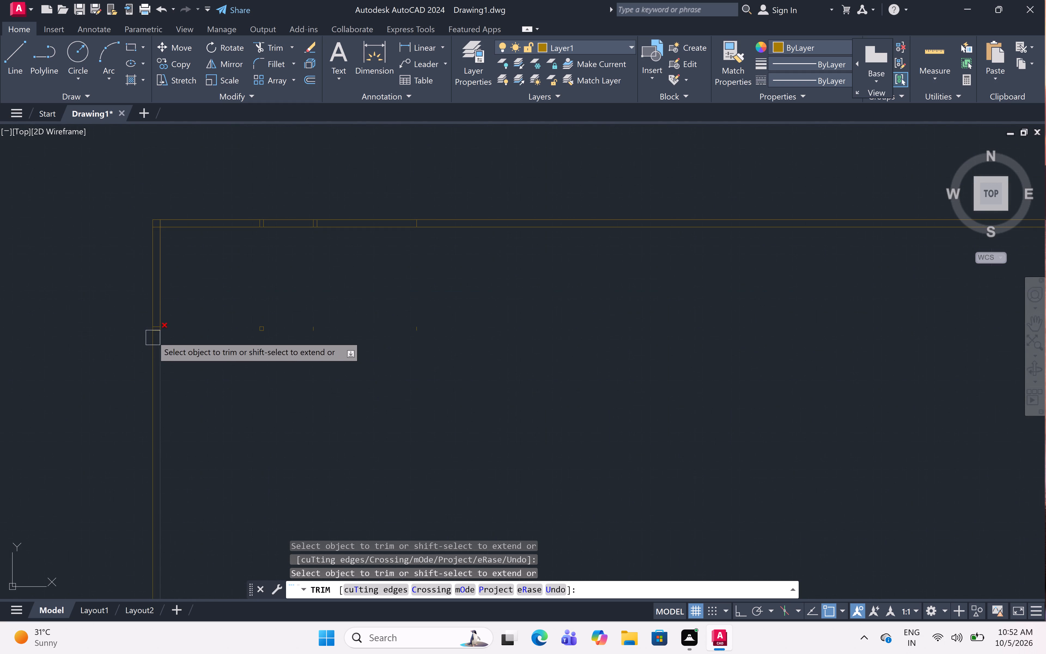
{"action": "scroll", "coordinate": [148, 317], "scroll_direction": "up", "scroll_amount": 4}
{"action": "scroll", "coordinate": [148, 317], "scroll_direction": "down", "scroll_amount": 2}
{"action": "scroll", "coordinate": [148, 317], "scroll_direction": "up", "scroll_amount": 1}
{"action": "scroll", "coordinate": [148, 317], "scroll_direction": "down", "scroll_amount": 3}
{"action": "scroll", "coordinate": [148, 317], "scroll_direction": "up", "scroll_amount": 6}
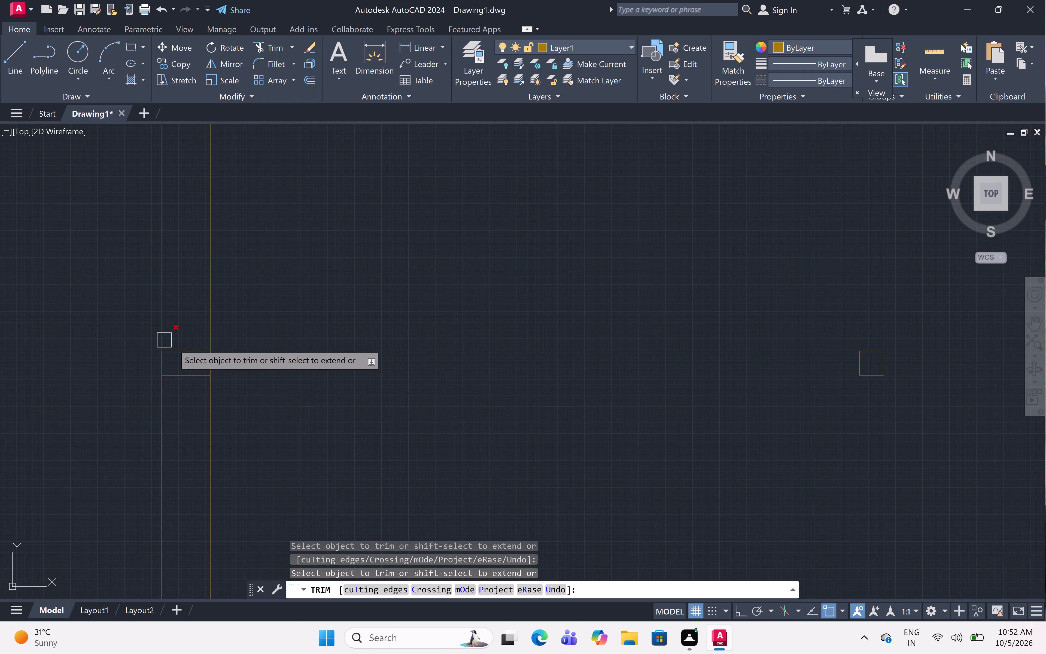
{"action": "left_click", "coordinate": [189, 347]}
{"action": "left_click", "coordinate": [188, 378]}
Remove all four sides of the small square left where the first vertical partition crossed the horizontal one.
{"action": "scroll", "coordinate": [188, 372], "scroll_direction": "down", "scroll_amount": 1}
{"action": "scroll", "coordinate": [188, 372], "scroll_direction": "up", "scroll_amount": 4}
{"action": "scroll", "coordinate": [188, 372], "scroll_direction": "down", "scroll_amount": 1}
{"action": "scroll", "coordinate": [188, 372], "scroll_direction": "up", "scroll_amount": 8}
{"action": "scroll", "coordinate": [188, 372], "scroll_direction": "down", "scroll_amount": 1}
{"action": "scroll", "coordinate": [188, 372], "scroll_direction": "up", "scroll_amount": 5}
{"action": "scroll", "coordinate": [188, 372], "scroll_direction": "down", "scroll_amount": 3}
{"action": "scroll", "coordinate": [188, 372], "scroll_direction": "up", "scroll_amount": 2}
{"action": "scroll", "coordinate": [188, 372], "scroll_direction": "down", "scroll_amount": 8}
{"action": "scroll", "coordinate": [188, 372], "scroll_direction": "up", "scroll_amount": 2}
{"action": "scroll", "coordinate": [188, 372], "scroll_direction": "down", "scroll_amount": 6}
{"action": "scroll", "coordinate": [188, 372], "scroll_direction": "up", "scroll_amount": 2}
{"action": "scroll", "coordinate": [188, 372], "scroll_direction": "down", "scroll_amount": 1}
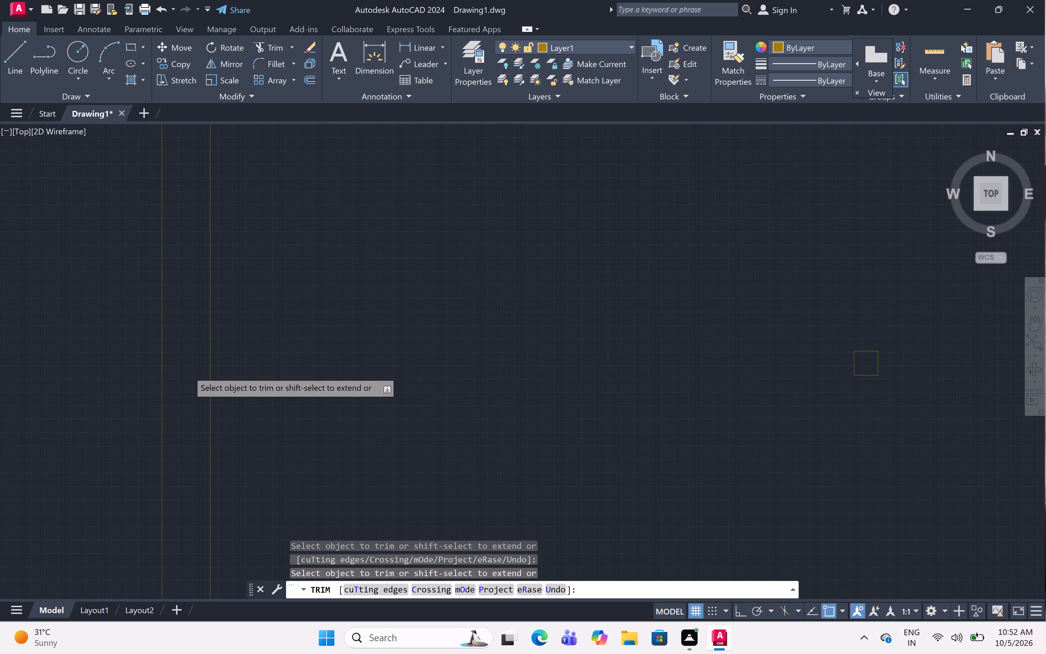
{"action": "scroll", "coordinate": [188, 372], "scroll_direction": "down", "scroll_amount": 2}
{"action": "scroll", "coordinate": [188, 372], "scroll_direction": "up", "scroll_amount": 4}
{"action": "scroll", "coordinate": [188, 372], "scroll_direction": "down", "scroll_amount": 3}
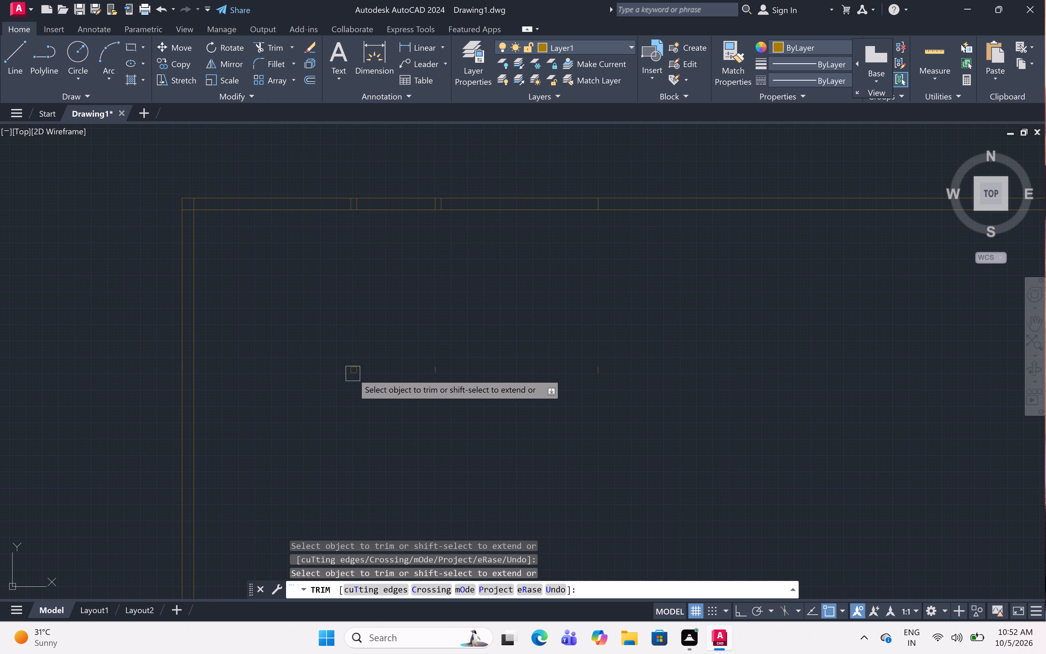
{"action": "scroll", "coordinate": [358, 373], "scroll_direction": "up", "scroll_amount": 3}
{"action": "scroll", "coordinate": [358, 373], "scroll_direction": "down", "scroll_amount": 4}
{"action": "scroll", "coordinate": [358, 373], "scroll_direction": "up", "scroll_amount": 1}
{"action": "scroll", "coordinate": [358, 373], "scroll_direction": "down", "scroll_amount": 8}
{"action": "scroll", "coordinate": [358, 373], "scroll_direction": "up", "scroll_amount": 2}
{"action": "scroll", "coordinate": [358, 373], "scroll_direction": "down", "scroll_amount": 2}
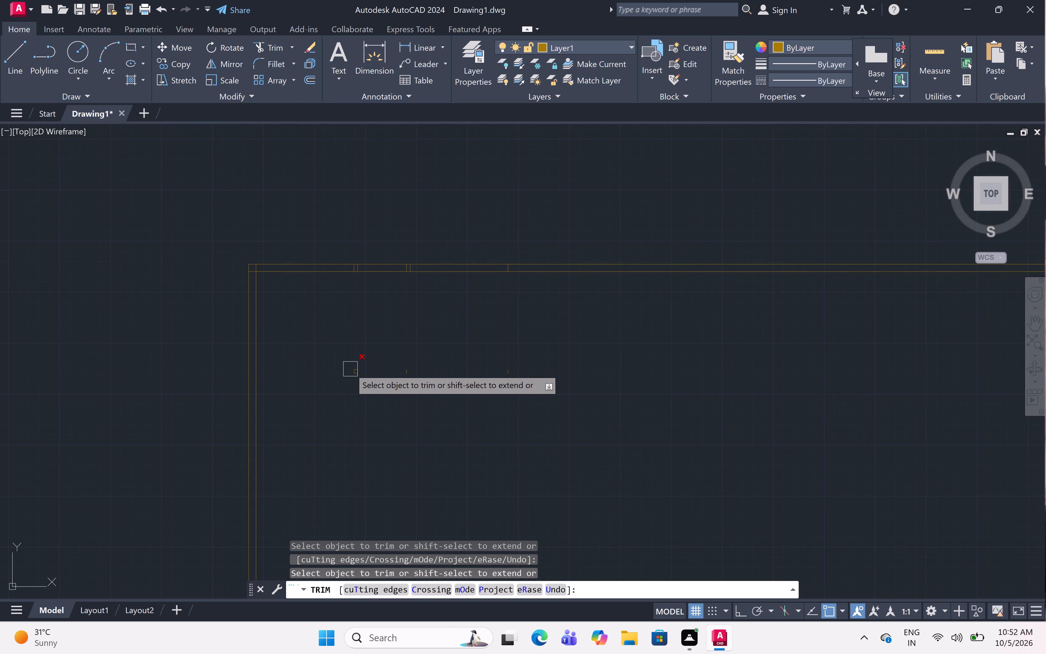
{"action": "scroll", "coordinate": [350, 369], "scroll_direction": "up", "scroll_amount": 5}
{"action": "scroll", "coordinate": [384, 386], "scroll_direction": "up", "scroll_amount": 4}
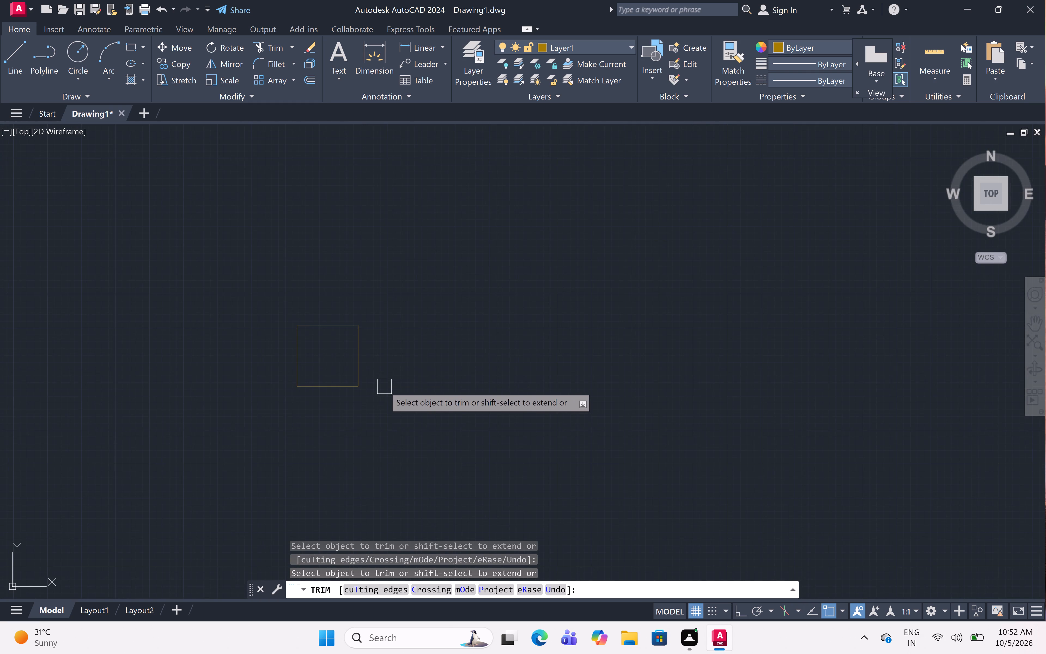
{"action": "left_click", "coordinate": [352, 383]}
{"action": "left_click", "coordinate": [337, 385]}
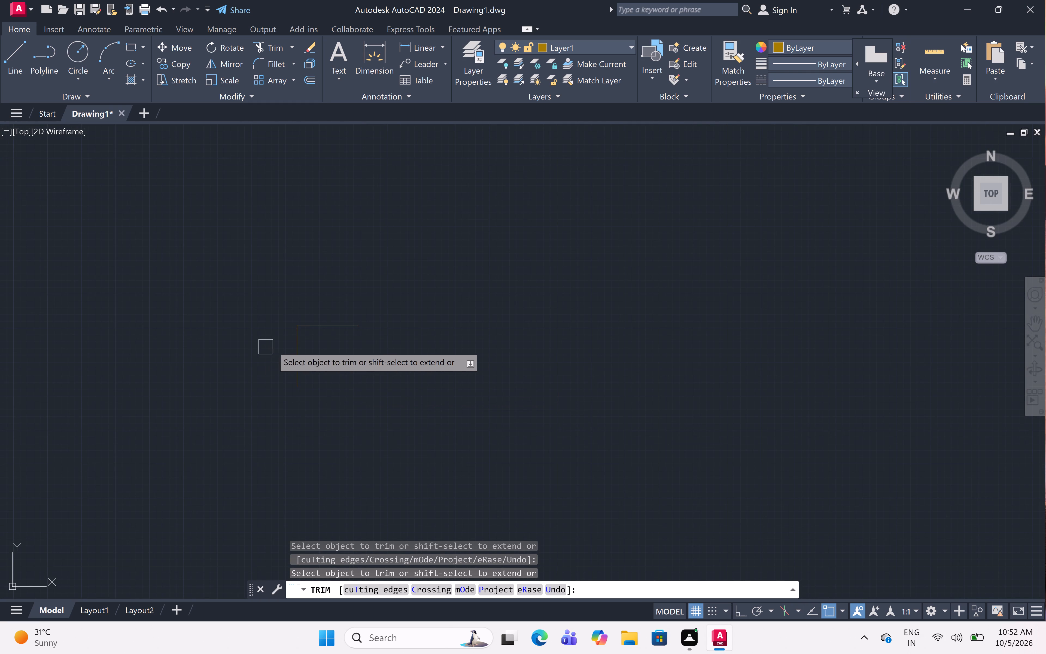
{"action": "left_click", "coordinate": [296, 343]}
{"action": "left_click", "coordinate": [324, 323]}
Remove the two short vertical stubs left along the former horizontal partition, at the second partition and the 10' room line.
{"action": "scroll", "coordinate": [324, 322], "scroll_direction": "down", "scroll_amount": 3}
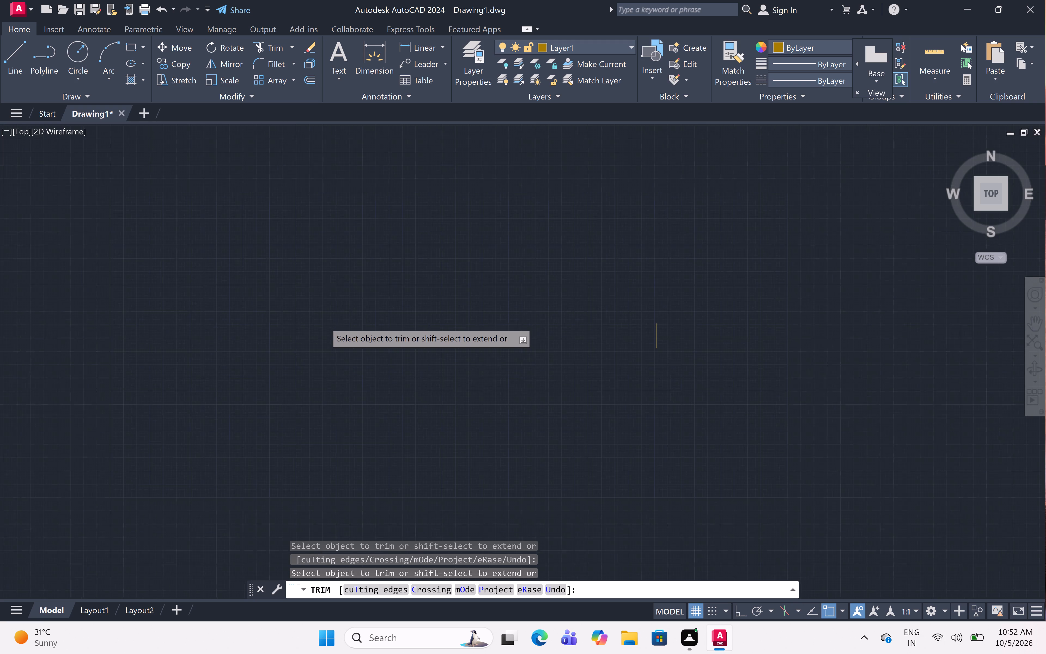
{"action": "scroll", "coordinate": [324, 322], "scroll_direction": "down", "scroll_amount": 2}
{"action": "scroll", "coordinate": [324, 322], "scroll_direction": "up", "scroll_amount": 1}
{"action": "scroll", "coordinate": [324, 322], "scroll_direction": "down", "scroll_amount": 5}
{"action": "scroll", "coordinate": [373, 322], "scroll_direction": "up", "scroll_amount": 8}
{"action": "scroll", "coordinate": [373, 322], "scroll_direction": "down", "scroll_amount": 2}
{"action": "scroll", "coordinate": [373, 322], "scroll_direction": "up", "scroll_amount": 6}
{"action": "scroll", "coordinate": [373, 322], "scroll_direction": "down", "scroll_amount": 3}
{"action": "scroll", "coordinate": [373, 322], "scroll_direction": "up", "scroll_amount": 1}
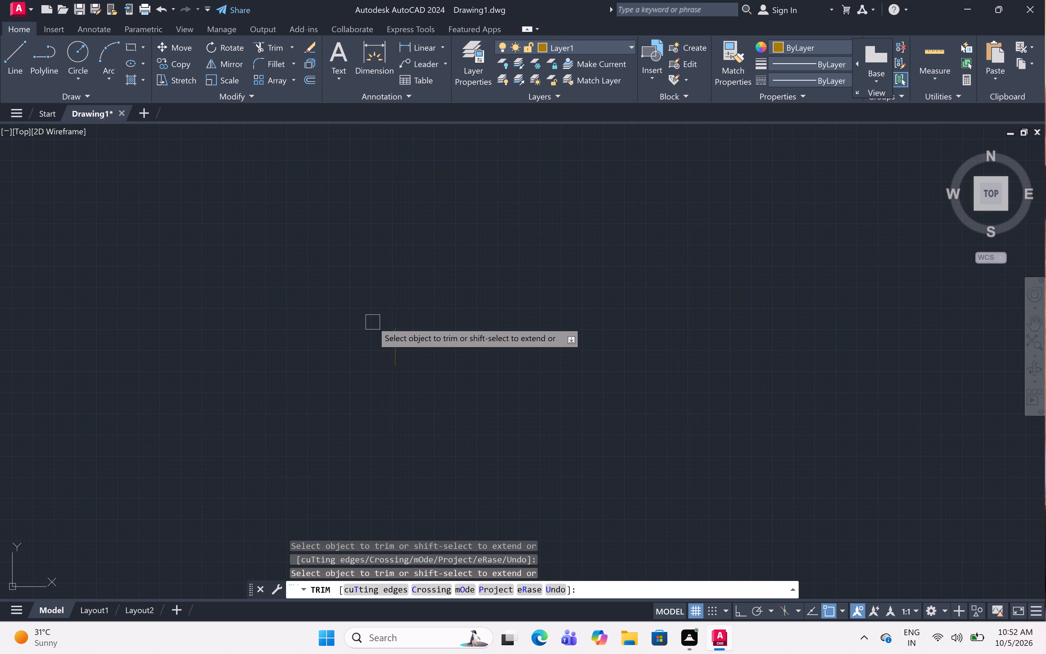
{"action": "left_click", "coordinate": [390, 338]}
{"action": "scroll", "coordinate": [389, 336], "scroll_direction": "up", "scroll_amount": 2}
{"action": "scroll", "coordinate": [389, 336], "scroll_direction": "down", "scroll_amount": 2}
{"action": "scroll", "coordinate": [389, 336], "scroll_direction": "up", "scroll_amount": 1}
{"action": "scroll", "coordinate": [389, 336], "scroll_direction": "down", "scroll_amount": 4}
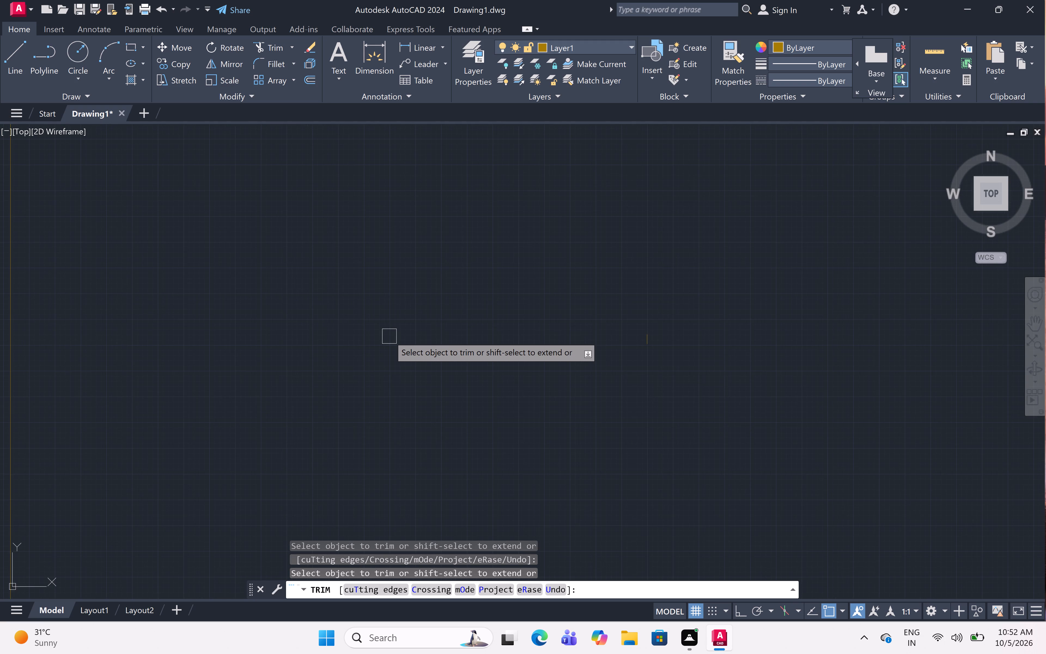
{"action": "scroll", "coordinate": [389, 336], "scroll_direction": "down", "scroll_amount": 2}
{"action": "scroll", "coordinate": [389, 336], "scroll_direction": "up", "scroll_amount": 1}
{"action": "scroll", "coordinate": [389, 336], "scroll_direction": "down", "scroll_amount": 3}
{"action": "scroll", "coordinate": [389, 336], "scroll_direction": "up", "scroll_amount": 1}
{"action": "scroll", "coordinate": [389, 336], "scroll_direction": "down", "scroll_amount": 4}
{"action": "scroll", "coordinate": [389, 336], "scroll_direction": "up", "scroll_amount": 1}
{"action": "scroll", "coordinate": [389, 336], "scroll_direction": "down", "scroll_amount": 1}
{"action": "scroll", "coordinate": [458, 335], "scroll_direction": "up", "scroll_amount": 3}
{"action": "scroll", "coordinate": [458, 335], "scroll_direction": "down", "scroll_amount": 2}
{"action": "scroll", "coordinate": [458, 335], "scroll_direction": "up", "scroll_amount": 3}
{"action": "scroll", "coordinate": [458, 335], "scroll_direction": "down", "scroll_amount": 3}
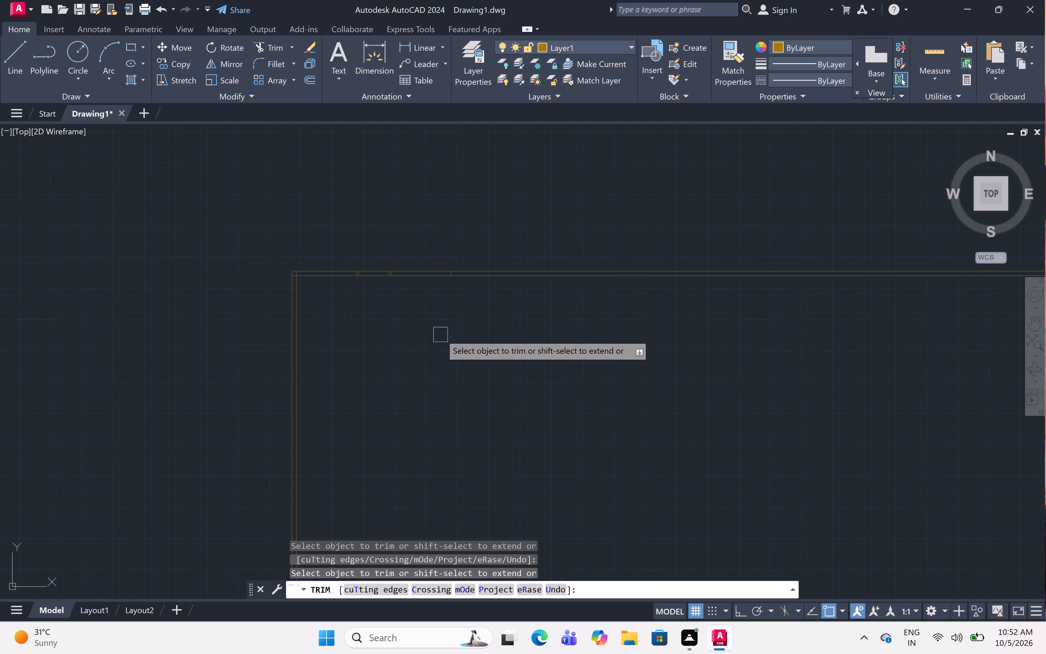
{"action": "scroll", "coordinate": [446, 333], "scroll_direction": "down", "scroll_amount": 7}
{"action": "scroll", "coordinate": [446, 333], "scroll_direction": "up", "scroll_amount": 6}
{"action": "scroll", "coordinate": [446, 333], "scroll_direction": "down", "scroll_amount": 2}
{"action": "scroll", "coordinate": [446, 333], "scroll_direction": "up", "scroll_amount": 4}
{"action": "scroll", "coordinate": [446, 333], "scroll_direction": "down", "scroll_amount": 1}
{"action": "scroll", "coordinate": [446, 333], "scroll_direction": "up", "scroll_amount": 4}
{"action": "scroll", "coordinate": [446, 333], "scroll_direction": "down", "scroll_amount": 1}
{"action": "scroll", "coordinate": [446, 333], "scroll_direction": "up", "scroll_amount": 4}
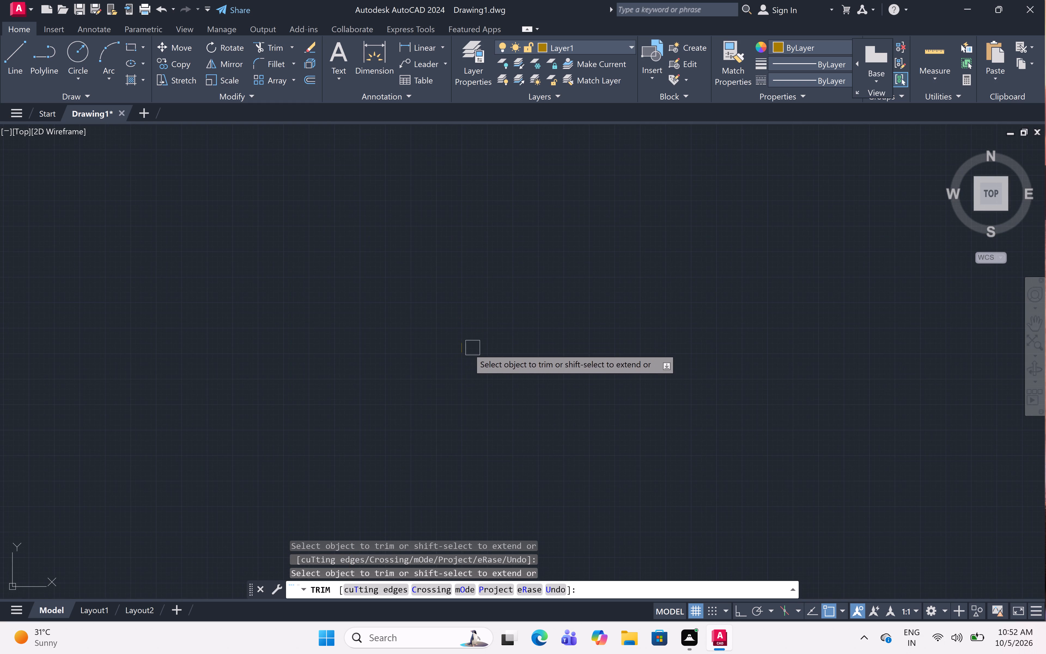
{"action": "left_click", "coordinate": [467, 340]}
Trim all the short vertical partition stubs crossing the top outer wall, leaving only the two outer wall lines.
{"action": "scroll", "coordinate": [467, 322], "scroll_direction": "down", "scroll_amount": 1}
{"action": "scroll", "coordinate": [467, 322], "scroll_direction": "up", "scroll_amount": 1}
{"action": "scroll", "coordinate": [467, 322], "scroll_direction": "down", "scroll_amount": 1}
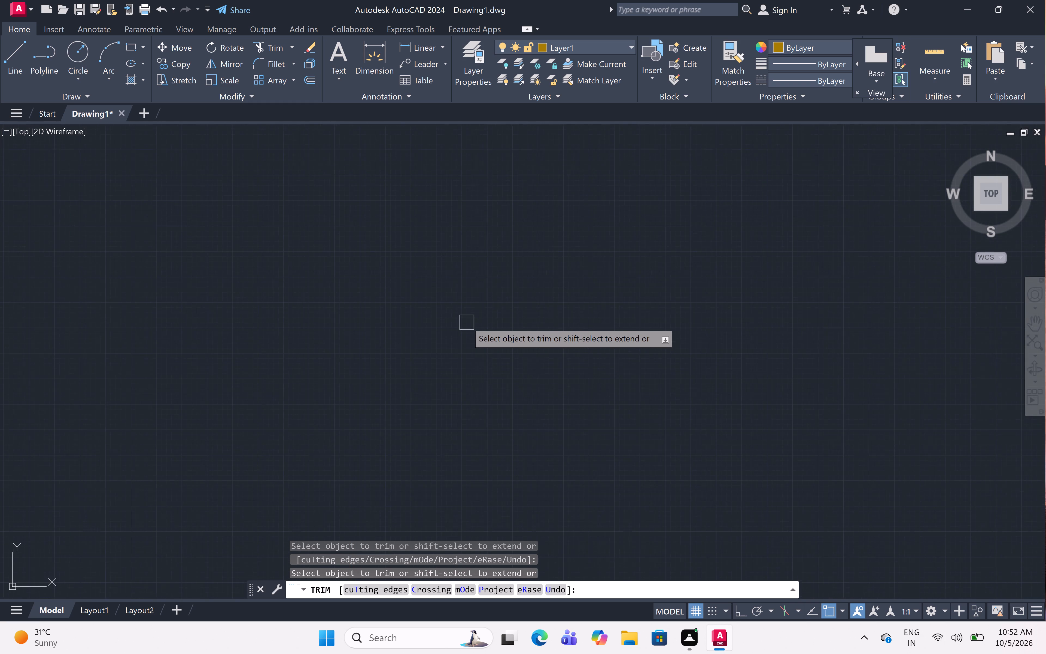
{"action": "scroll", "coordinate": [217, 168], "scroll_direction": "up", "scroll_amount": 2}
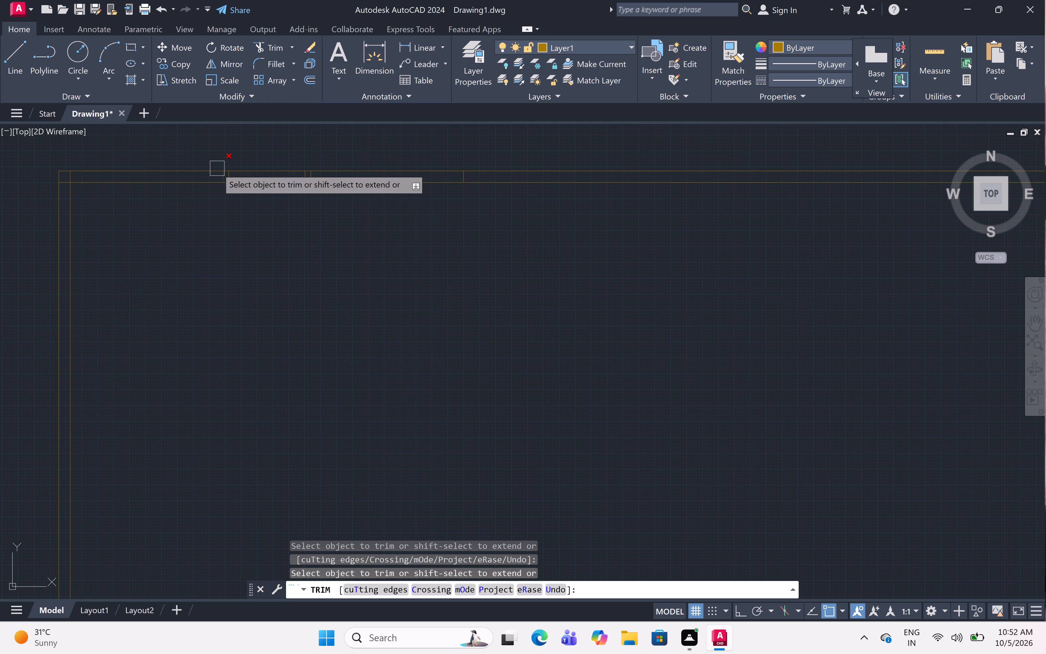
{"action": "left_click_drag", "start_coordinate": [231, 189], "coordinate": [236, 190]}
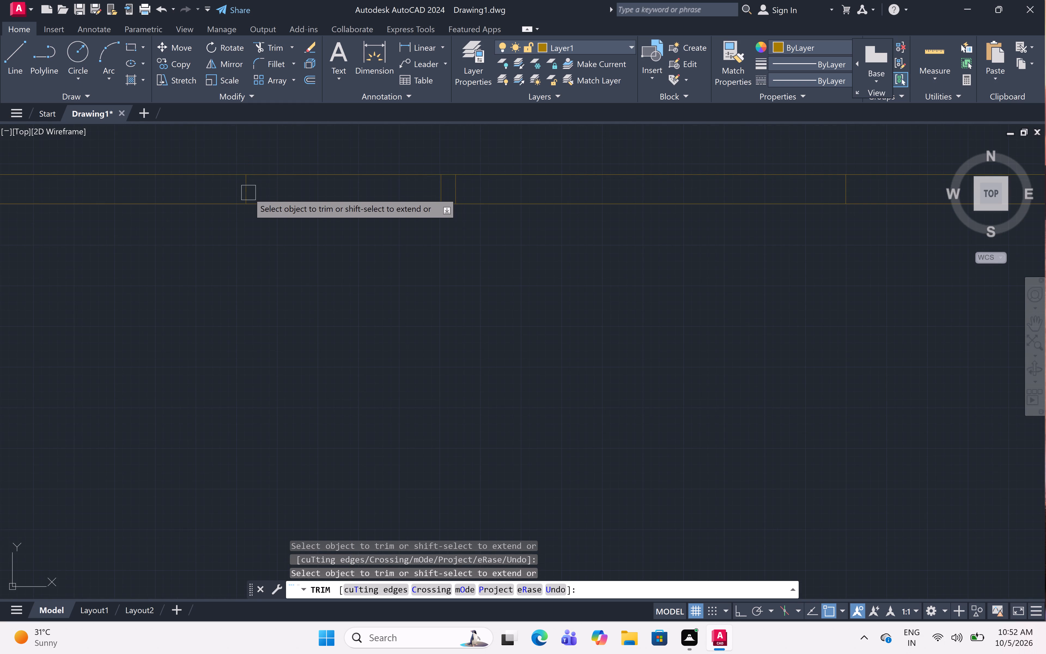
{"action": "left_click", "coordinate": [248, 193]}
{"action": "left_click", "coordinate": [439, 190]}
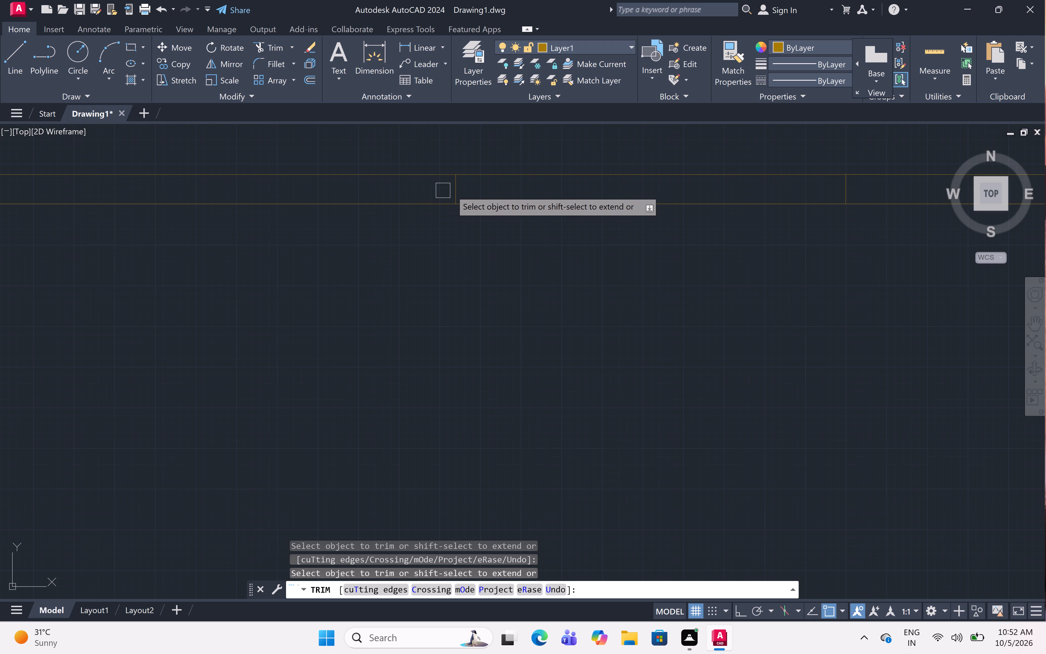
{"action": "left_click", "coordinate": [453, 191]}
{"action": "scroll", "coordinate": [453, 191], "scroll_direction": "down", "scroll_amount": 2}
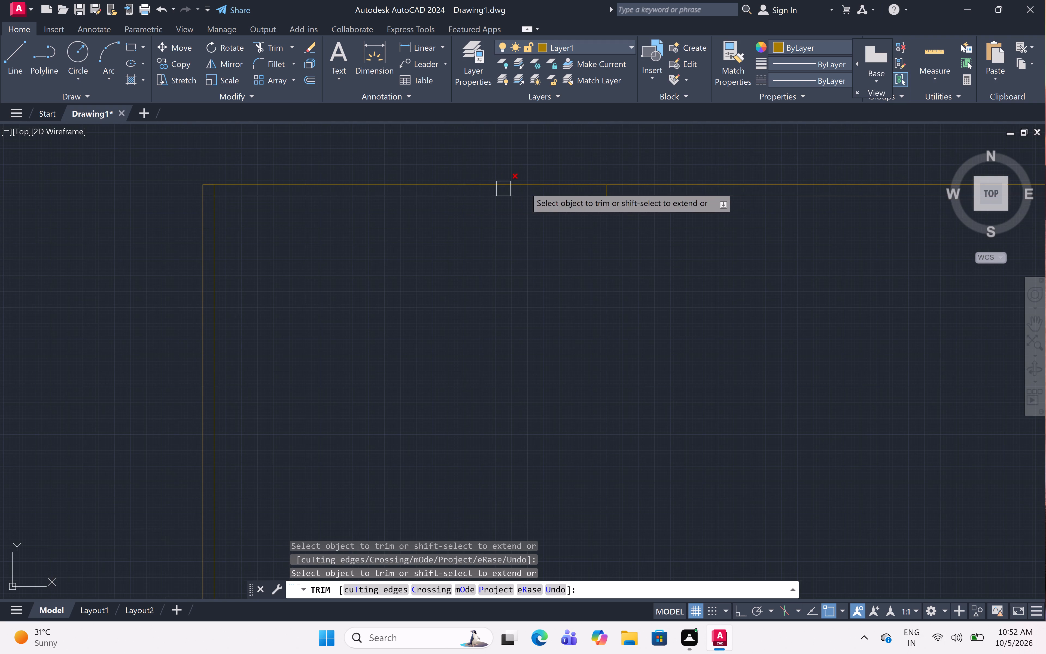
{"action": "scroll", "coordinate": [611, 189], "scroll_direction": "up", "scroll_amount": 3}
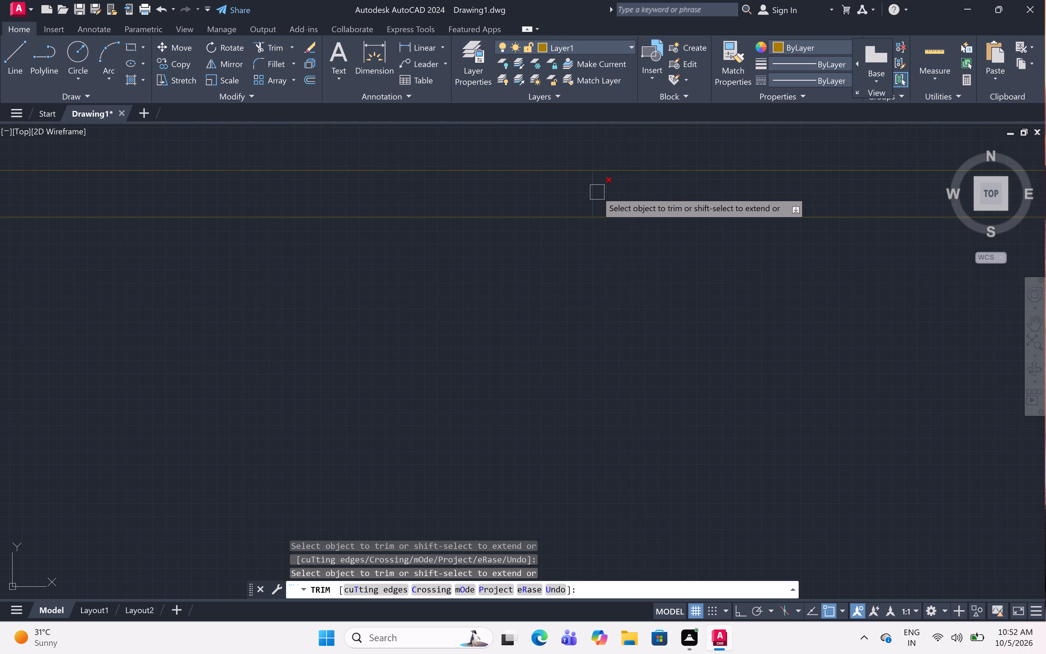
{"action": "left_click", "coordinate": [597, 193]}
{"action": "scroll", "coordinate": [597, 193], "scroll_direction": "down", "scroll_amount": 3}
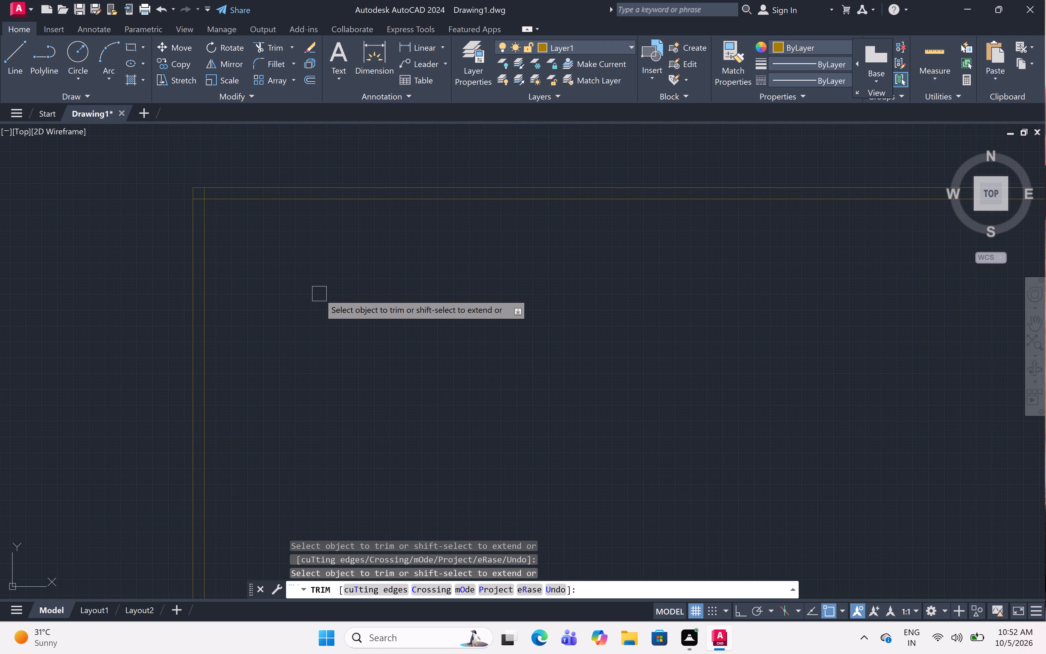
Offset the inner line of the left outer wall 11' inward to set the width of the top-left room.
{"action": "key", "text": "Escape"}
{"action": "type", "text": "off 11'"}
{"action": "key", "text": "space"}
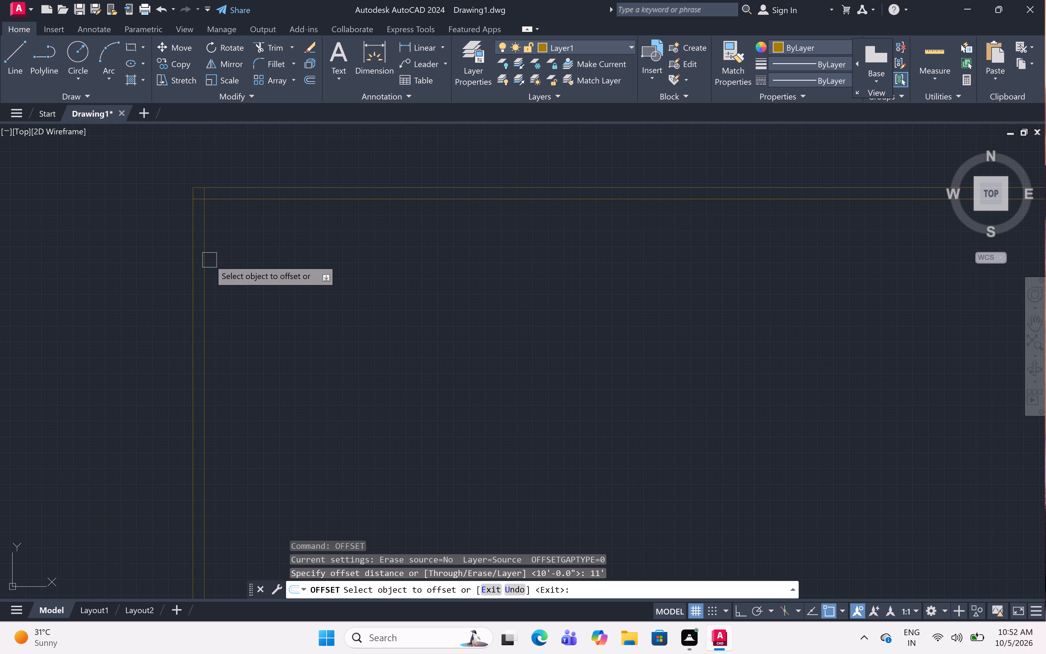
{"action": "left_click_drag", "start_coordinate": [209, 260], "coordinate": [216, 260]}
{"action": "left_click", "coordinate": [507, 262]}
{"action": "key", "text": "space"}
Offset the inner line of the top outer wall 12' downward to set the depth of the top-left room.
{"action": "key", "text": "space"}
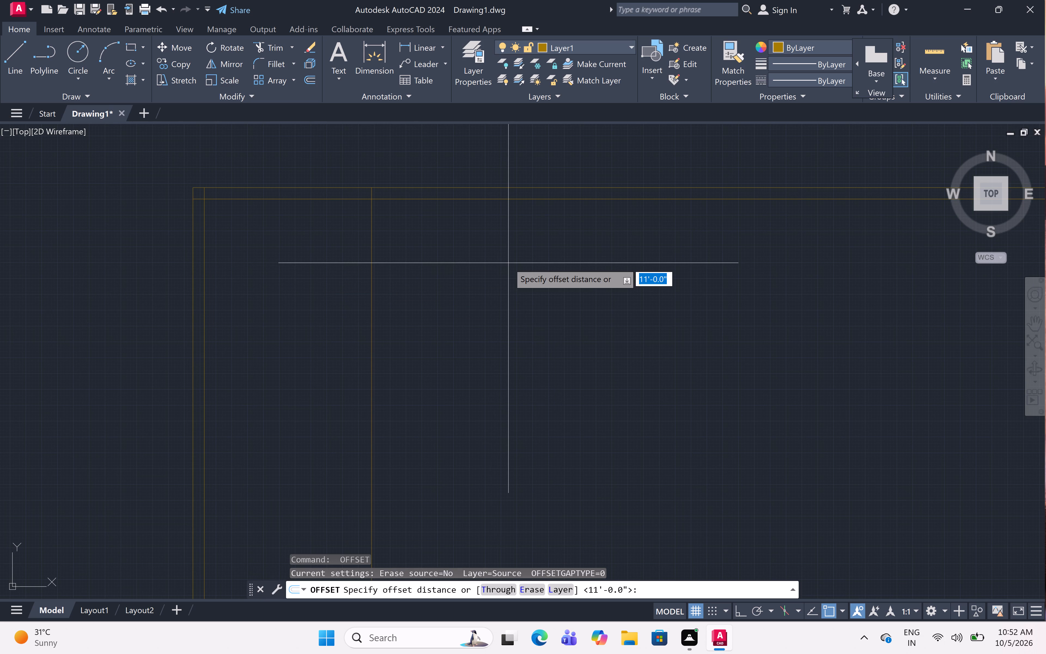
{"action": "type", "text": "12'"}
{"action": "key", "text": "space"}
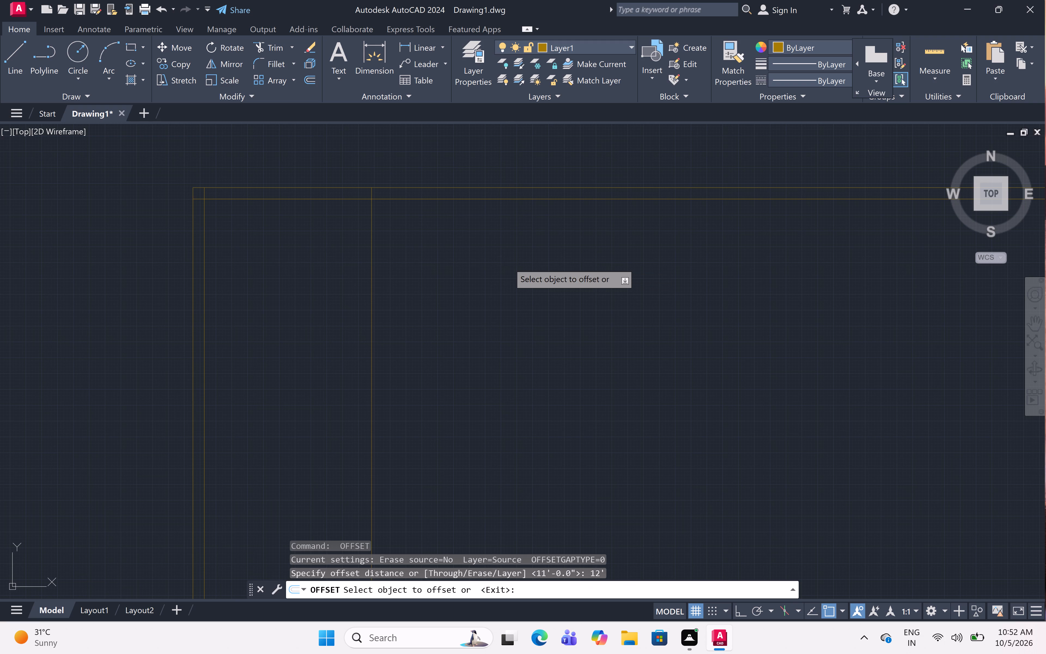
{"action": "left_click", "coordinate": [346, 200]}
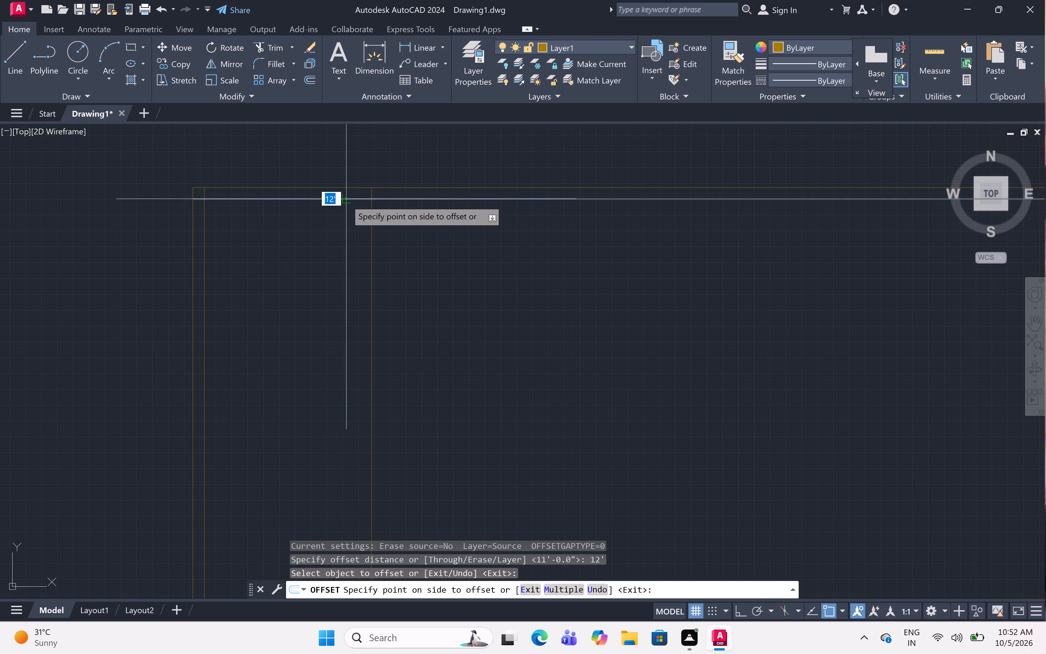
{"action": "left_click", "coordinate": [366, 282]}
{"action": "key", "text": "space"}
Offset the 12' horizontal line 4.5" downward and the 11' vertical line 4.5" to the right as partition wall thickness.
{"action": "key", "text": "space"}
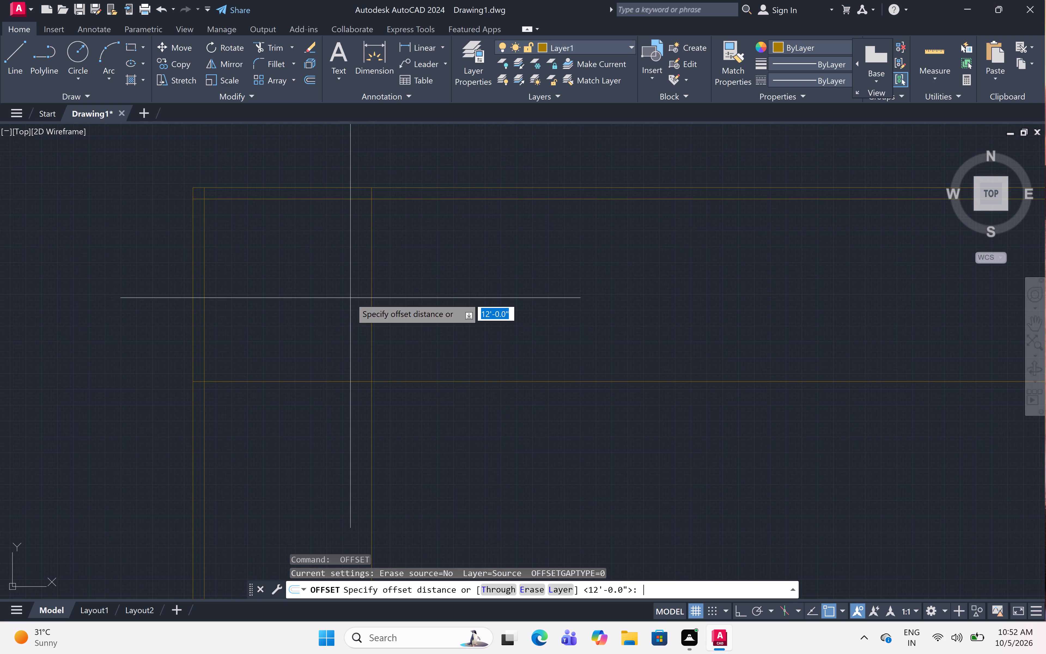
{"action": "type", "text": "4.5\""}
{"action": "key", "text": "space"}
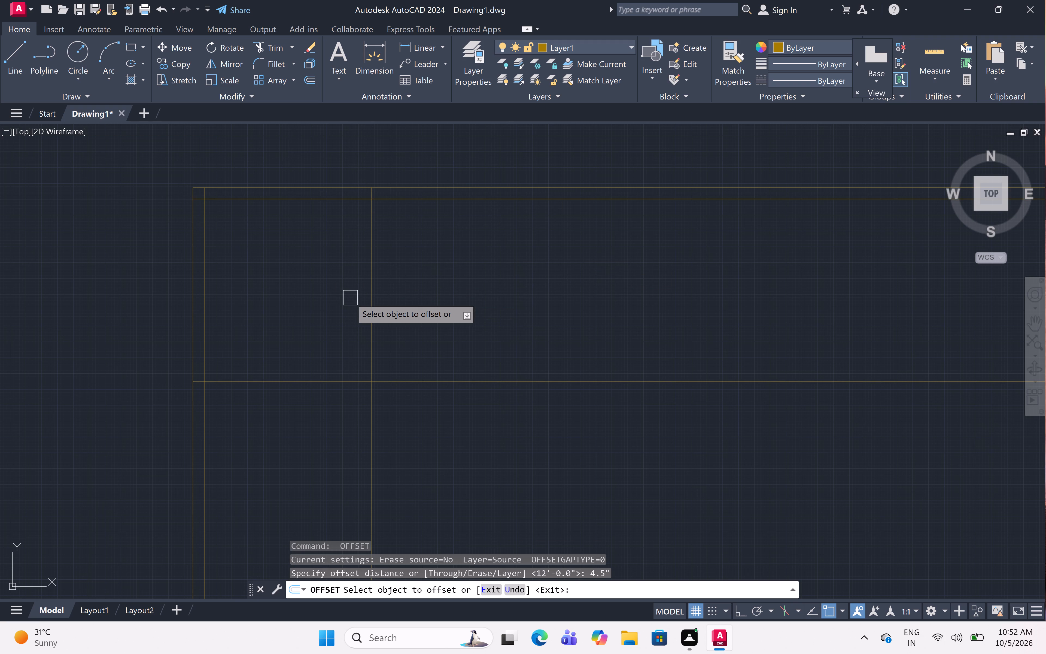
{"action": "left_click", "coordinate": [275, 381]}
{"action": "left_click", "coordinate": [275, 444]}
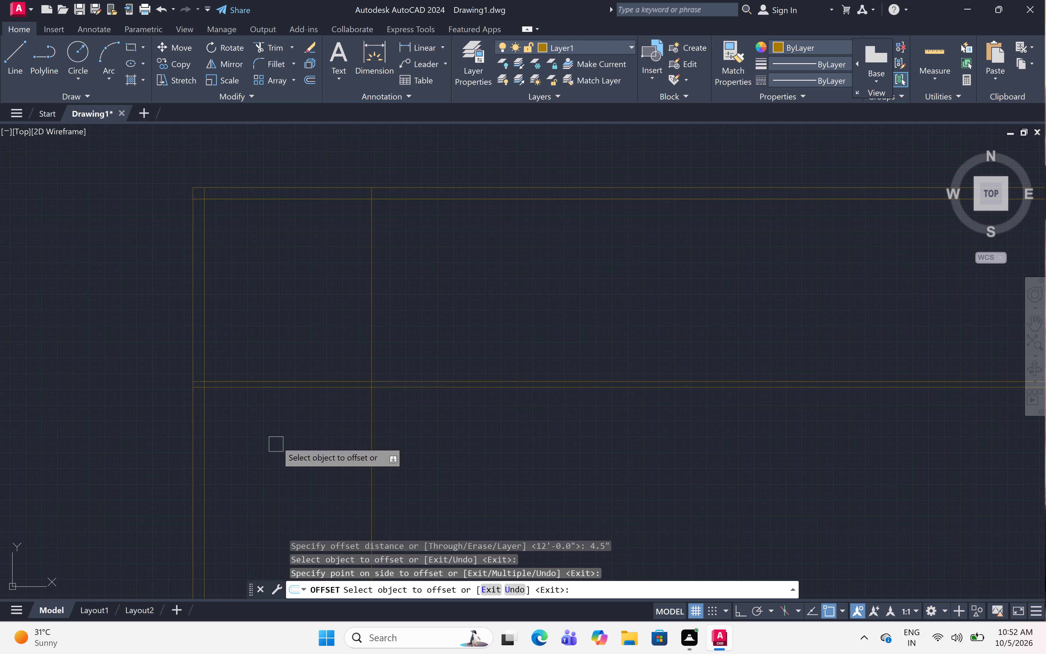
{"action": "left_click", "coordinate": [371, 341]}
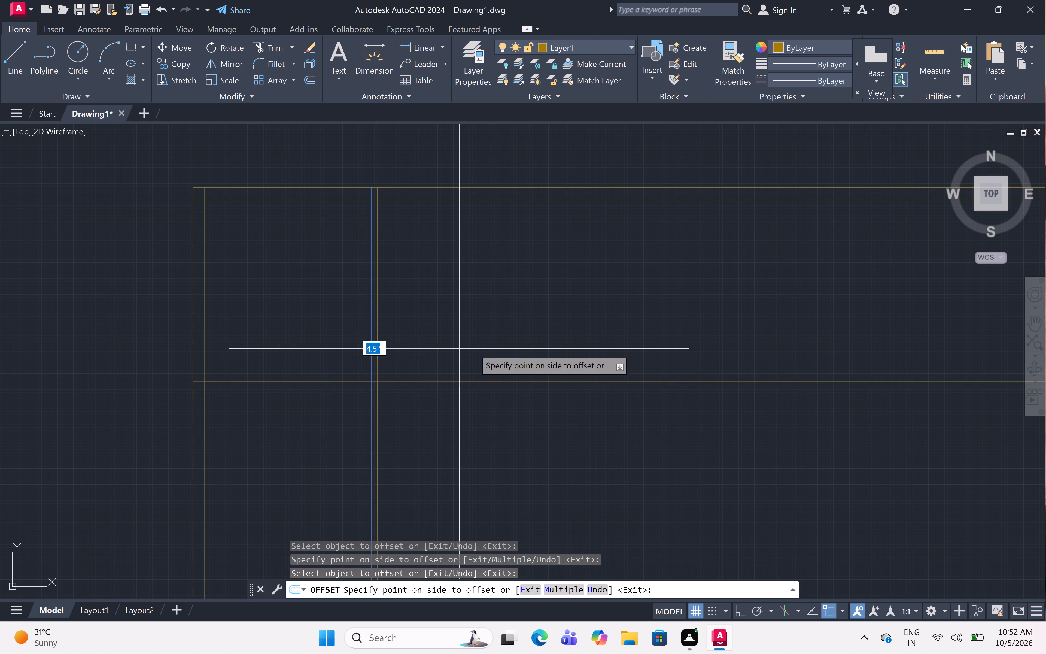
{"action": "left_click", "coordinate": [509, 354]}
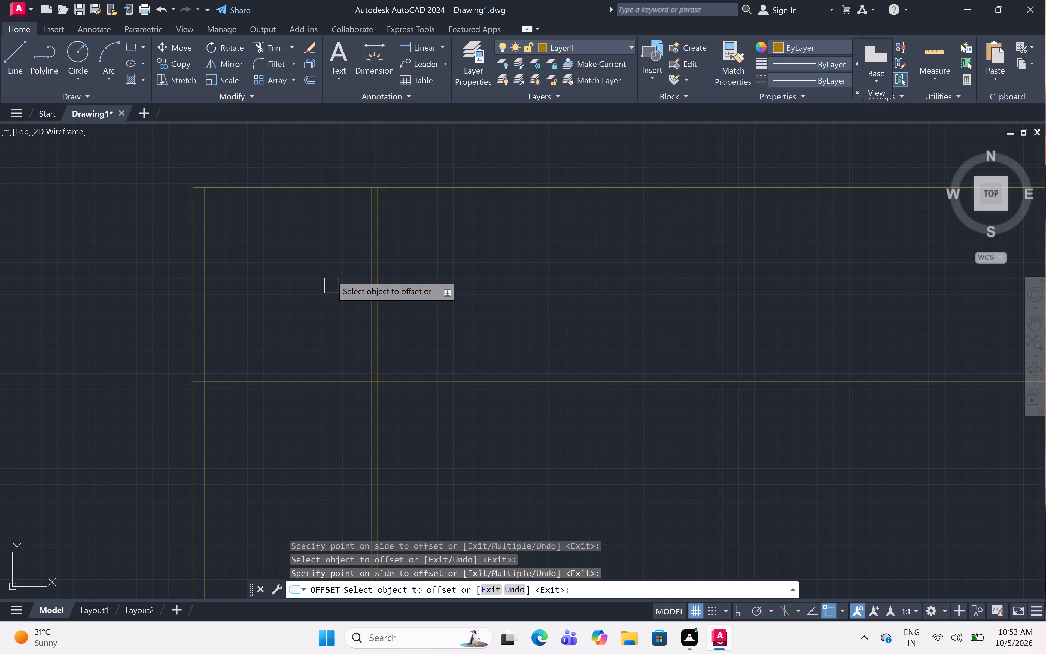
{"action": "key", "text": "Escape"}
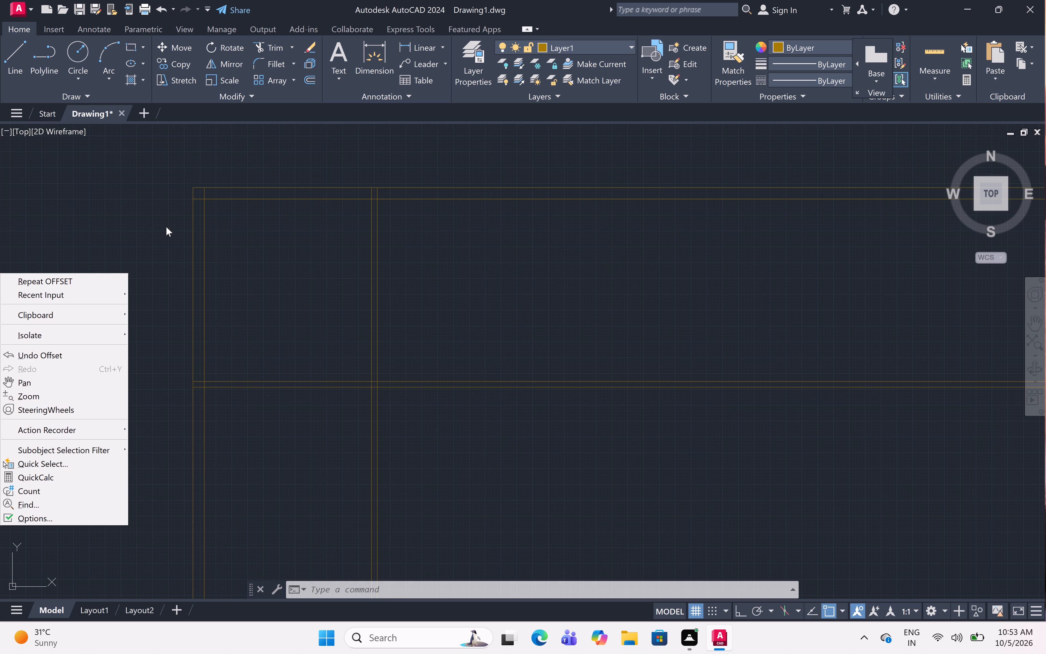
{"action": "key", "text": "Escape"}
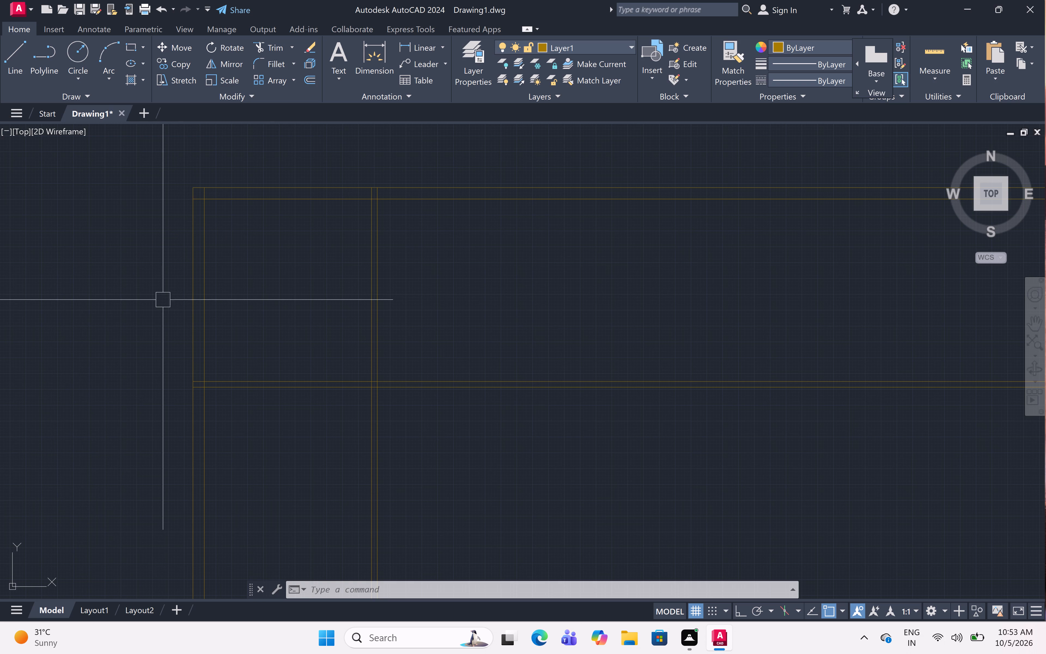
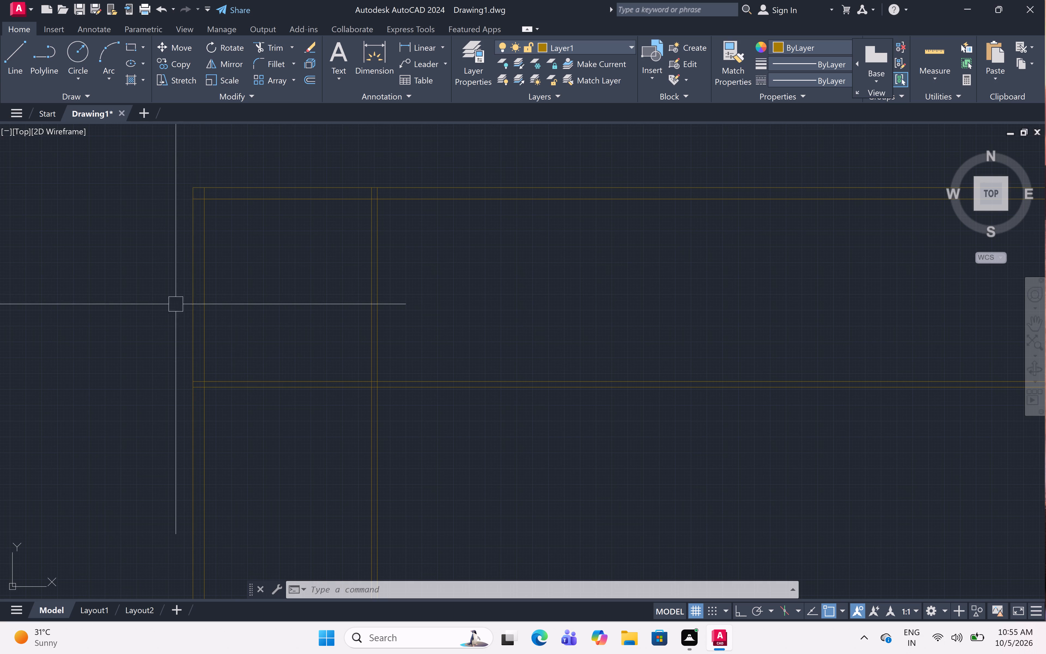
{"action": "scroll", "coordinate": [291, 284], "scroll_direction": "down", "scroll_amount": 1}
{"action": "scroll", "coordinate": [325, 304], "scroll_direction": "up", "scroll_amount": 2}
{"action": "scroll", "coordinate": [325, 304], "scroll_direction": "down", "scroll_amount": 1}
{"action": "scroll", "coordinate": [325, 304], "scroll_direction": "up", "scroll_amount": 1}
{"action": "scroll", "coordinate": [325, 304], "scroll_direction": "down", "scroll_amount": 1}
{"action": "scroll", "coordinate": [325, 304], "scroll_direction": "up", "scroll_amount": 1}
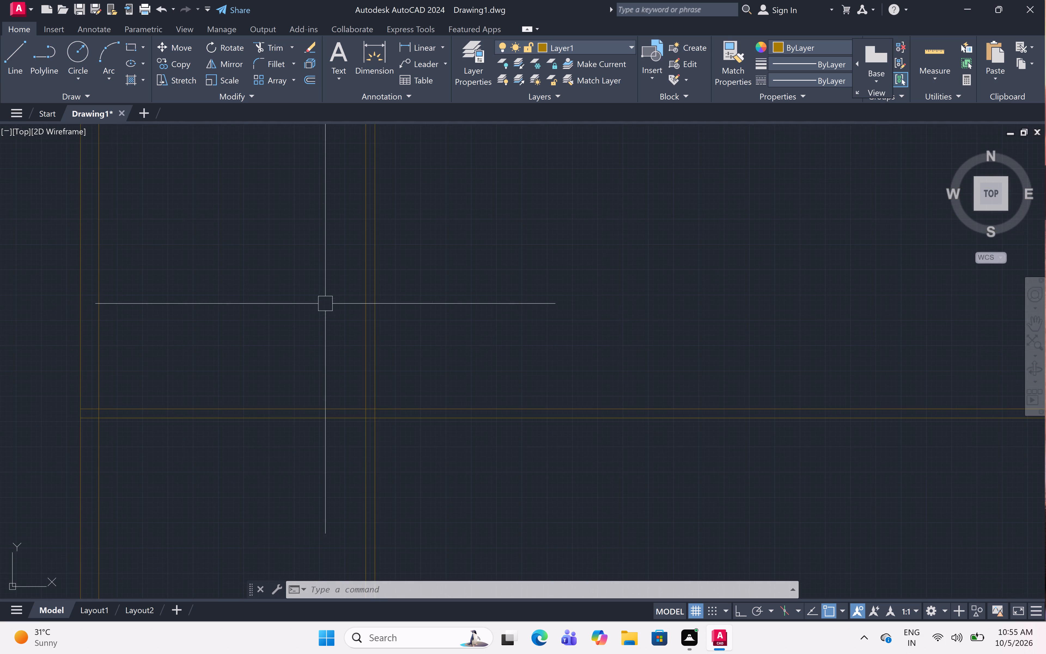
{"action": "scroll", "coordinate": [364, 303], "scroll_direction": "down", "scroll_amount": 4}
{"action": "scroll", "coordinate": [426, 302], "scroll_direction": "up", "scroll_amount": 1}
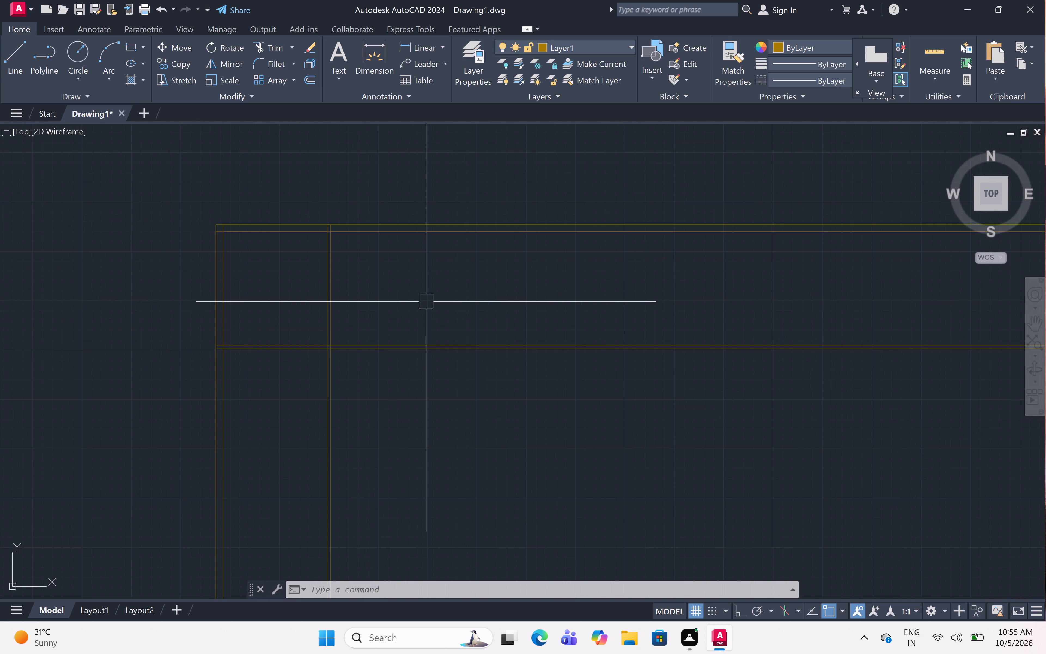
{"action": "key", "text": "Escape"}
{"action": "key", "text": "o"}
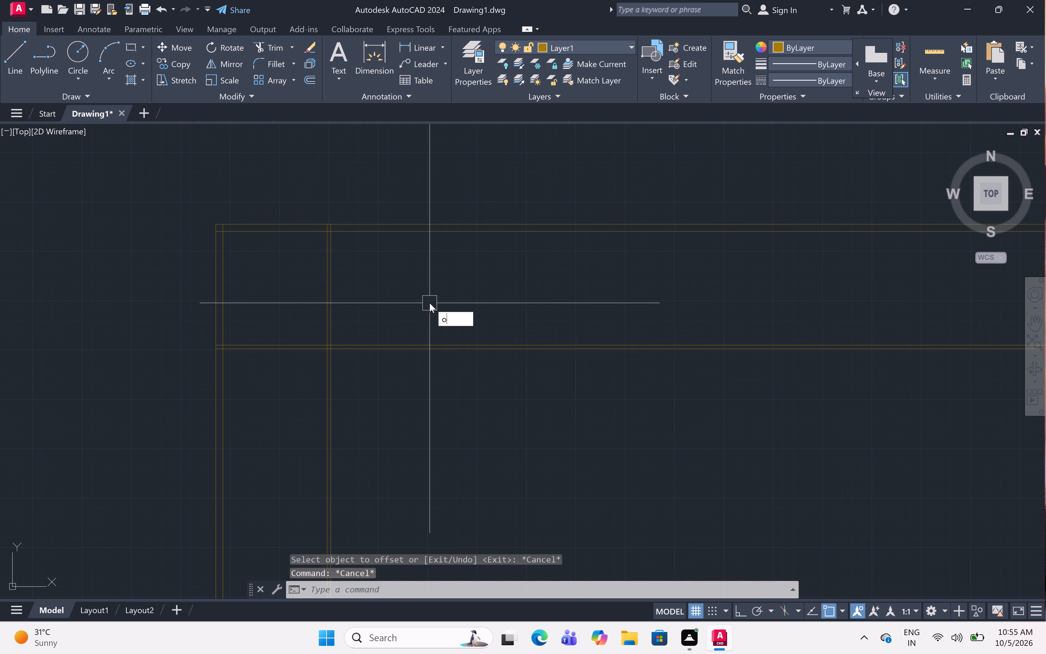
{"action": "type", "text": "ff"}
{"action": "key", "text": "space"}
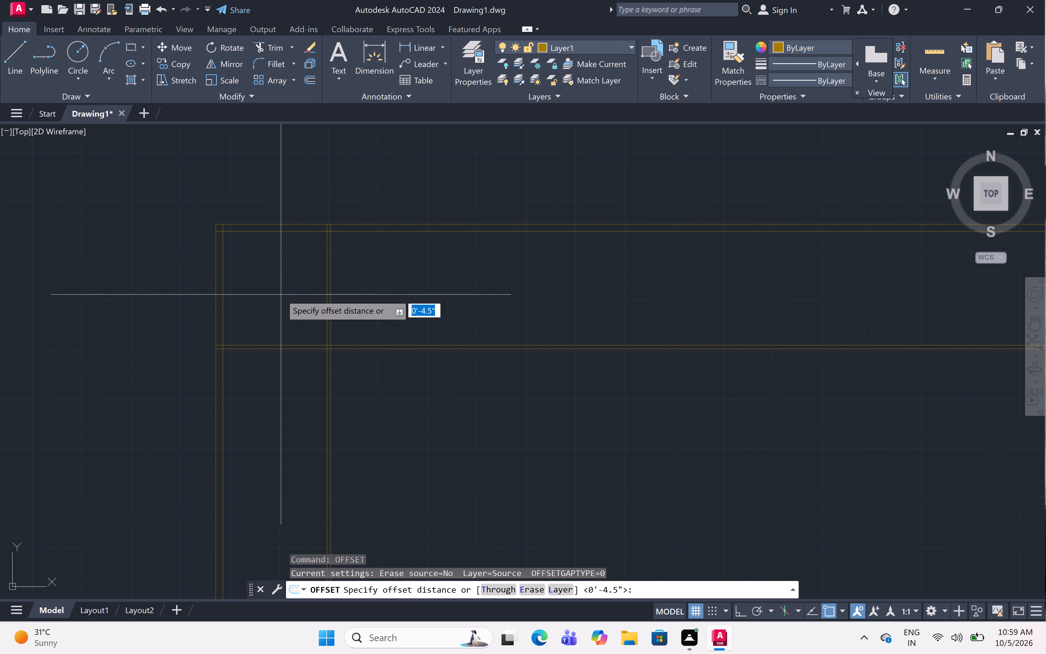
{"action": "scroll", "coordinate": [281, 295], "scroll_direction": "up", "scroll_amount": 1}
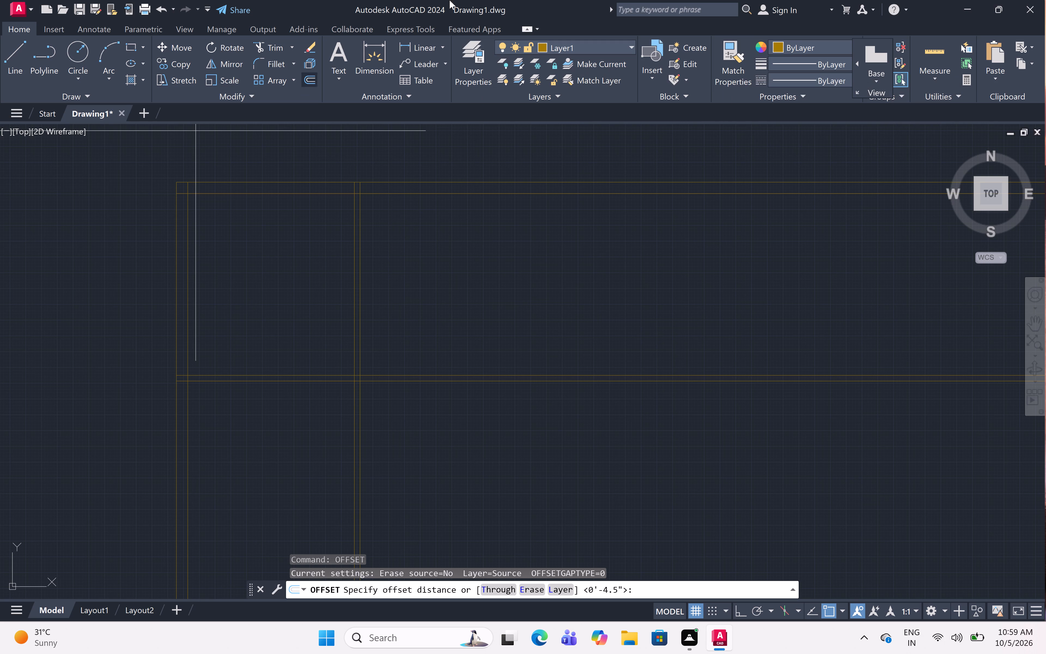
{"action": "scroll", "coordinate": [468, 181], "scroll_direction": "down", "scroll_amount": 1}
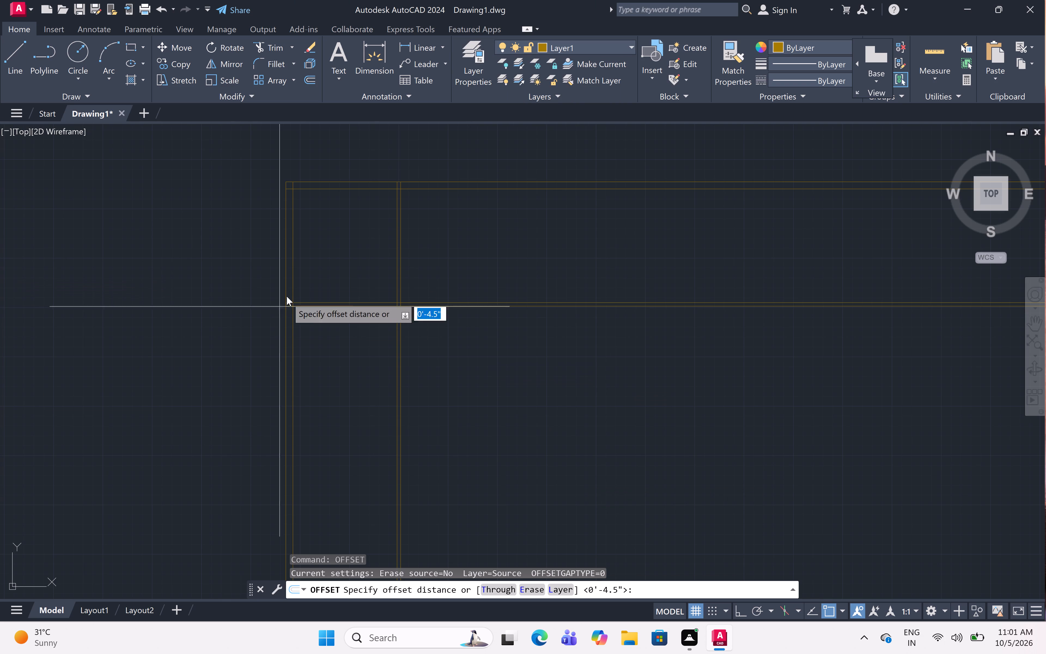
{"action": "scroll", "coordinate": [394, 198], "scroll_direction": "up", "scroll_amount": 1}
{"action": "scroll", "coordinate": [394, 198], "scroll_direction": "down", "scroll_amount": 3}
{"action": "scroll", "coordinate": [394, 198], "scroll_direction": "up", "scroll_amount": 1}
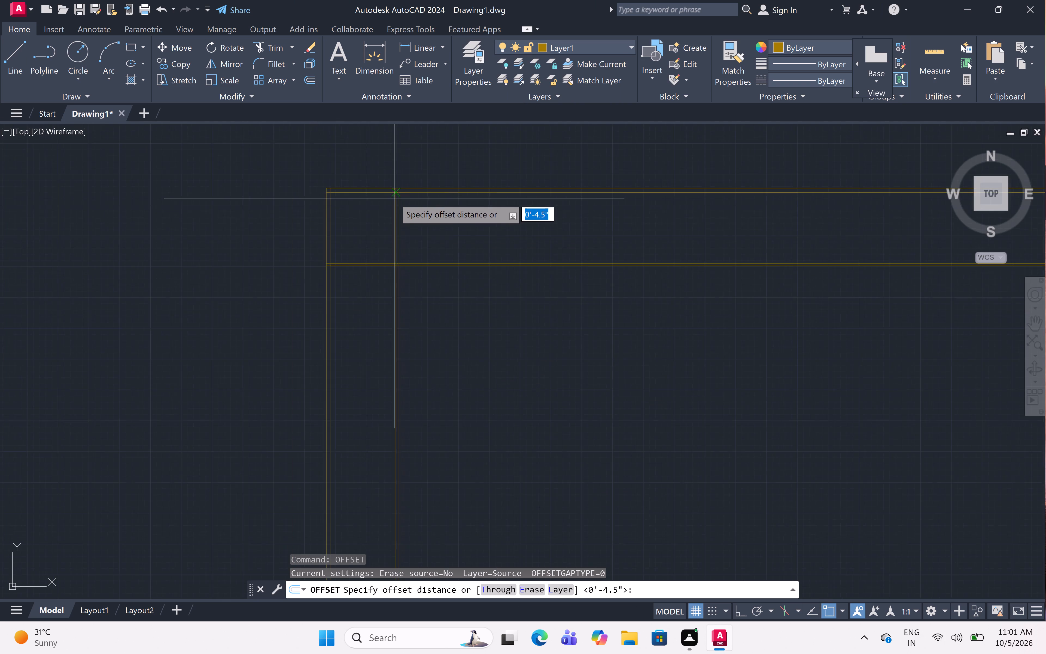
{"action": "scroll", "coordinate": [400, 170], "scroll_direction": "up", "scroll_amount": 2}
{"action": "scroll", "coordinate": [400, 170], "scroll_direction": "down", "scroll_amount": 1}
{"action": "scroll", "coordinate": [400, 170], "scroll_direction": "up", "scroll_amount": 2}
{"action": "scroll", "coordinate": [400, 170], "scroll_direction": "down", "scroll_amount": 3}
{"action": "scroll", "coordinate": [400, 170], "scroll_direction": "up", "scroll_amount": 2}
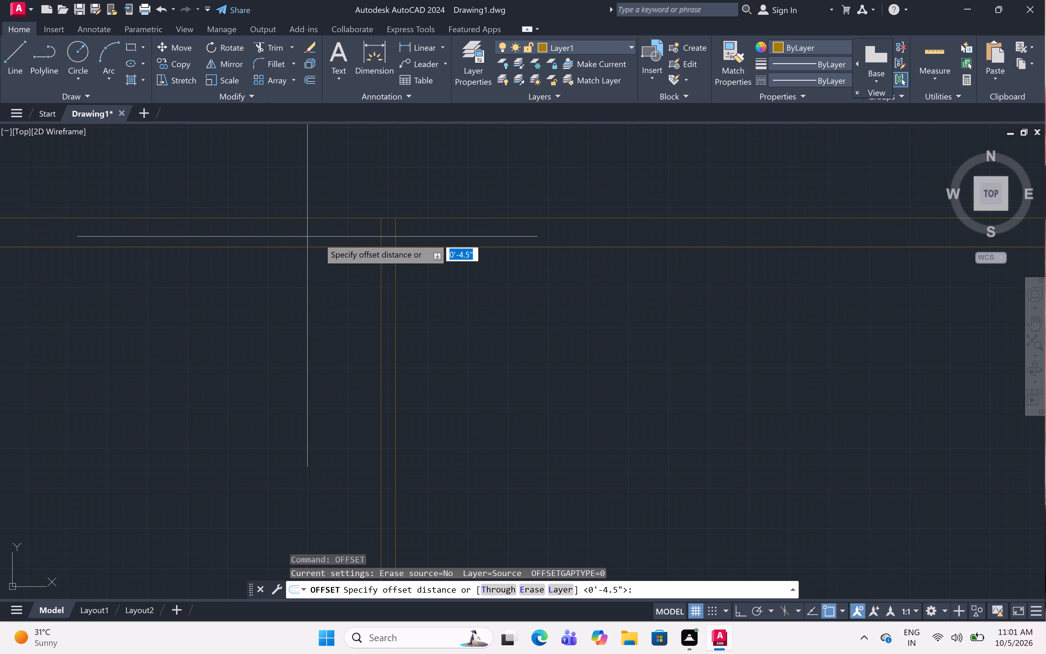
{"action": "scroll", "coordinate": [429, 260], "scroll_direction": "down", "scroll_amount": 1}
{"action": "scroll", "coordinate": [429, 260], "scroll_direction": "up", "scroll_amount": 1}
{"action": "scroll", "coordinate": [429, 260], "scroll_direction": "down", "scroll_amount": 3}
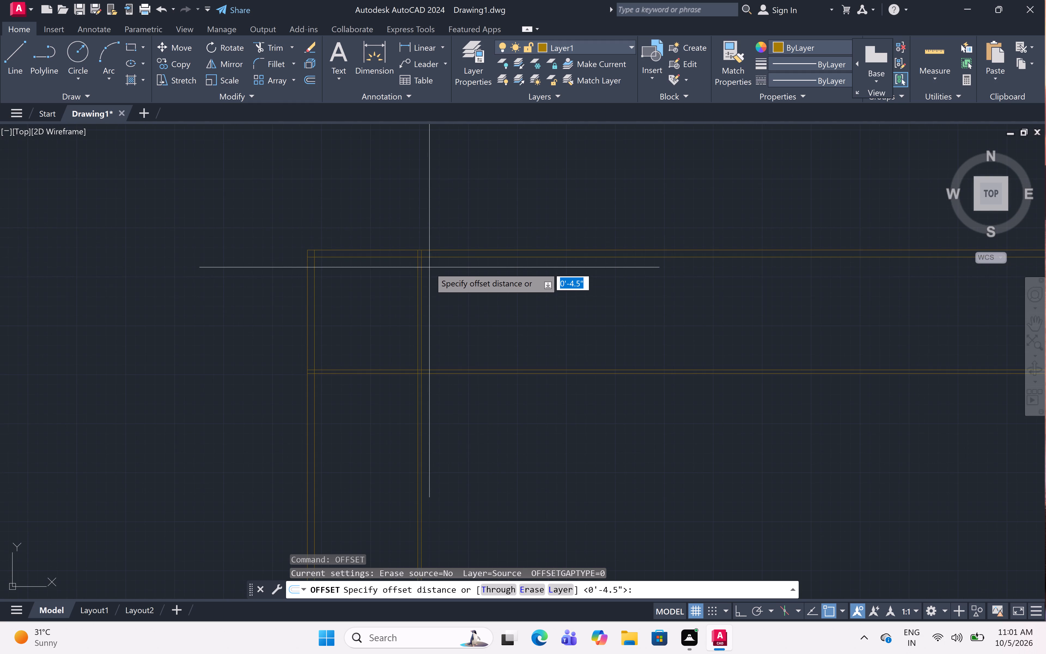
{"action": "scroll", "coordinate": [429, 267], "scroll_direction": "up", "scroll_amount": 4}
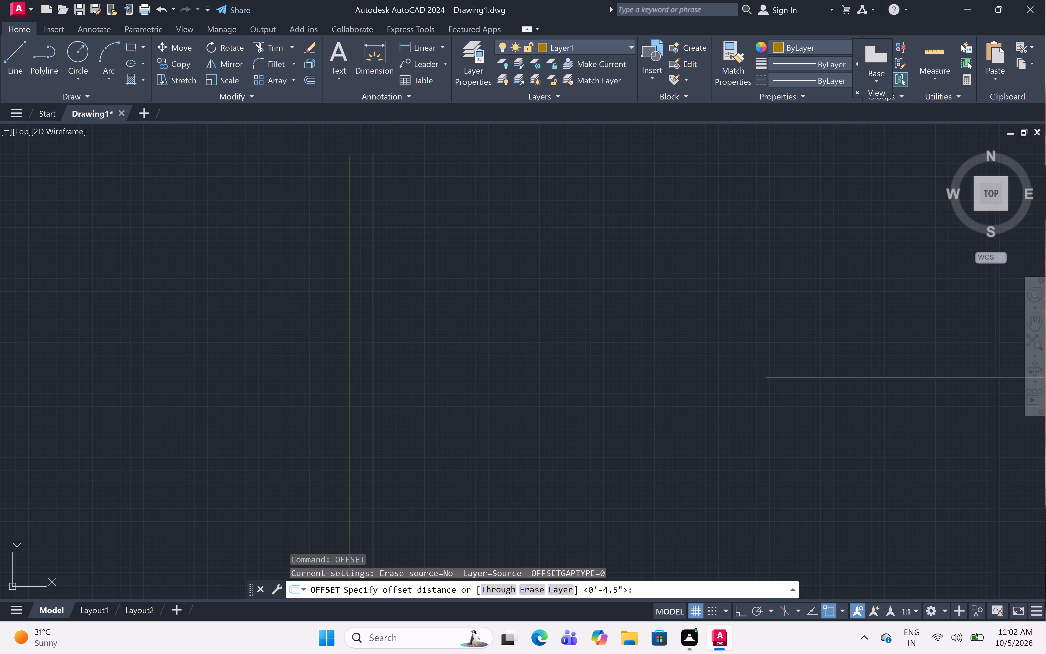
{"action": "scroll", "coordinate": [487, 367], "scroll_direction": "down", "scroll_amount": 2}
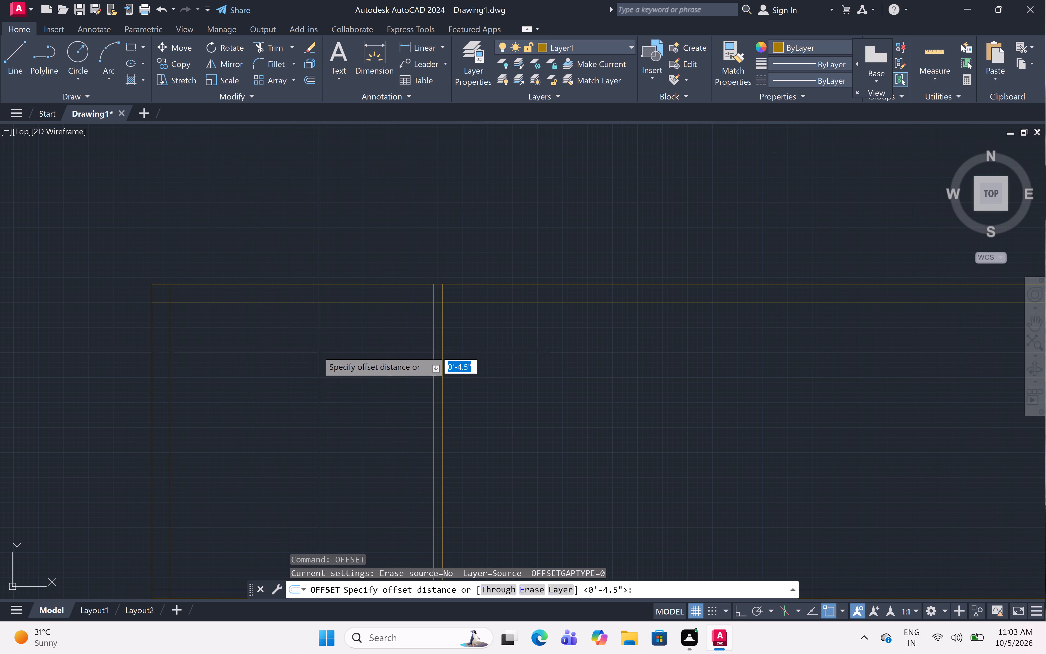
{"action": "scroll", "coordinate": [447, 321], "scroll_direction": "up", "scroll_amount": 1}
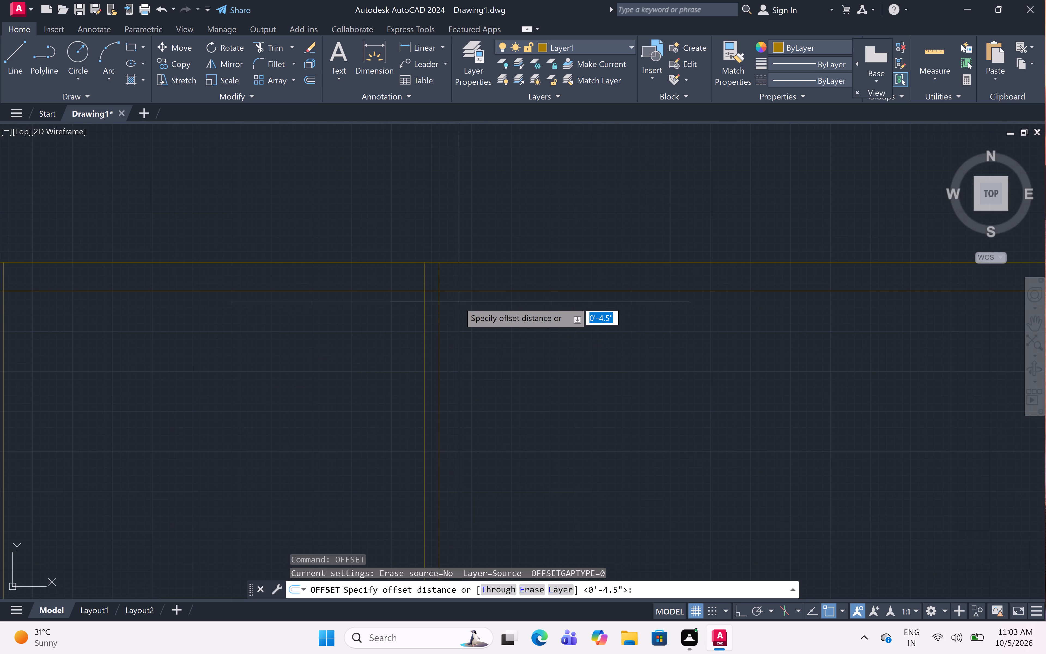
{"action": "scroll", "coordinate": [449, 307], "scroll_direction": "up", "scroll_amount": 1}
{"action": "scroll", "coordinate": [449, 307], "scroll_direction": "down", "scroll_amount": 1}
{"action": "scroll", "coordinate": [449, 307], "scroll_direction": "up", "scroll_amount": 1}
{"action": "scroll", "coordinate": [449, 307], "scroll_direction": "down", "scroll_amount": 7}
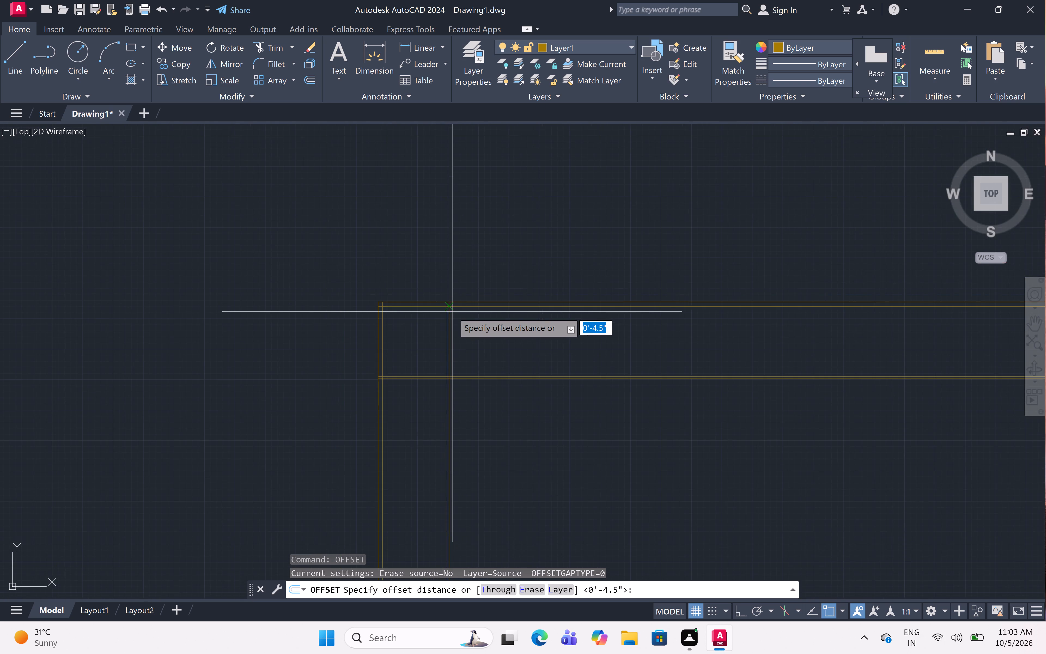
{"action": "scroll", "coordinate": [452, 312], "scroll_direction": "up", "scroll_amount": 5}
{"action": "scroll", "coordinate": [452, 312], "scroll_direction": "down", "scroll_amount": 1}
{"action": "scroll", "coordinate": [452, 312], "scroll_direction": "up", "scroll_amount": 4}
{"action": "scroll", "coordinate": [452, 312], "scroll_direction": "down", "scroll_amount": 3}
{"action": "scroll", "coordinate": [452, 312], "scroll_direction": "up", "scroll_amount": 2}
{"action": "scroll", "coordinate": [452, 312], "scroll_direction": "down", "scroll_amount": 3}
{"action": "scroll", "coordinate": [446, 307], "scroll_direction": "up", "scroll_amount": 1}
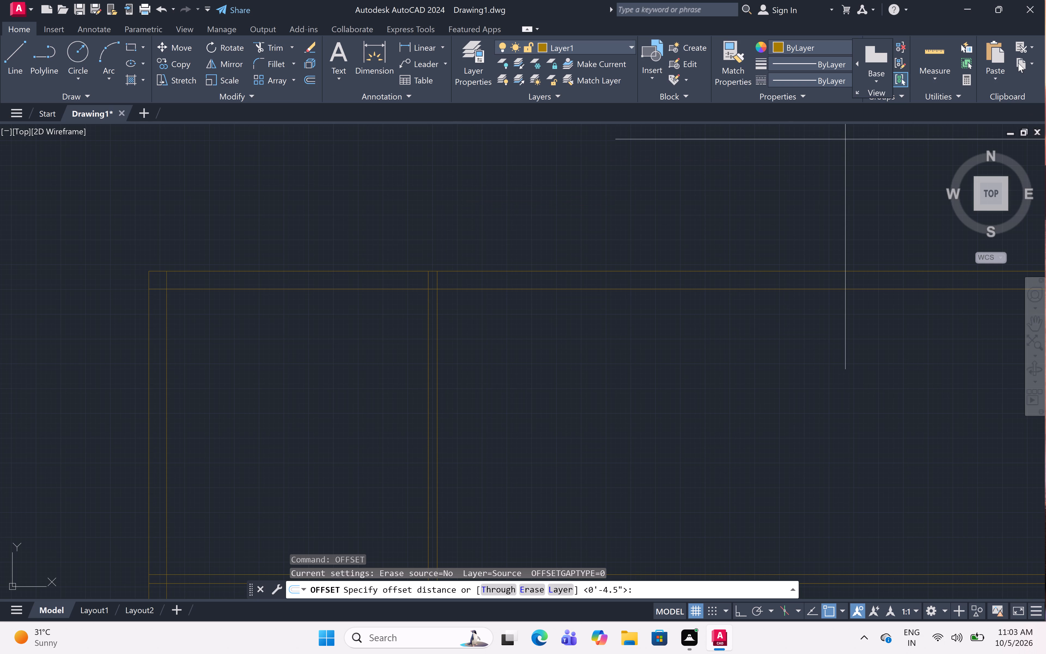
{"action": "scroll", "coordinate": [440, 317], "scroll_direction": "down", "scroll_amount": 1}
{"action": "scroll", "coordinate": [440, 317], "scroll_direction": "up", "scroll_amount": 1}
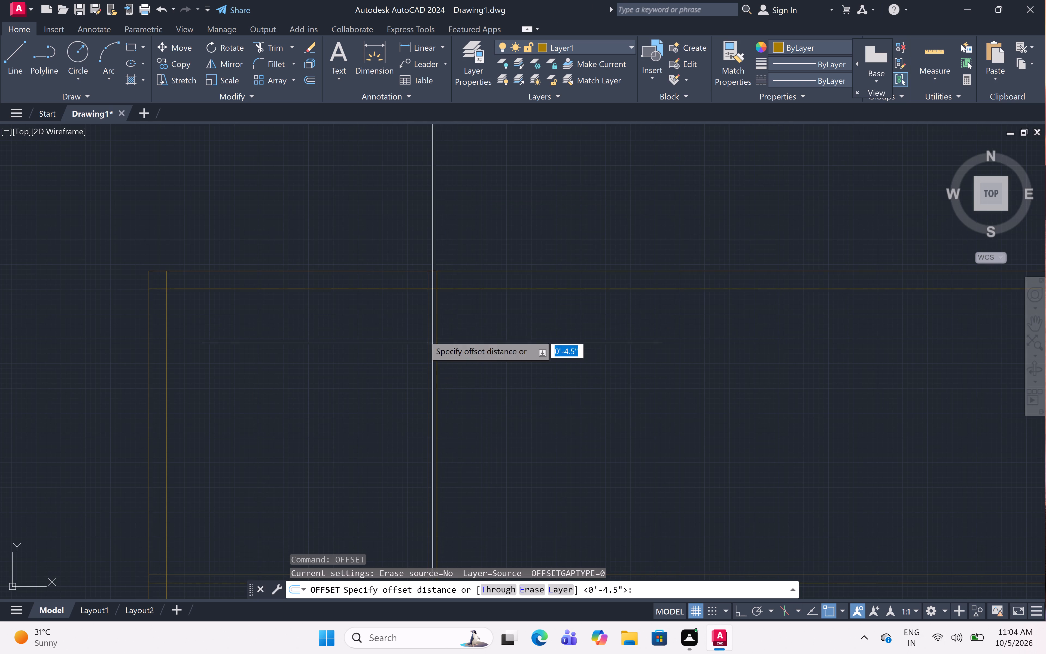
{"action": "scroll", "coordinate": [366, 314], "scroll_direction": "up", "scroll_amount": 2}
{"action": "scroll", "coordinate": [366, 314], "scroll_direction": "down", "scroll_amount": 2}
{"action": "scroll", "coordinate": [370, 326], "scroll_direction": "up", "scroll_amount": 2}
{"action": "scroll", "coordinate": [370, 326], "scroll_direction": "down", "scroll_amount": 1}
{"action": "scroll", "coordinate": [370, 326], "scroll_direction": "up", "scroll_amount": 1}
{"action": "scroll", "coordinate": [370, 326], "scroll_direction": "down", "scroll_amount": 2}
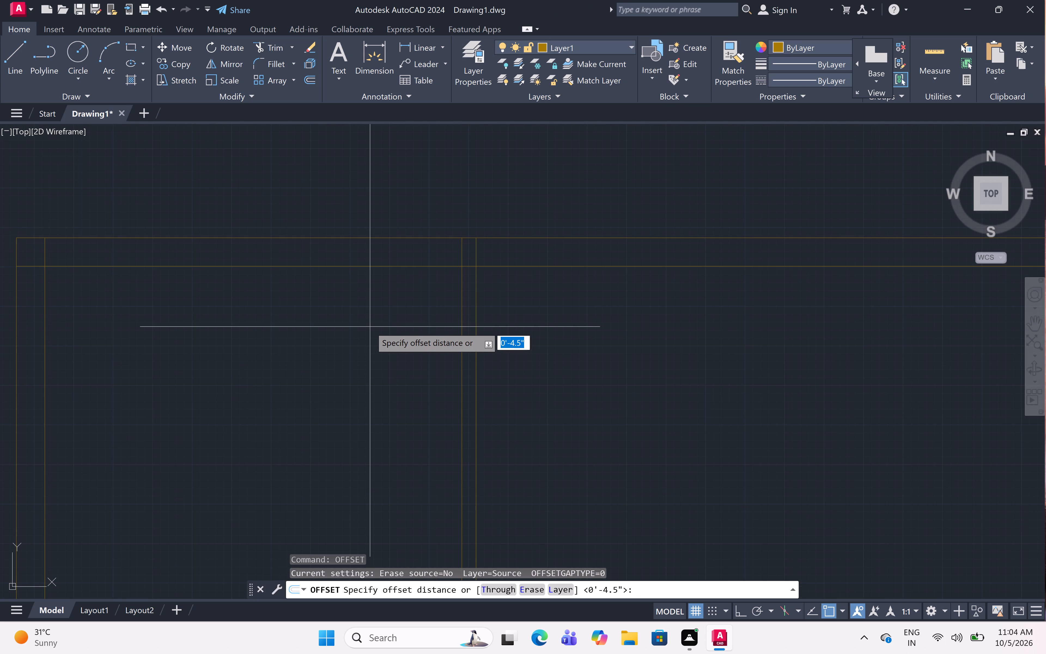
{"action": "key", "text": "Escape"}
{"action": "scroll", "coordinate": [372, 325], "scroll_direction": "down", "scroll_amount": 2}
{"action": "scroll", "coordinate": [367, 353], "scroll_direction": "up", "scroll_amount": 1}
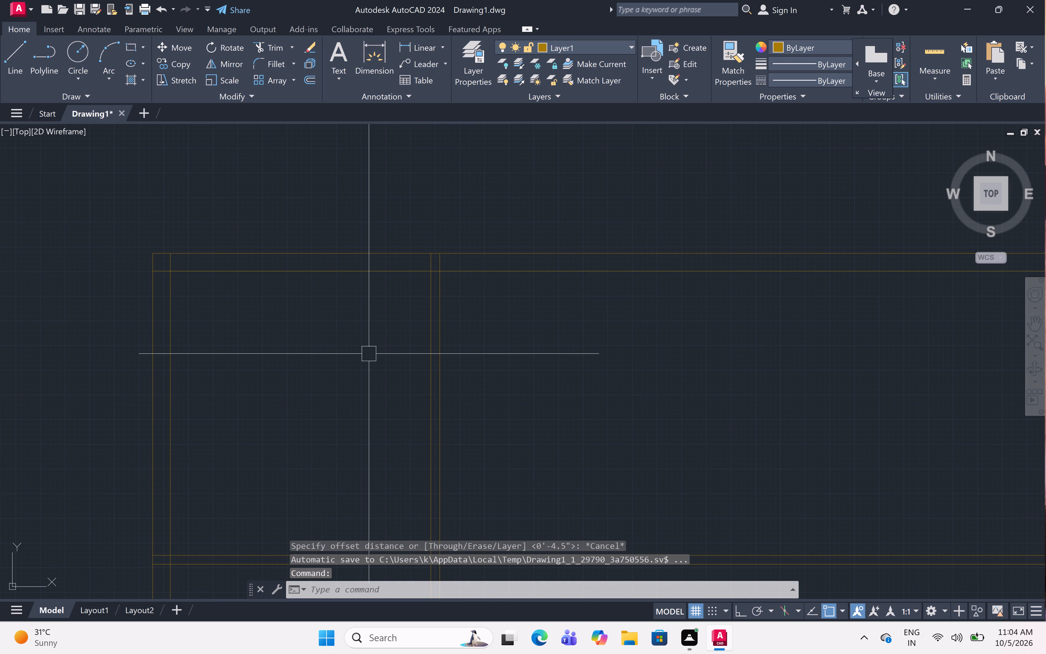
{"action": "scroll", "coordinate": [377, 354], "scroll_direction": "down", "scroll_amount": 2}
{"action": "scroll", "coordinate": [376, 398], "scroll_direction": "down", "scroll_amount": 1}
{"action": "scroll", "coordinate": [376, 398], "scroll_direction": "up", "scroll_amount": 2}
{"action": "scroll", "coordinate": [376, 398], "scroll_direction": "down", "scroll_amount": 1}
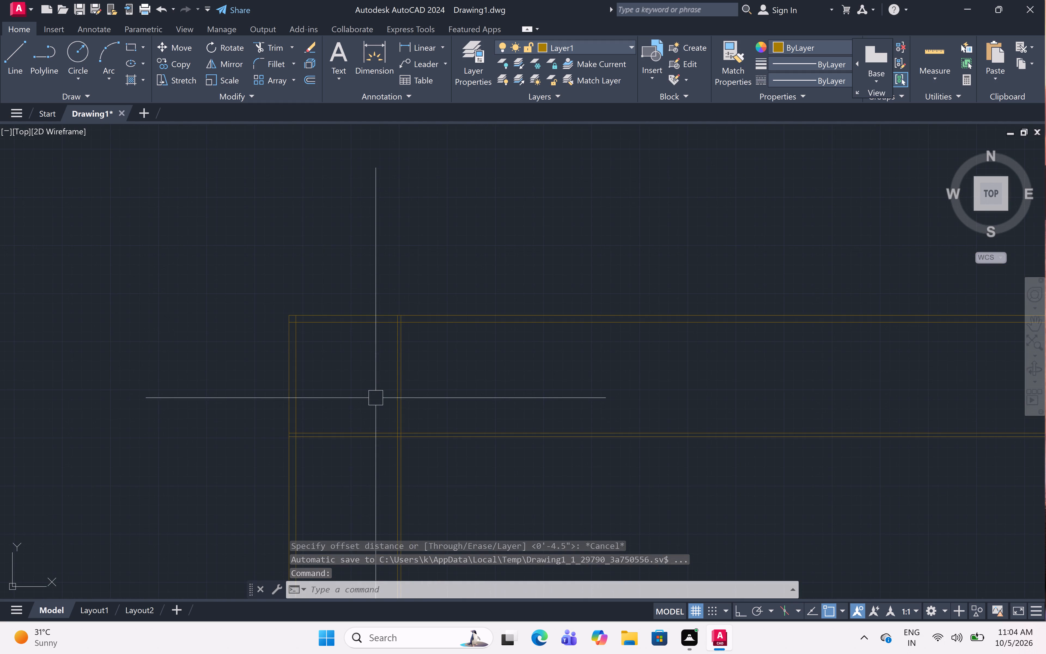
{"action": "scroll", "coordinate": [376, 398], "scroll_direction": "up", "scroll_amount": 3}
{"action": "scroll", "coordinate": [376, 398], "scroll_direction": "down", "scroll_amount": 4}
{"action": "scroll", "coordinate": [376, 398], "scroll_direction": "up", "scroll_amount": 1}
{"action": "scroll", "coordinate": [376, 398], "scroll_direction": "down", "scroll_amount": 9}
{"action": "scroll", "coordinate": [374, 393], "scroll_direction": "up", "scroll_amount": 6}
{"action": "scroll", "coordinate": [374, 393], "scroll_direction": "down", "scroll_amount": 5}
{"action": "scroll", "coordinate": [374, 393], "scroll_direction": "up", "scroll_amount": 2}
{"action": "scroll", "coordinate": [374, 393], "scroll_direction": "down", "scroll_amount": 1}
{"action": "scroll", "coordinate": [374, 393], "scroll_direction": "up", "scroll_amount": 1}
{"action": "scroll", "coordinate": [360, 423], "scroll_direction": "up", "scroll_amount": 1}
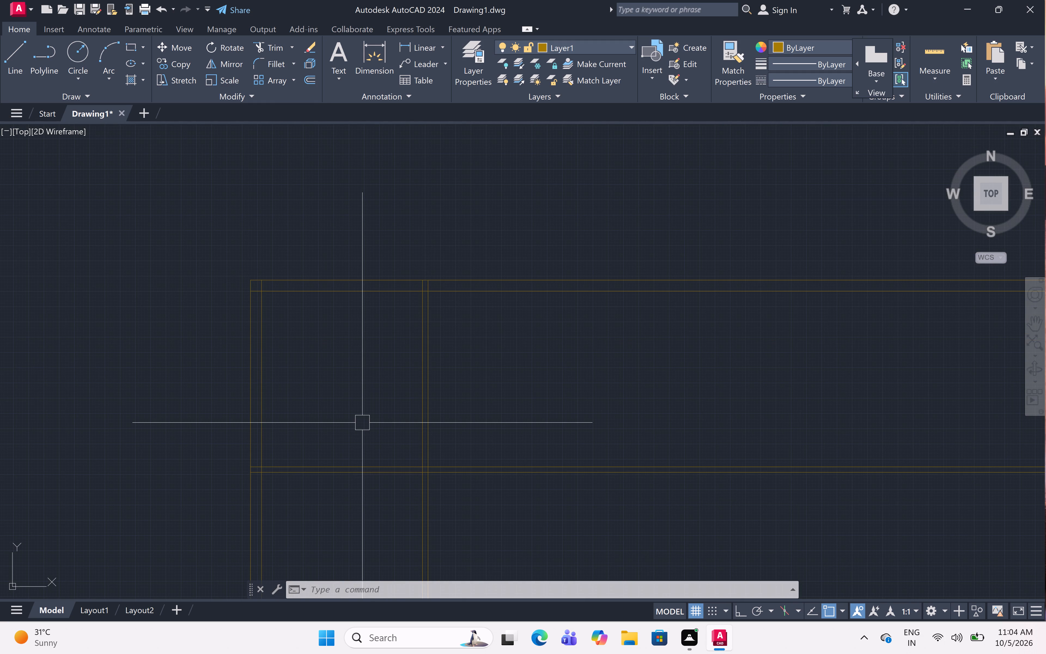
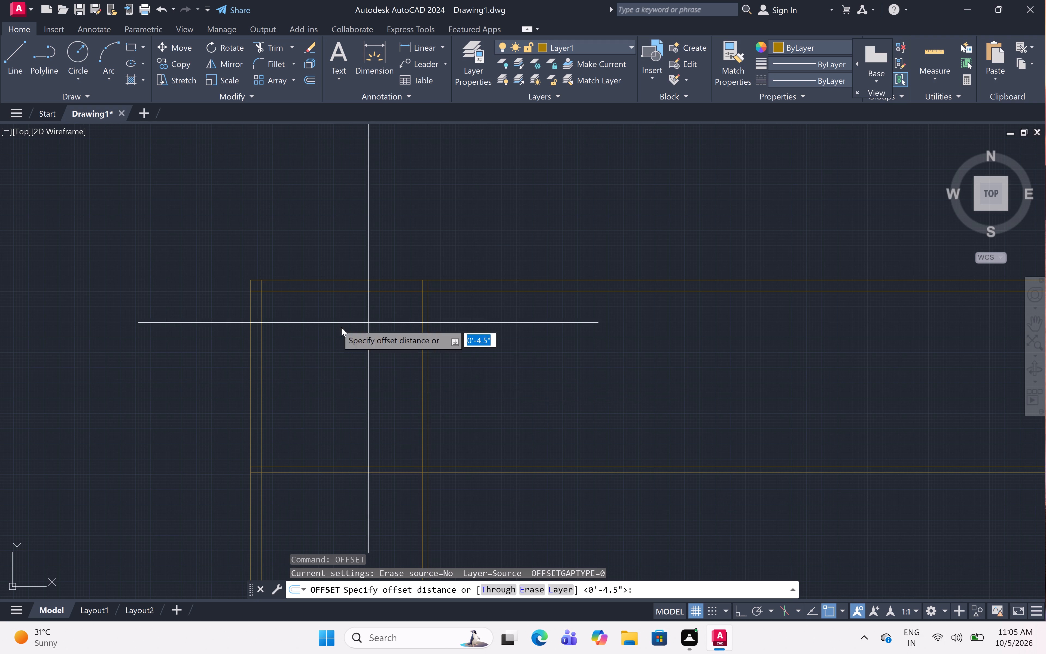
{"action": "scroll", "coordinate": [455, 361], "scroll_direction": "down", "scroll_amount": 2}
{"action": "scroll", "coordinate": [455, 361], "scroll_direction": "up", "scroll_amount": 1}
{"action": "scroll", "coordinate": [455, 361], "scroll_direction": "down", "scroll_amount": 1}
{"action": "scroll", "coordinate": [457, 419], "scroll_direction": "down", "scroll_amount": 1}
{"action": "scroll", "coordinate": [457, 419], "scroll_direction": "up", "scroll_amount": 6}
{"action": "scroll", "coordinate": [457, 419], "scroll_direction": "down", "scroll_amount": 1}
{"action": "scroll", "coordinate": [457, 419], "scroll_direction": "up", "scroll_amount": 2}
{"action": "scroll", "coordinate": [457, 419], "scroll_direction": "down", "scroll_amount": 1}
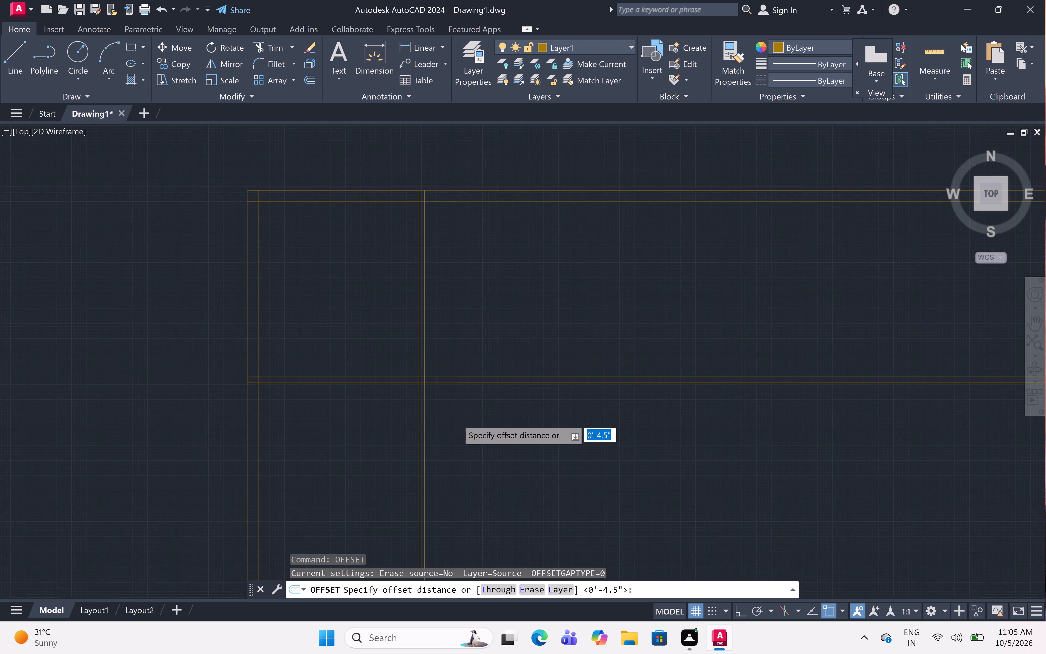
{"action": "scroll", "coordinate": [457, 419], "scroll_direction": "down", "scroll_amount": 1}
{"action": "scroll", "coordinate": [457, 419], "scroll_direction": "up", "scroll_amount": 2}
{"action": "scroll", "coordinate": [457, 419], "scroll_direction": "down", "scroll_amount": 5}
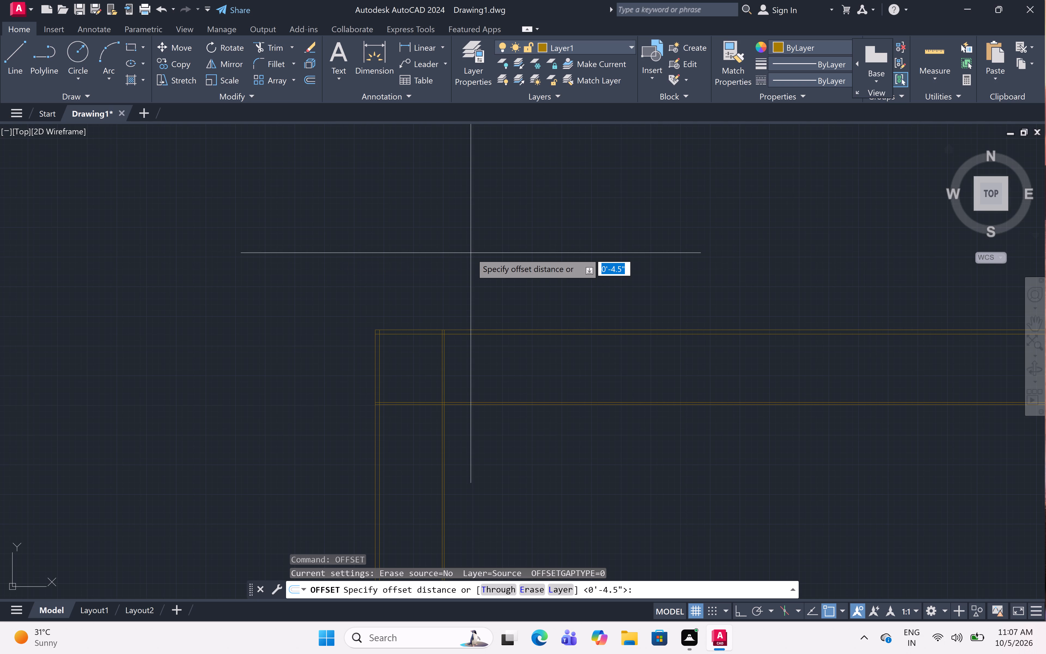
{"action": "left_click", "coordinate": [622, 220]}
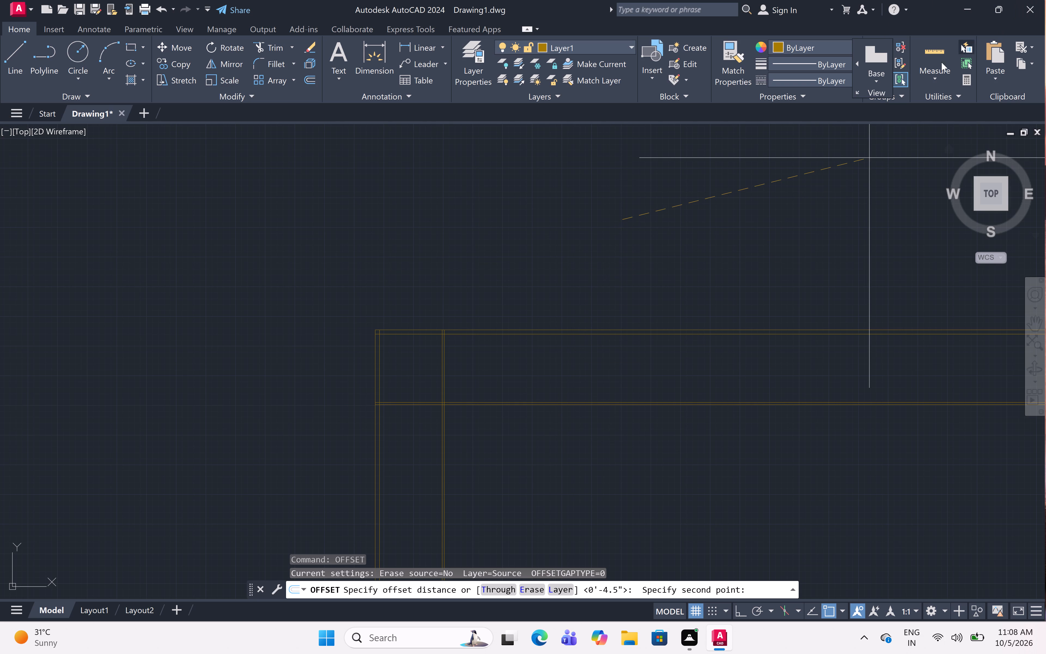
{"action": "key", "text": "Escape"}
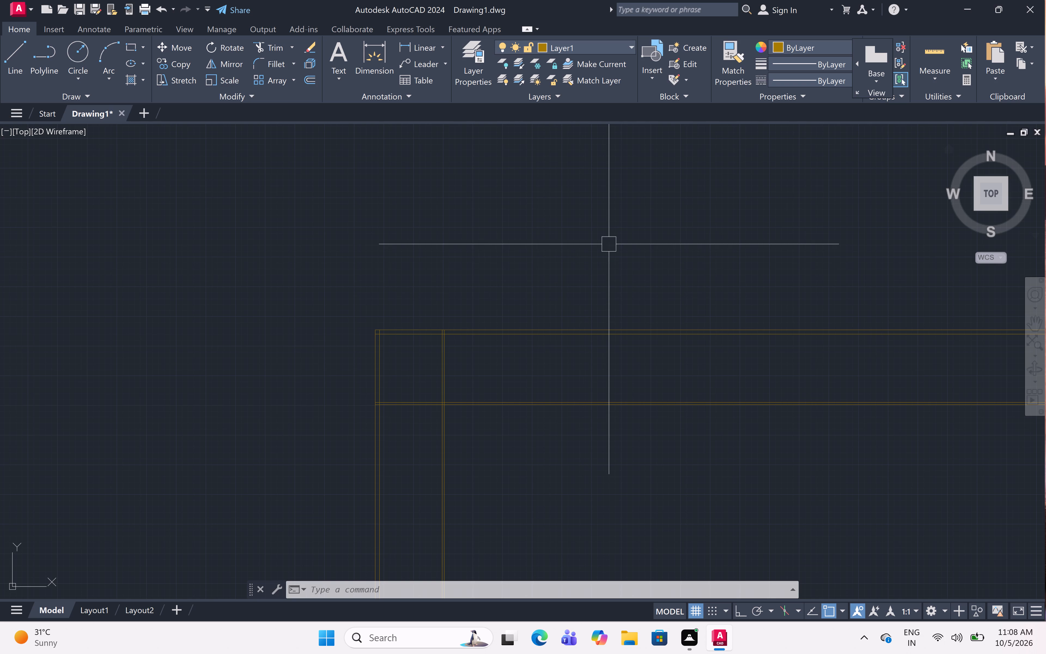
Offset the right line of the top-left room's vertical partition 4.5' to the right.
{"action": "scroll", "coordinate": [474, 437], "scroll_direction": "up", "scroll_amount": 3}
{"action": "scroll", "coordinate": [474, 437], "scroll_direction": "down", "scroll_amount": 1}
{"action": "scroll", "coordinate": [474, 437], "scroll_direction": "up", "scroll_amount": 2}
{"action": "scroll", "coordinate": [474, 437], "scroll_direction": "down", "scroll_amount": 1}
{"action": "scroll", "coordinate": [474, 437], "scroll_direction": "up", "scroll_amount": 3}
{"action": "scroll", "coordinate": [475, 431], "scroll_direction": "down", "scroll_amount": 2}
{"action": "scroll", "coordinate": [475, 431], "scroll_direction": "up", "scroll_amount": 4}
{"action": "scroll", "coordinate": [475, 431], "scroll_direction": "down", "scroll_amount": 3}
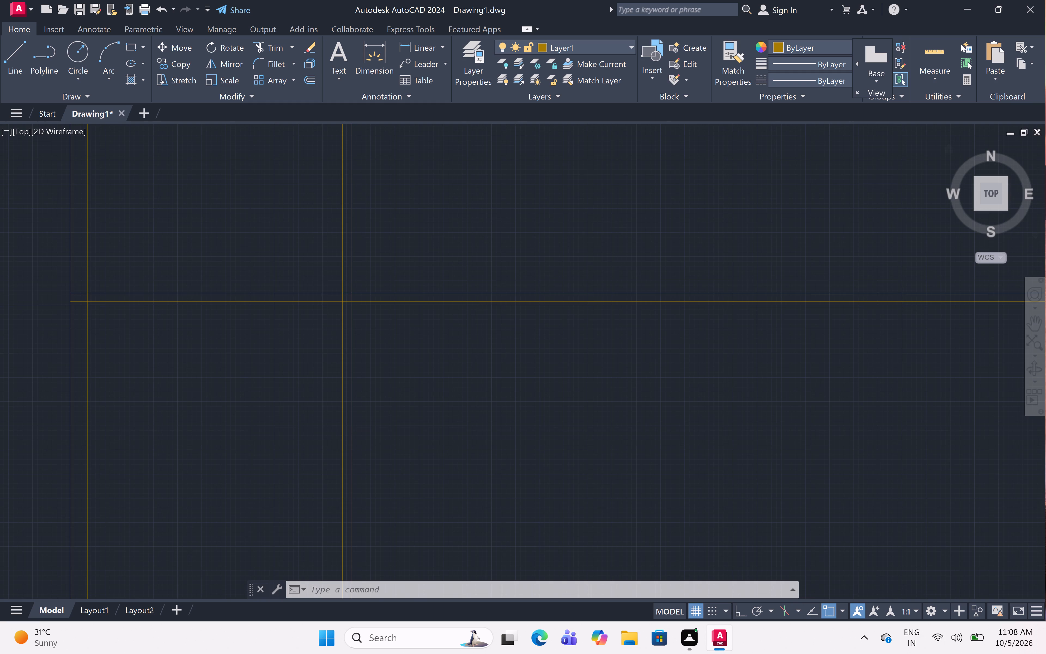
{"action": "type", "text": "off 4.5'"}
{"action": "key", "text": "space"}
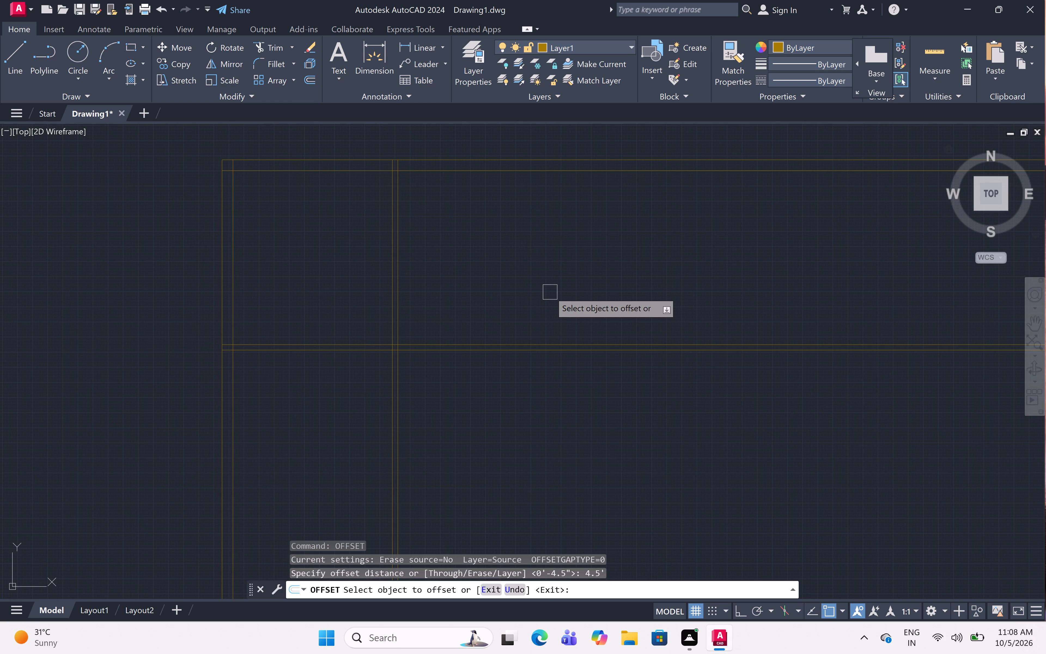
{"action": "left_click", "coordinate": [400, 291]}
{"action": "left_click", "coordinate": [616, 321]}
{"action": "key", "text": "space"}
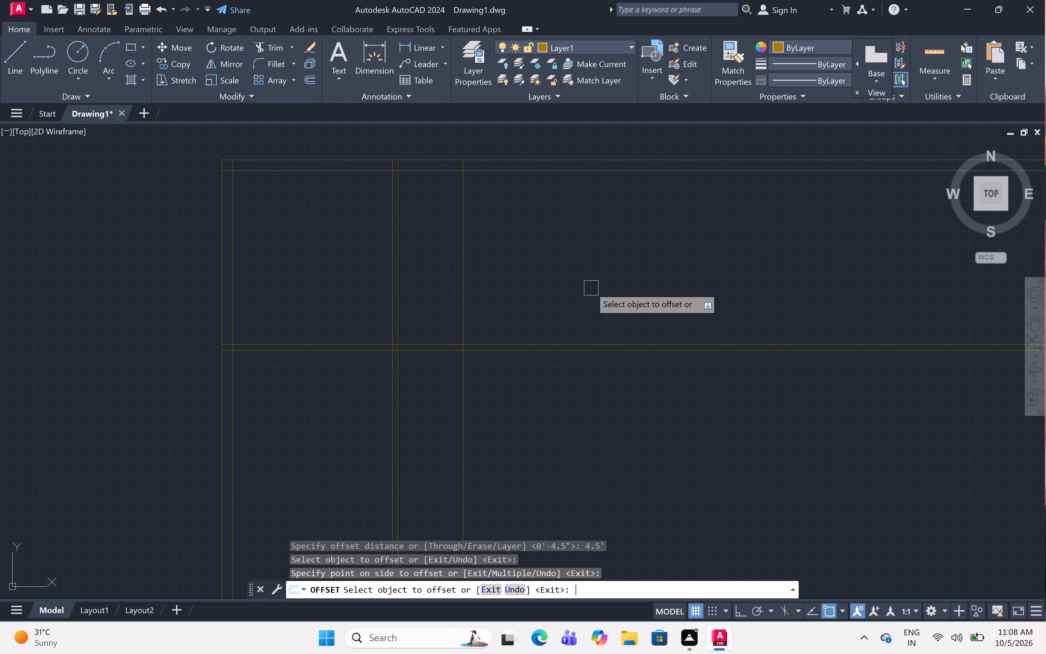
Offset the inner line of the top outer wall 5' downward.
{"action": "key", "text": "space"}
{"action": "type", "text": "5'"}
{"action": "key", "text": "space"}
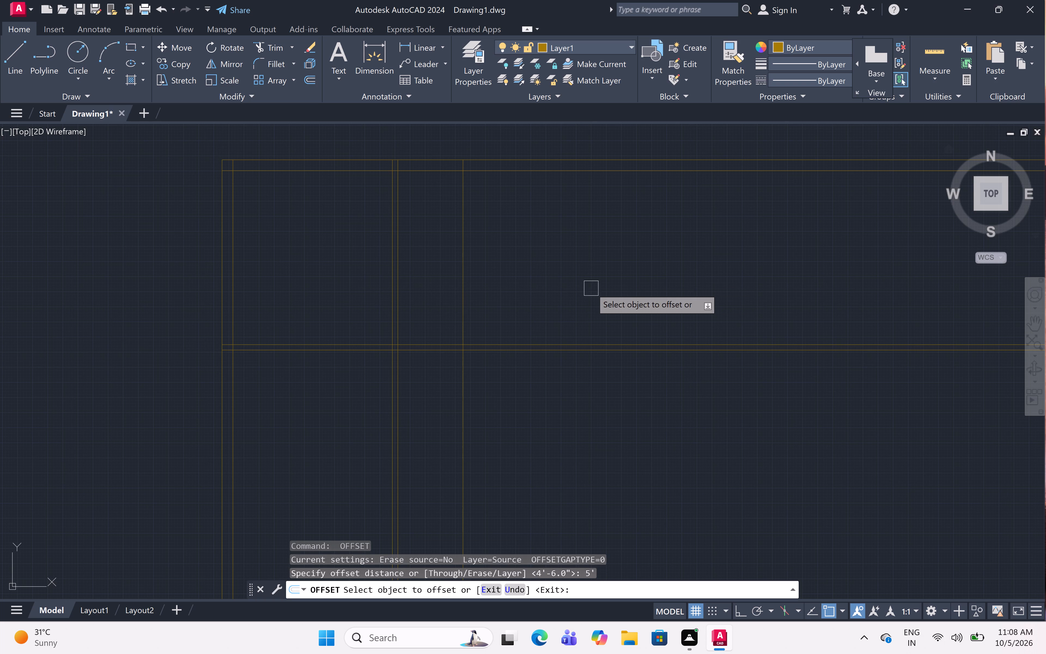
{"action": "left_click", "coordinate": [449, 174]}
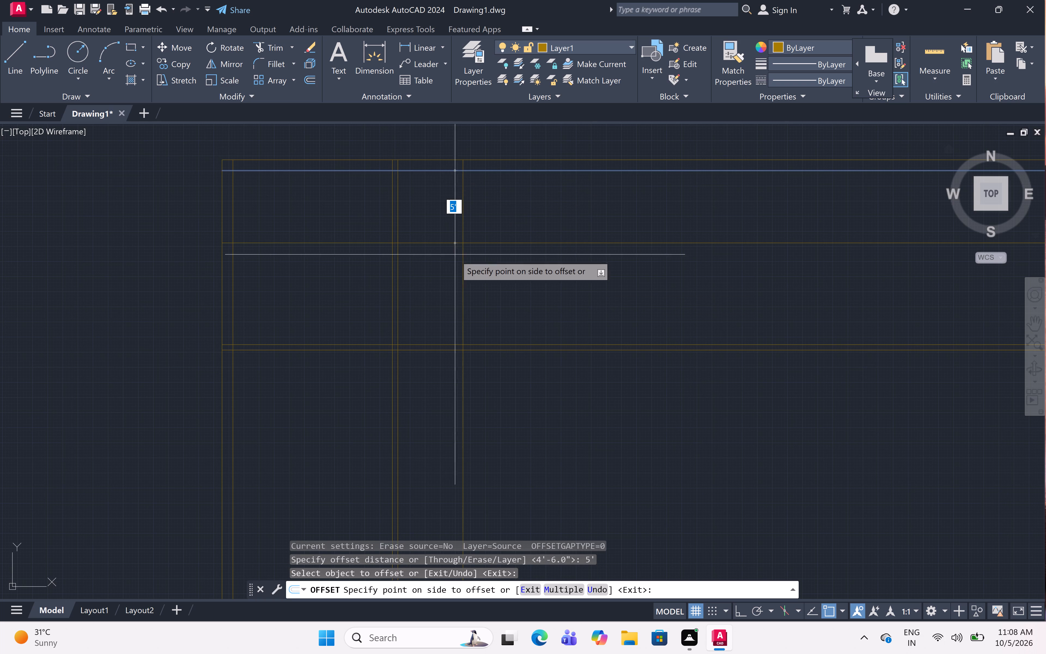
{"action": "left_click", "coordinate": [451, 275]}
{"action": "key", "text": "space"}
Offset the new horizontal line downward and the new vertical line to the right by 4.5" for partition thickness.
{"action": "key", "text": "space"}
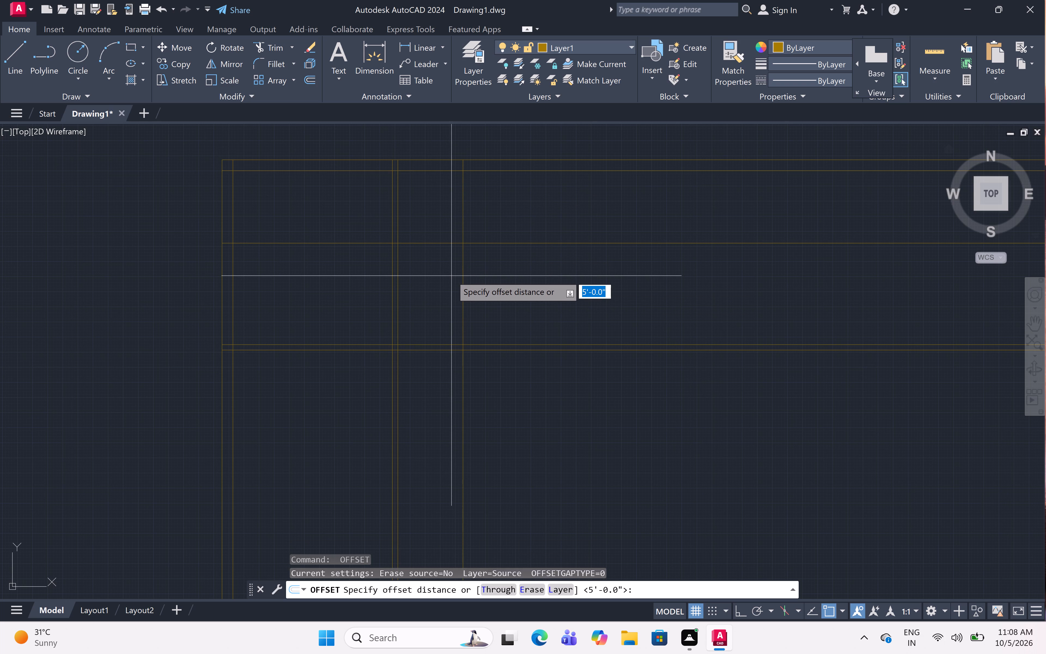
{"action": "type", "text": "4.5\""}
{"action": "key", "text": "space"}
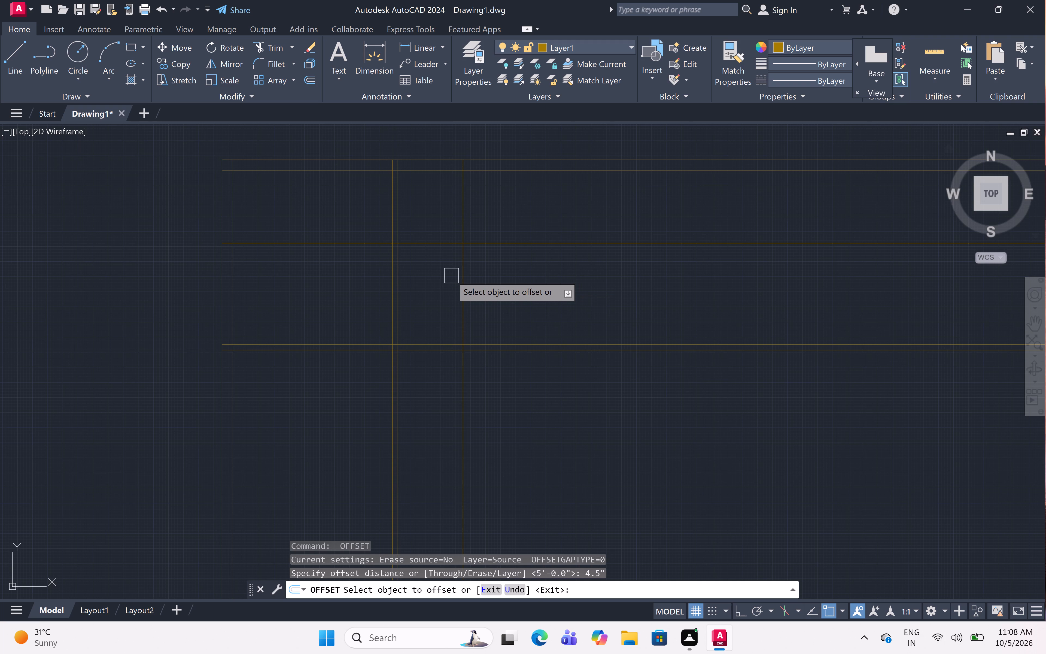
{"action": "left_click", "coordinate": [433, 243]}
{"action": "left_click_drag", "start_coordinate": [438, 303], "coordinate": [439, 300]}
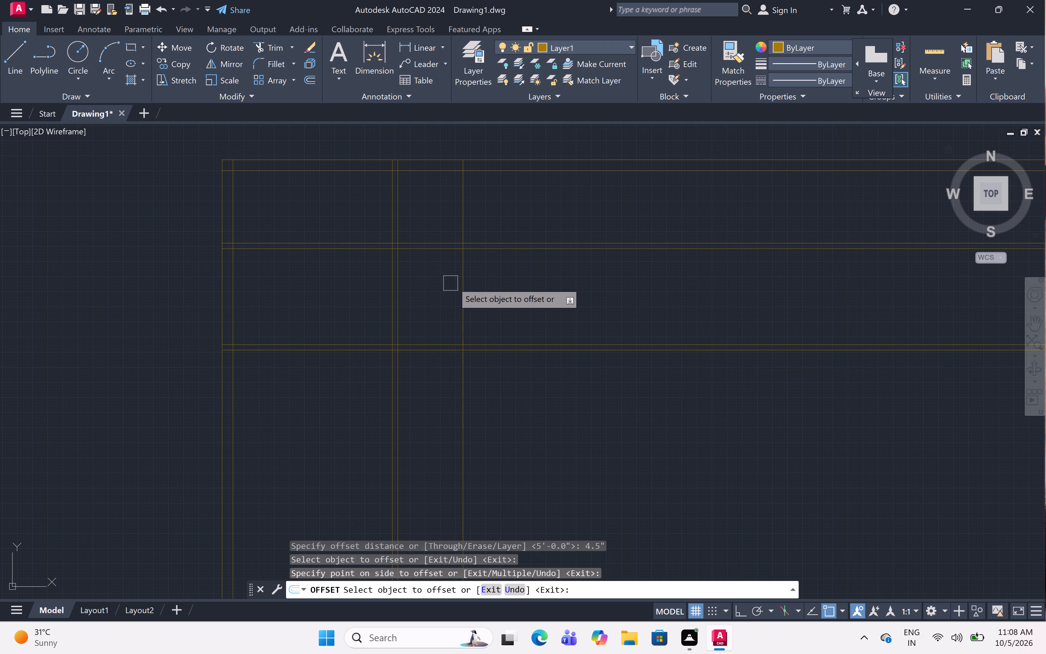
{"action": "left_click_drag", "start_coordinate": [463, 285], "coordinate": [466, 286]}
{"action": "left_click", "coordinate": [526, 298]}
{"action": "key", "text": "Escape"}
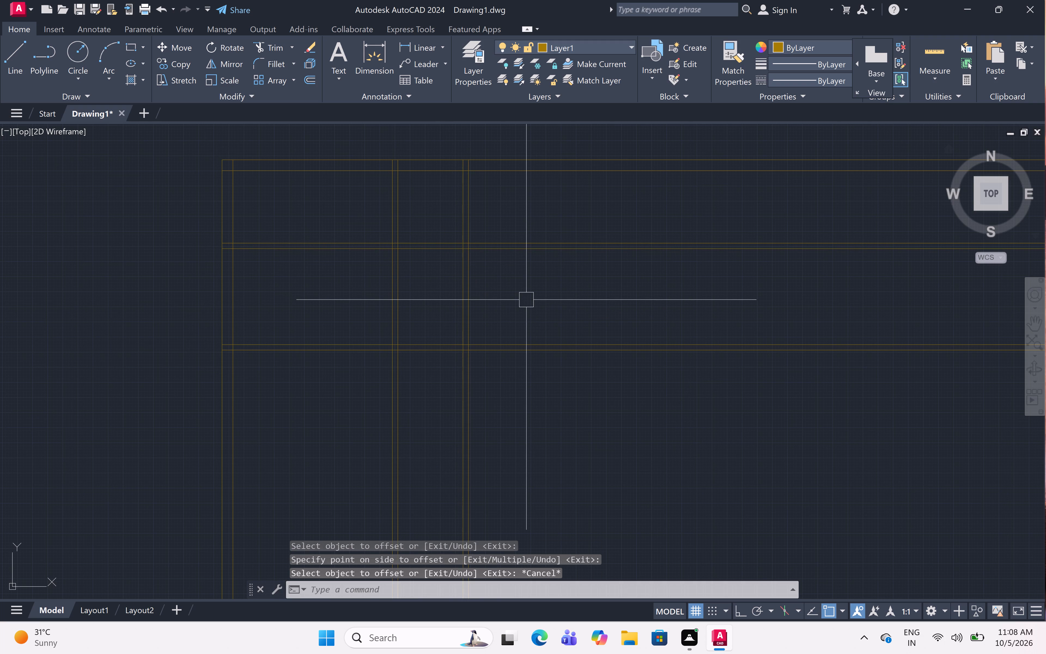
Trim the new horizontal partition's two lines out of the top-left room and the left outer wall.
{"action": "type", "text": "tr"}
{"action": "key", "text": "space"}
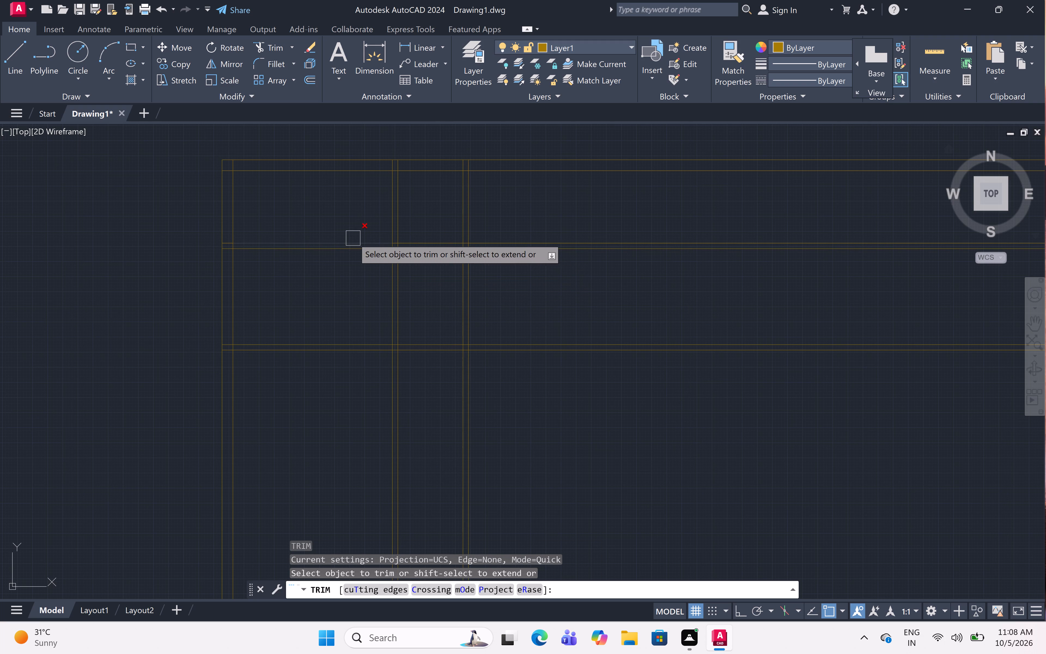
{"action": "left_click", "coordinate": [353, 244]}
{"action": "left_click", "coordinate": [354, 244]}
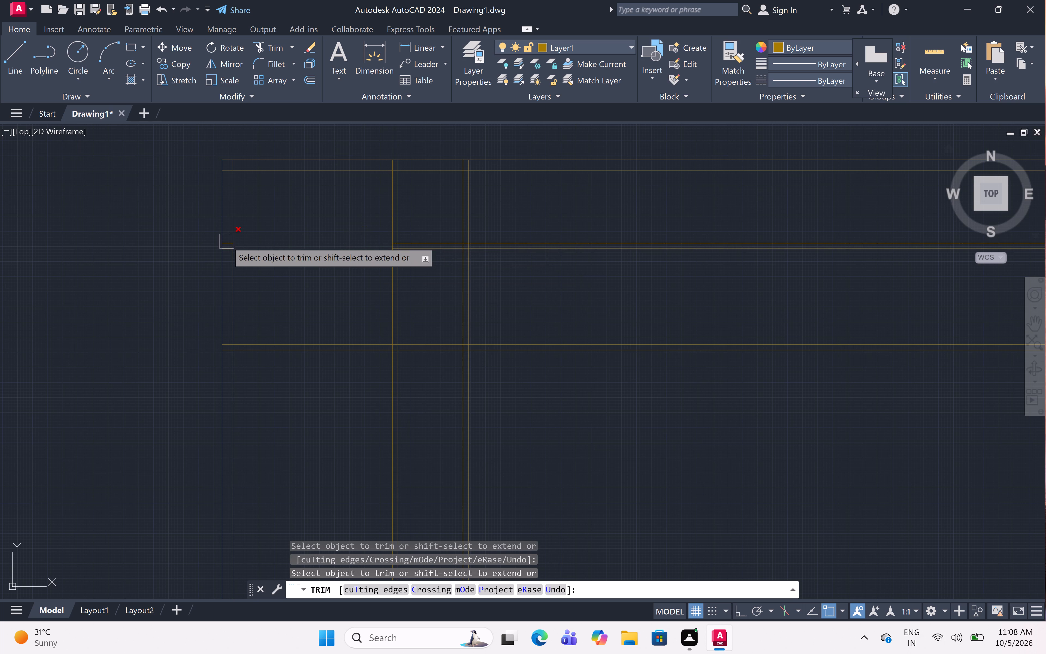
{"action": "scroll", "coordinate": [227, 241], "scroll_direction": "down", "scroll_amount": 3}
{"action": "scroll", "coordinate": [227, 241], "scroll_direction": "up", "scroll_amount": 3}
{"action": "scroll", "coordinate": [227, 241], "scroll_direction": "down", "scroll_amount": 3}
{"action": "scroll", "coordinate": [227, 241], "scroll_direction": "up", "scroll_amount": 2}
{"action": "scroll", "coordinate": [225, 249], "scroll_direction": "down", "scroll_amount": 5}
{"action": "scroll", "coordinate": [225, 249], "scroll_direction": "up", "scroll_amount": 2}
{"action": "scroll", "coordinate": [225, 249], "scroll_direction": "down", "scroll_amount": 1}
{"action": "scroll", "coordinate": [224, 249], "scroll_direction": "up", "scroll_amount": 1}
{"action": "scroll", "coordinate": [224, 249], "scroll_direction": "down", "scroll_amount": 2}
{"action": "scroll", "coordinate": [224, 249], "scroll_direction": "up", "scroll_amount": 1}
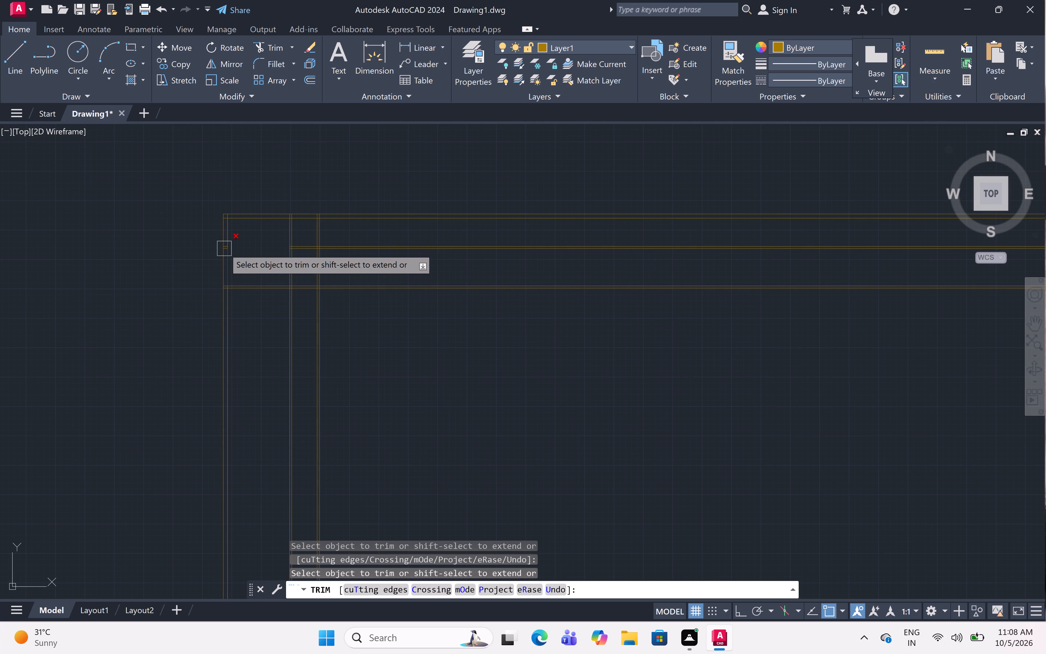
{"action": "scroll", "coordinate": [224, 249], "scroll_direction": "down", "scroll_amount": 1}
{"action": "scroll", "coordinate": [224, 249], "scroll_direction": "up", "scroll_amount": 1}
{"action": "scroll", "coordinate": [224, 249], "scroll_direction": "down", "scroll_amount": 1}
{"action": "scroll", "coordinate": [224, 249], "scroll_direction": "up", "scroll_amount": 6}
{"action": "scroll", "coordinate": [224, 249], "scroll_direction": "down", "scroll_amount": 2}
{"action": "scroll", "coordinate": [224, 249], "scroll_direction": "up", "scroll_amount": 2}
{"action": "scroll", "coordinate": [224, 249], "scroll_direction": "down", "scroll_amount": 2}
{"action": "scroll", "coordinate": [224, 249], "scroll_direction": "up", "scroll_amount": 4}
{"action": "scroll", "coordinate": [224, 249], "scroll_direction": "down", "scroll_amount": 4}
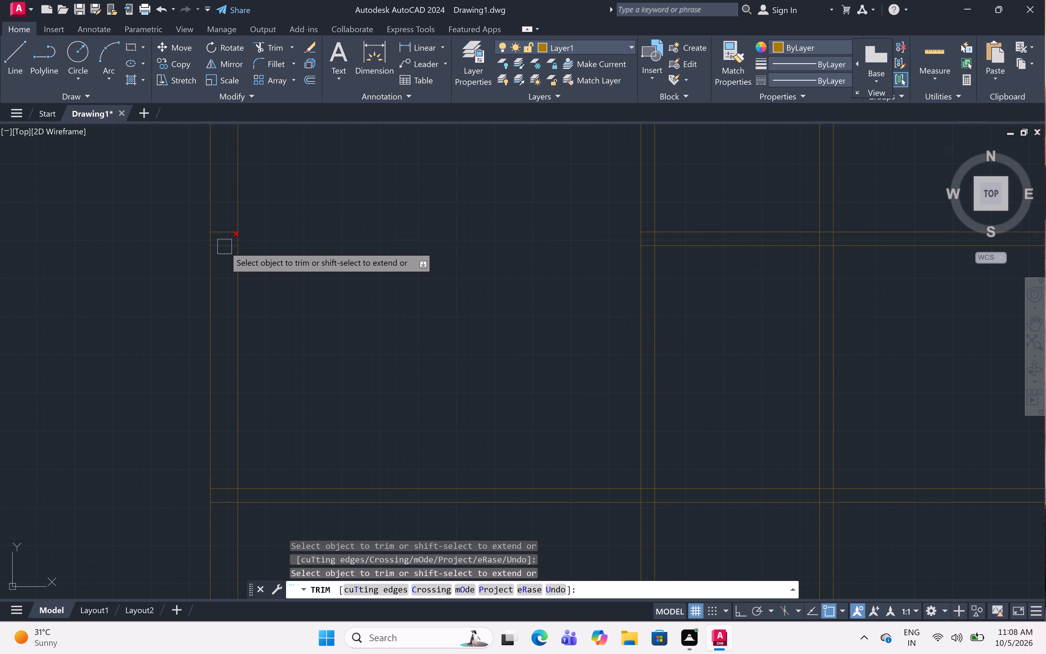
{"action": "left_click", "coordinate": [225, 246]}
{"action": "left_click", "coordinate": [223, 230]}
Trim both lines of the new horizontal partition beyond the right side of the narrow 4.5' space.
{"action": "scroll", "coordinate": [510, 300], "scroll_direction": "up", "scroll_amount": 1}
{"action": "scroll", "coordinate": [510, 300], "scroll_direction": "down", "scroll_amount": 2}
{"action": "scroll", "coordinate": [510, 300], "scroll_direction": "up", "scroll_amount": 2}
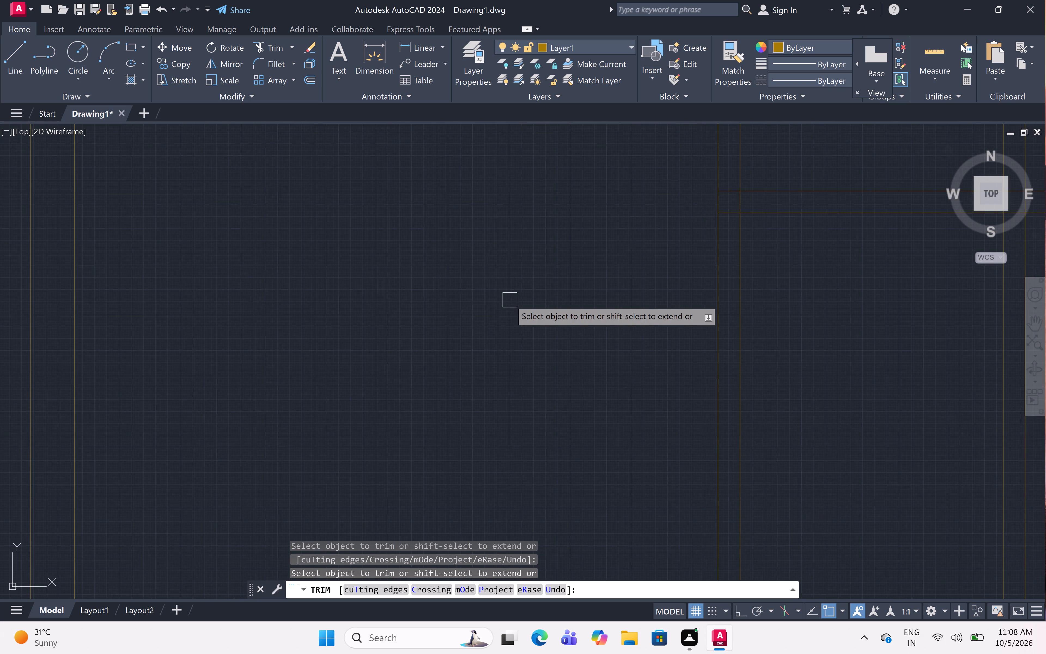
{"action": "scroll", "coordinate": [565, 313], "scroll_direction": "down", "scroll_amount": 2}
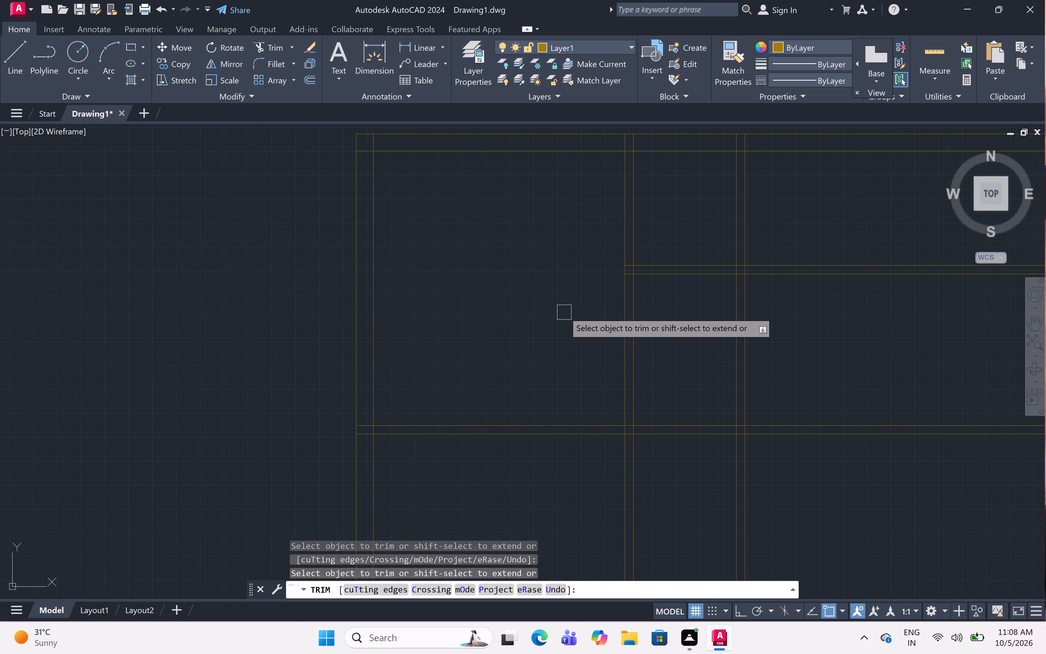
{"action": "scroll", "coordinate": [616, 299], "scroll_direction": "down", "scroll_amount": 1}
{"action": "scroll", "coordinate": [616, 300], "scroll_direction": "up", "scroll_amount": 1}
{"action": "scroll", "coordinate": [616, 300], "scroll_direction": "down", "scroll_amount": 1}
{"action": "scroll", "coordinate": [617, 300], "scroll_direction": "up", "scroll_amount": 1}
{"action": "scroll", "coordinate": [695, 304], "scroll_direction": "down", "scroll_amount": 1}
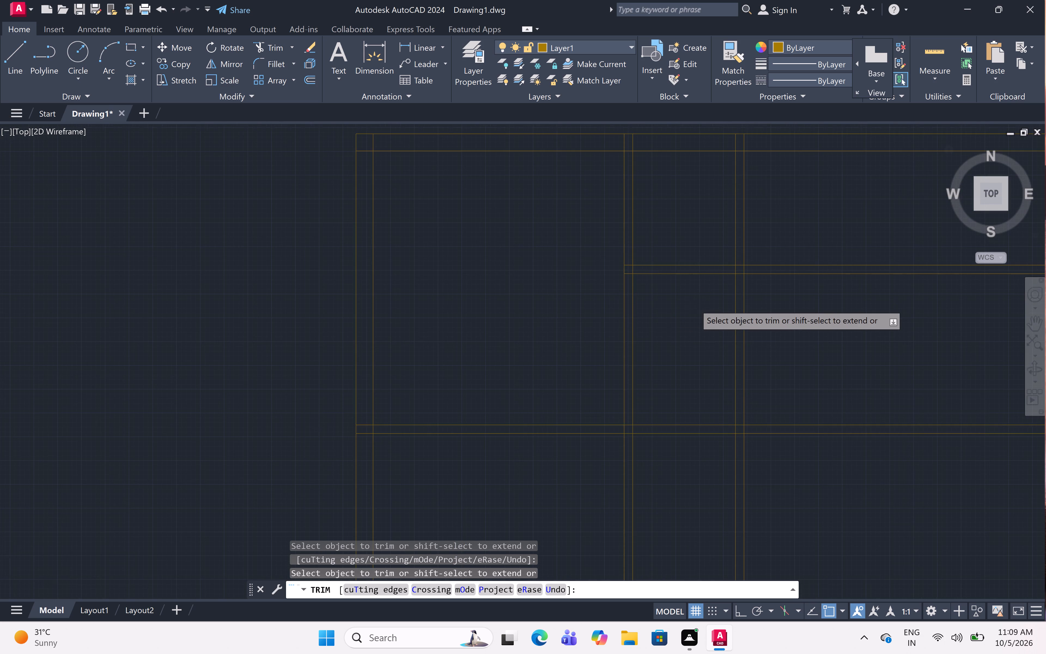
{"action": "left_click", "coordinate": [765, 284]}
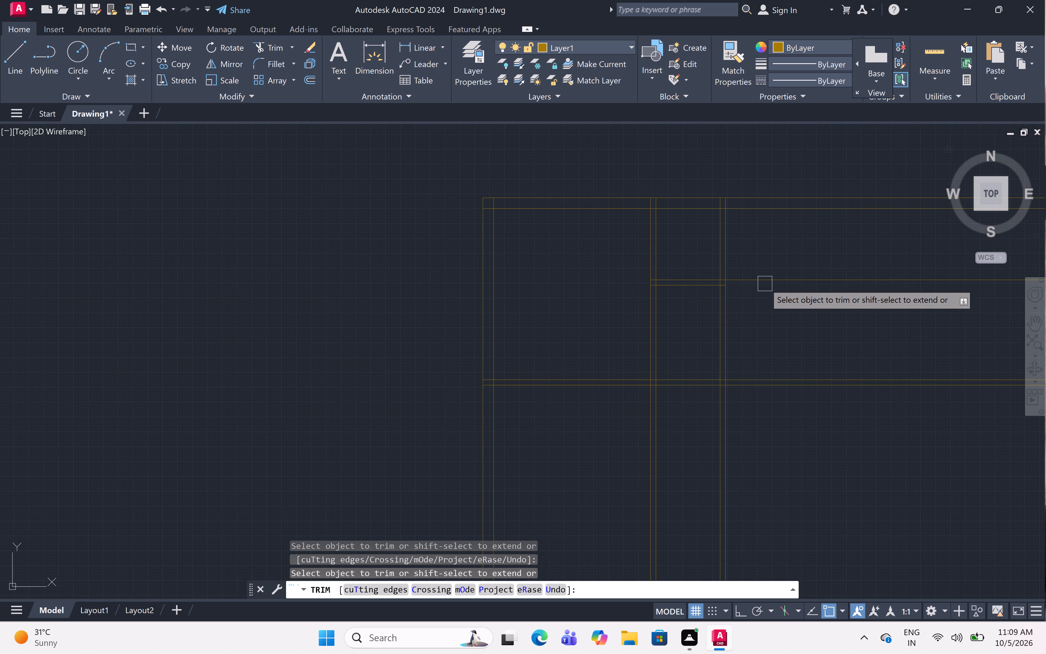
{"action": "left_click", "coordinate": [760, 278]}
Trim both lines of the lower horizontal partition between the two vertical partitions to open the passage.
{"action": "left_click", "coordinate": [674, 379]}
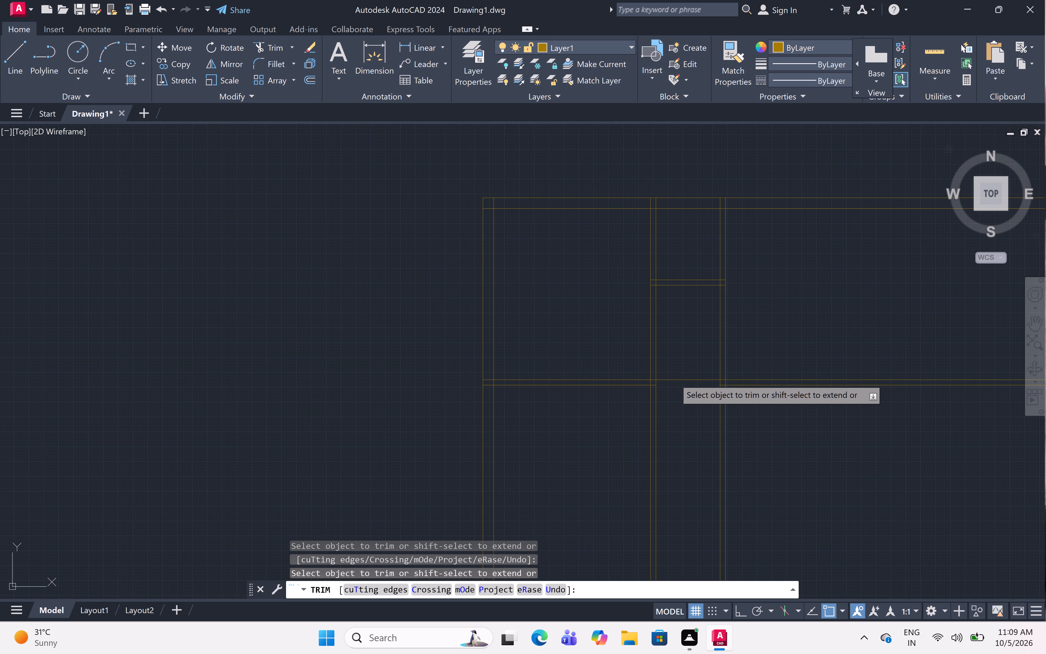
{"action": "left_click", "coordinate": [681, 380]}
{"action": "key", "text": "Escape"}
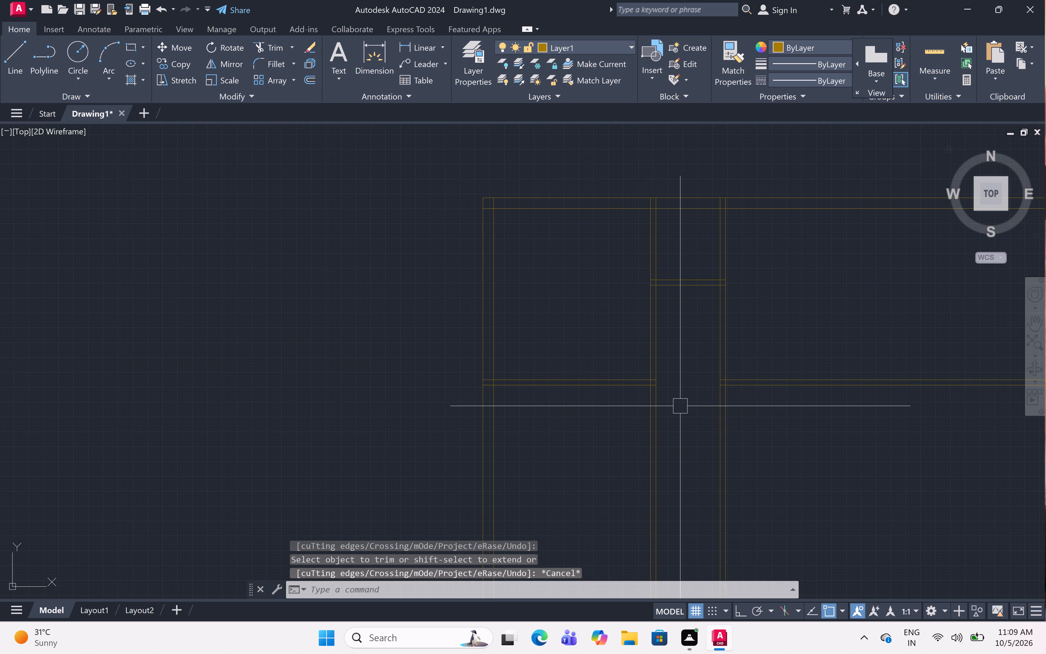
Offset the right line of the second vertical partition 12' to the right.
{"action": "type", "text": "off"}
{"action": "key", "text": "space"}
{"action": "type", "text": "12'"}
{"action": "key", "text": "space"}
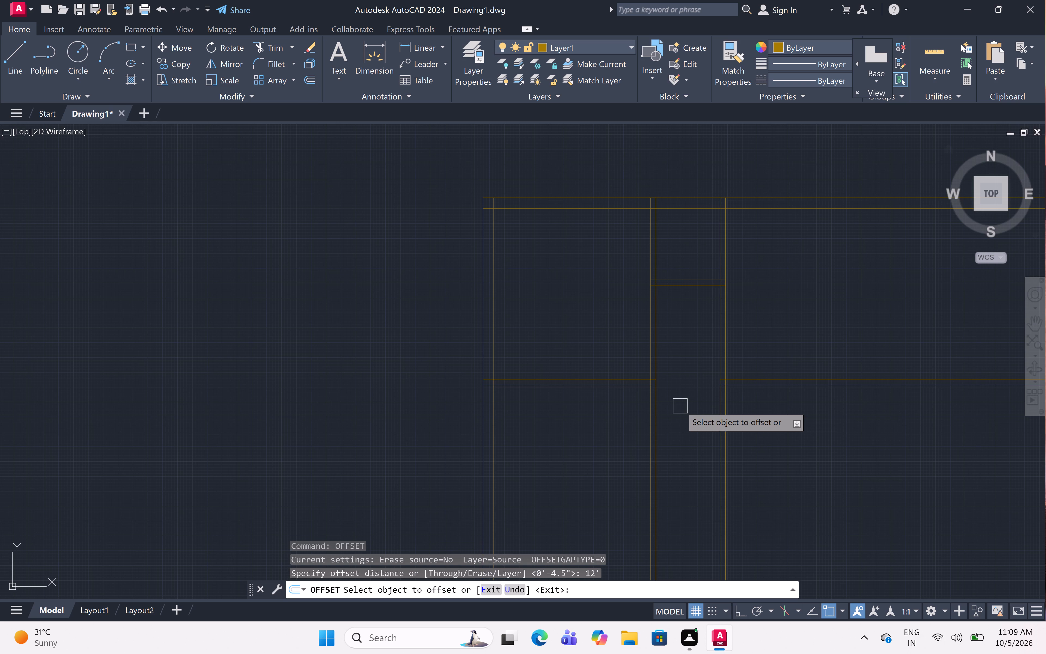
{"action": "left_click", "coordinate": [732, 341]}
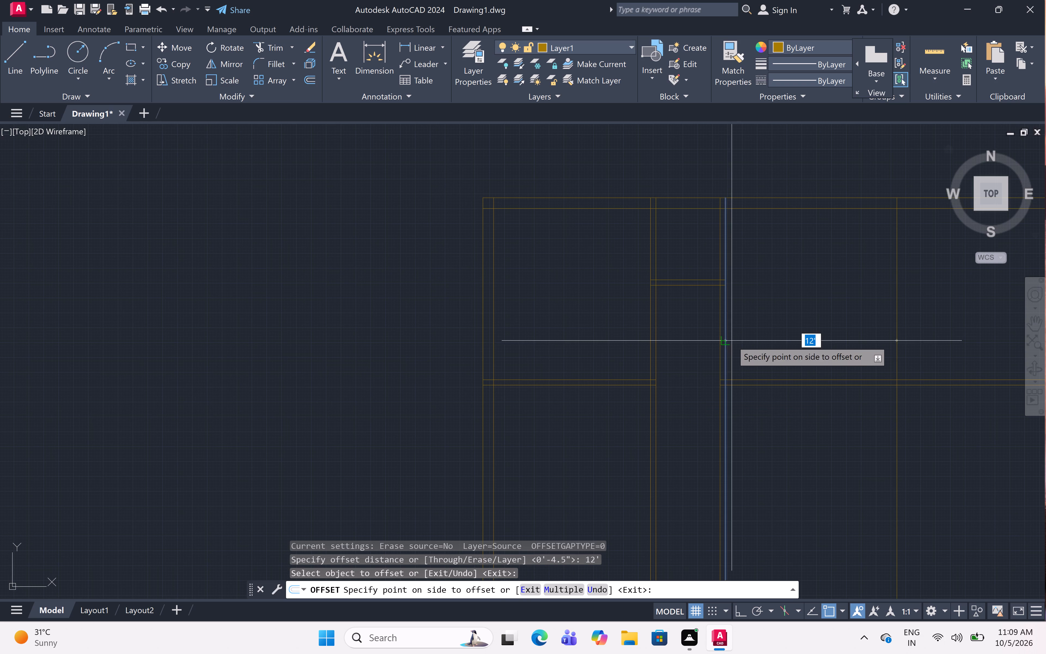
{"action": "left_click", "coordinate": [878, 348]}
{"action": "key", "text": "space"}
Offset the new vertical line 9" to the right to form the right outer wall.
{"action": "key", "text": "space"}
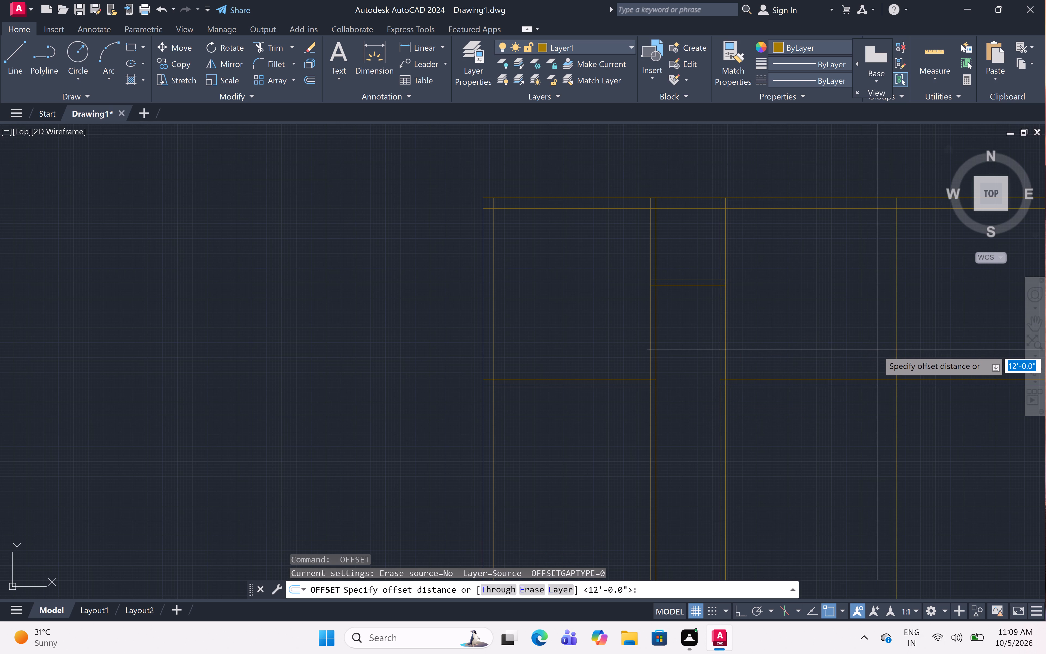
{"action": "key", "text": "9"}
{"action": "key", "text": "shift+quotedbl"}
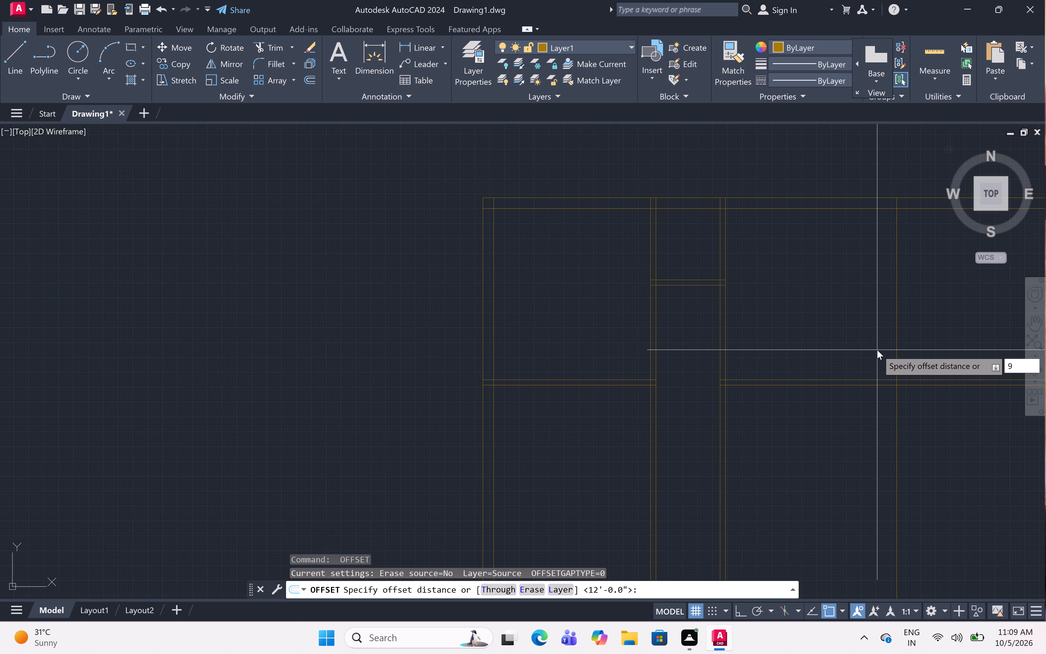
{"action": "key", "text": "space"}
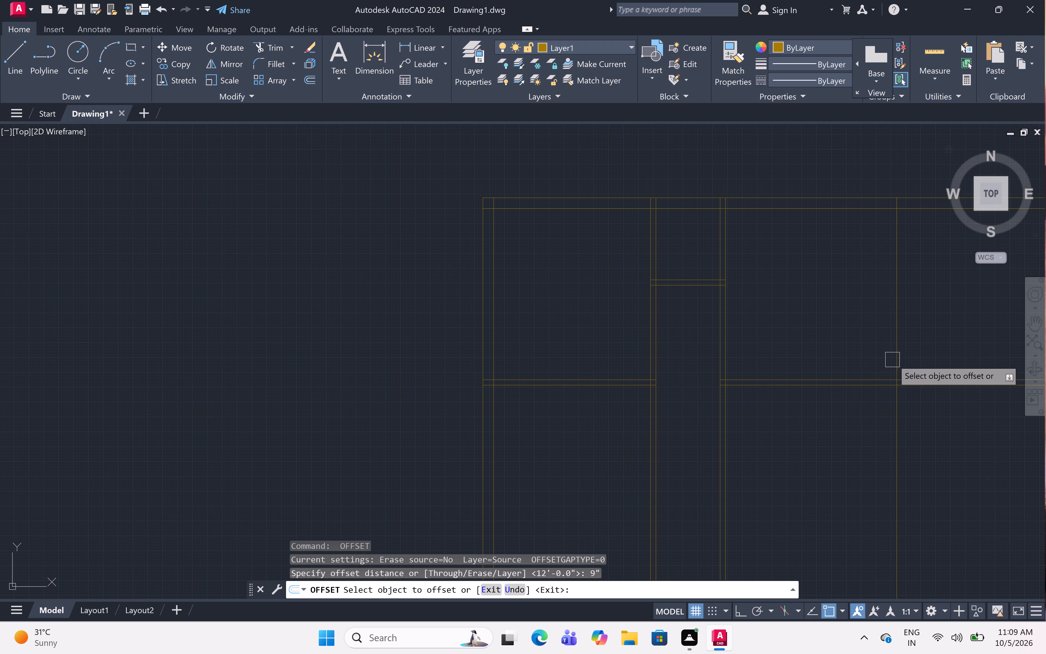
{"action": "left_click", "coordinate": [899, 354]}
{"action": "left_click_drag", "start_coordinate": [941, 358], "coordinate": [944, 359]}
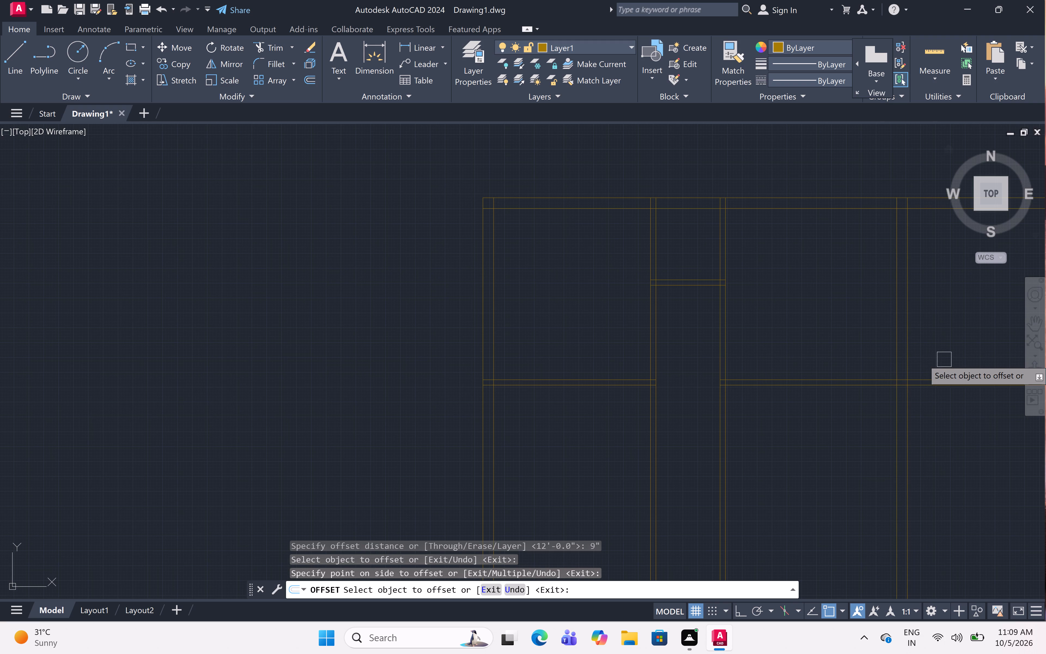
{"action": "left_click_drag", "start_coordinate": [944, 359], "coordinate": [945, 359]}
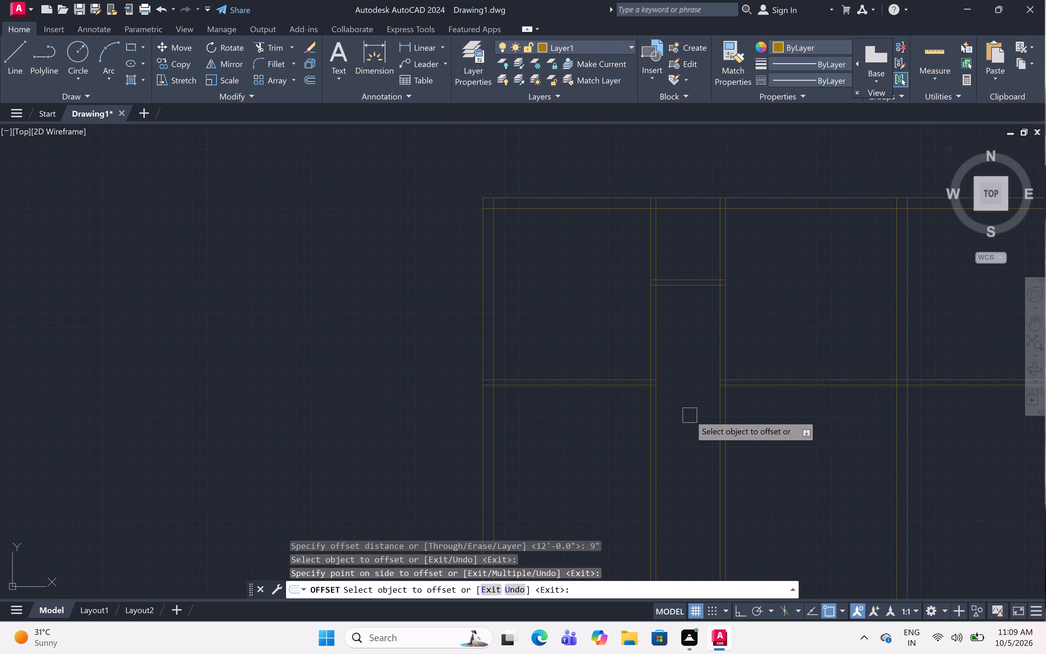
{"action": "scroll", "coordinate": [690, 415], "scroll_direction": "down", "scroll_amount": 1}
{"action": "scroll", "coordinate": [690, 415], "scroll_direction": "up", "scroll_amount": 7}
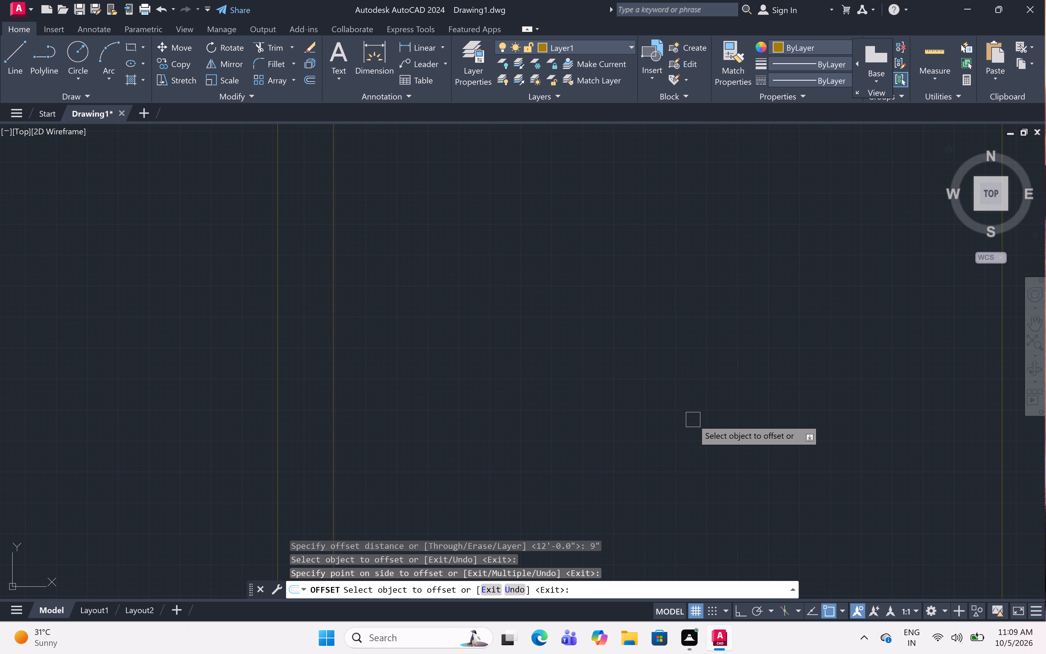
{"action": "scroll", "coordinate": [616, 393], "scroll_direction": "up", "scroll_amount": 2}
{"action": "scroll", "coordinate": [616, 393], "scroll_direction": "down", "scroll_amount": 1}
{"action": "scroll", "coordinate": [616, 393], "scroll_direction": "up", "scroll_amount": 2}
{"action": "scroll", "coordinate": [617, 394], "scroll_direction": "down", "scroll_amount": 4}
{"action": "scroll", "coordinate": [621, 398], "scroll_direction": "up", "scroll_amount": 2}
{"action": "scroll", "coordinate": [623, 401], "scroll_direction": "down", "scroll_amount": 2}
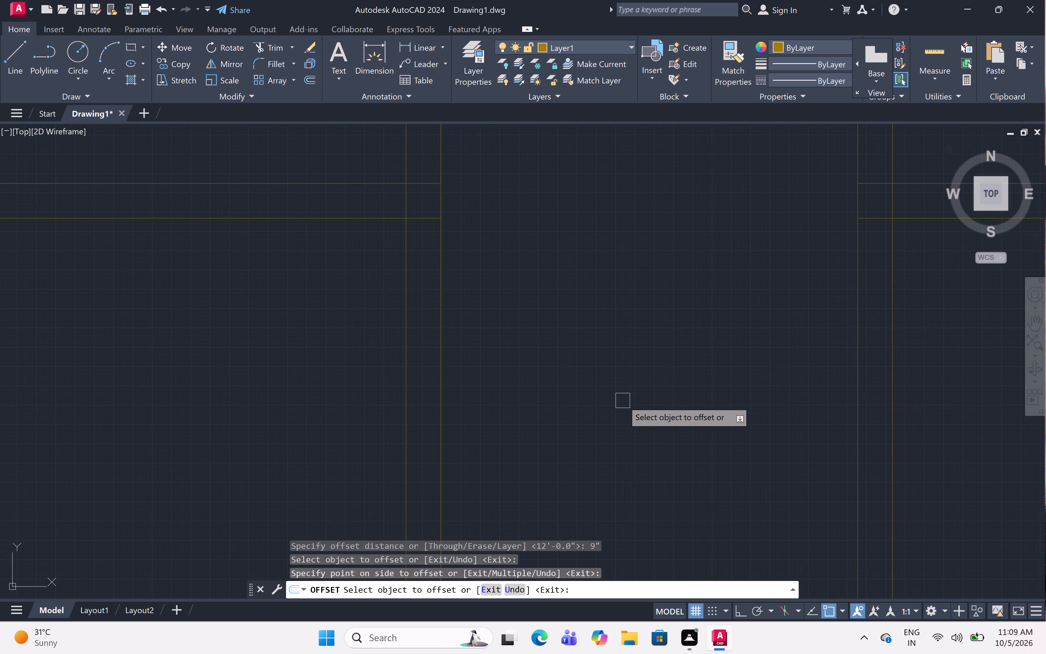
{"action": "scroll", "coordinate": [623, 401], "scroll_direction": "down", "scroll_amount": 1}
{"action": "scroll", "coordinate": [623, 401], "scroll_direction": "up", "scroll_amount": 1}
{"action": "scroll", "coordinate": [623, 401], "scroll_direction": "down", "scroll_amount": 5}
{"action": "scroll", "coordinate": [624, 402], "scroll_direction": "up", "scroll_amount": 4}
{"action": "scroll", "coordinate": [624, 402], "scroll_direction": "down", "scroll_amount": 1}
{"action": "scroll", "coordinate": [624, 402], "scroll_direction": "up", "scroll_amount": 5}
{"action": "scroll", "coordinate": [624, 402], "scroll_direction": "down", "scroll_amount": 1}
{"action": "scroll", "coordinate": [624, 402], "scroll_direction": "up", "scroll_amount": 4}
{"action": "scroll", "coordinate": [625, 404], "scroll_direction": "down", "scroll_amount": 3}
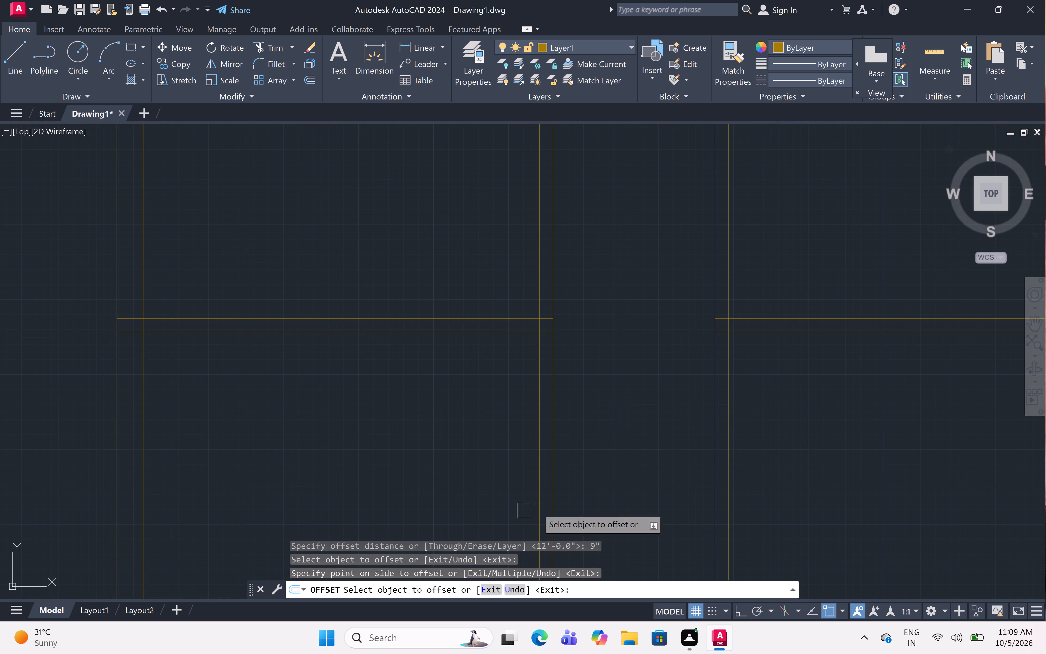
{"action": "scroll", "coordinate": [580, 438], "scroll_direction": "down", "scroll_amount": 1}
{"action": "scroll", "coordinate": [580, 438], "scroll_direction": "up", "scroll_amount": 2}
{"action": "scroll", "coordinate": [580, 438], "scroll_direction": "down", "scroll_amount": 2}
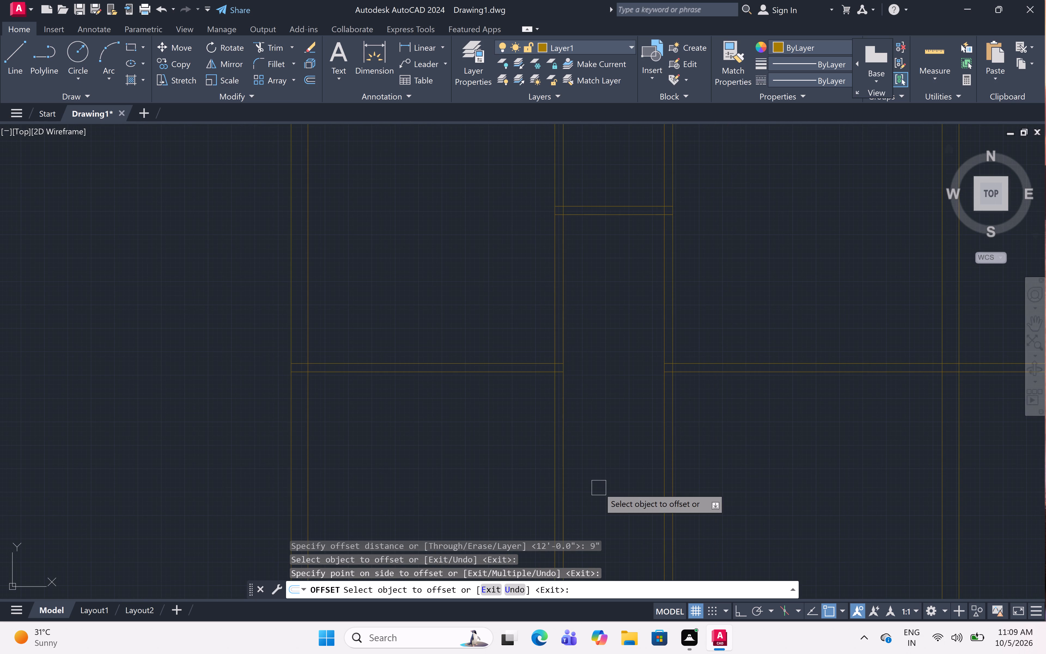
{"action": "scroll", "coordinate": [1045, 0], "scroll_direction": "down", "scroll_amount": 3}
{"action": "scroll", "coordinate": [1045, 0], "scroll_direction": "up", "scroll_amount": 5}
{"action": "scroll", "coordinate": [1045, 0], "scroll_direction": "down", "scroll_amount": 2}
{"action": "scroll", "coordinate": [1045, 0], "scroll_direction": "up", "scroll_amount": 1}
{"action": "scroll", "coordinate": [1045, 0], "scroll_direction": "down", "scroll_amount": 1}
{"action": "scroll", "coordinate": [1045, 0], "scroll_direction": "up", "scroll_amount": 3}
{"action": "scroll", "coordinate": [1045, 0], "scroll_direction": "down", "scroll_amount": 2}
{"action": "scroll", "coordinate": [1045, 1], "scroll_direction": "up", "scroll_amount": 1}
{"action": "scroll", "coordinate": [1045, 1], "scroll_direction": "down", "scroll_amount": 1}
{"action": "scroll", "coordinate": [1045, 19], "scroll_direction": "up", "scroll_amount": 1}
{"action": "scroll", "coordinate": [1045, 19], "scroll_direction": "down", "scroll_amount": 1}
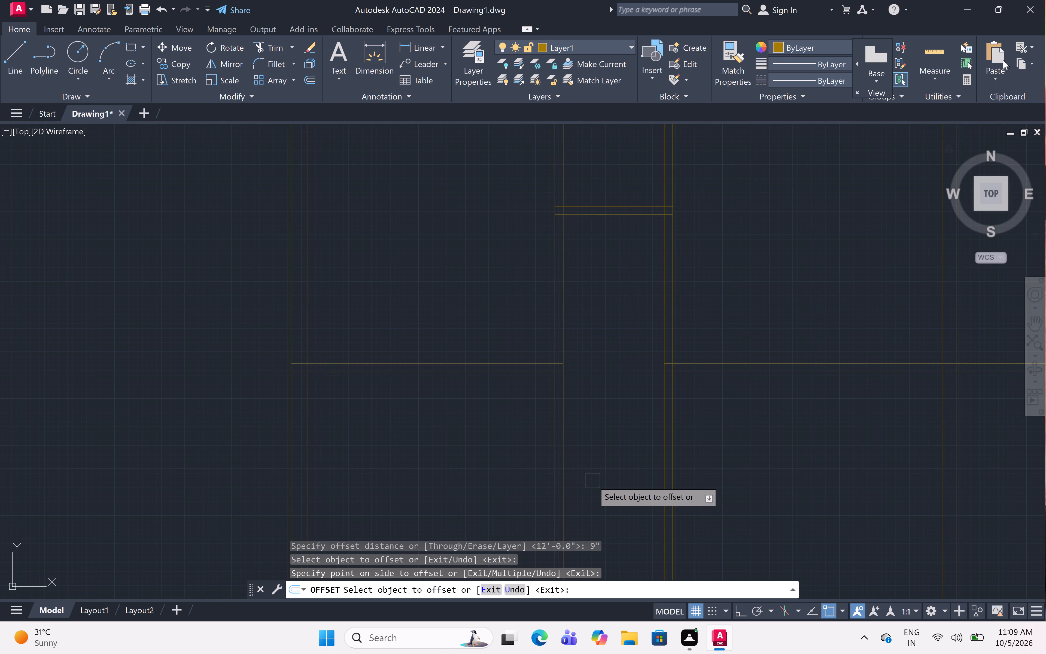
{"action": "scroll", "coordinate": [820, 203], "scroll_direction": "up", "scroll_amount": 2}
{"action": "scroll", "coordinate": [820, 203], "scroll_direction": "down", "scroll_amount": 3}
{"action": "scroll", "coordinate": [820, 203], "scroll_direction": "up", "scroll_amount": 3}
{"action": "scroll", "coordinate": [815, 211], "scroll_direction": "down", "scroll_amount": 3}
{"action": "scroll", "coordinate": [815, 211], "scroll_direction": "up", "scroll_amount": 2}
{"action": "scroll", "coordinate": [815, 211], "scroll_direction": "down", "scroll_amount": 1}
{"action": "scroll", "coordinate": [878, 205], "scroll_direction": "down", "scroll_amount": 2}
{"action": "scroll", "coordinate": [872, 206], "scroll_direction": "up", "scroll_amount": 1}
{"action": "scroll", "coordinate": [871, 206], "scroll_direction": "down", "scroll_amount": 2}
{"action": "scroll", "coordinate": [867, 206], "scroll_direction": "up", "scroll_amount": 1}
Trim both lines of the top outer wall and both lines of the horizontal partition beyond the right outer wall.
{"action": "middle_click_drag", "start_coordinate": [880, 201], "coordinate": [696, 181]}
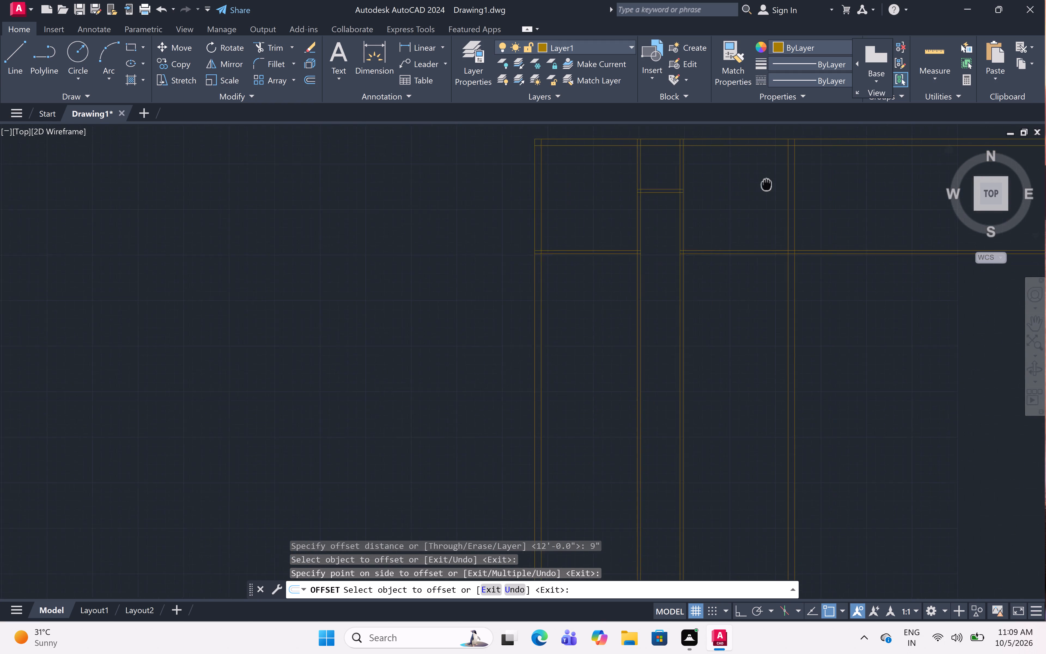
{"action": "middle_click_drag", "start_coordinate": [696, 181], "coordinate": [670, 194]}
{"action": "middle_click_drag", "start_coordinate": [667, 198], "coordinate": [646, 241]}
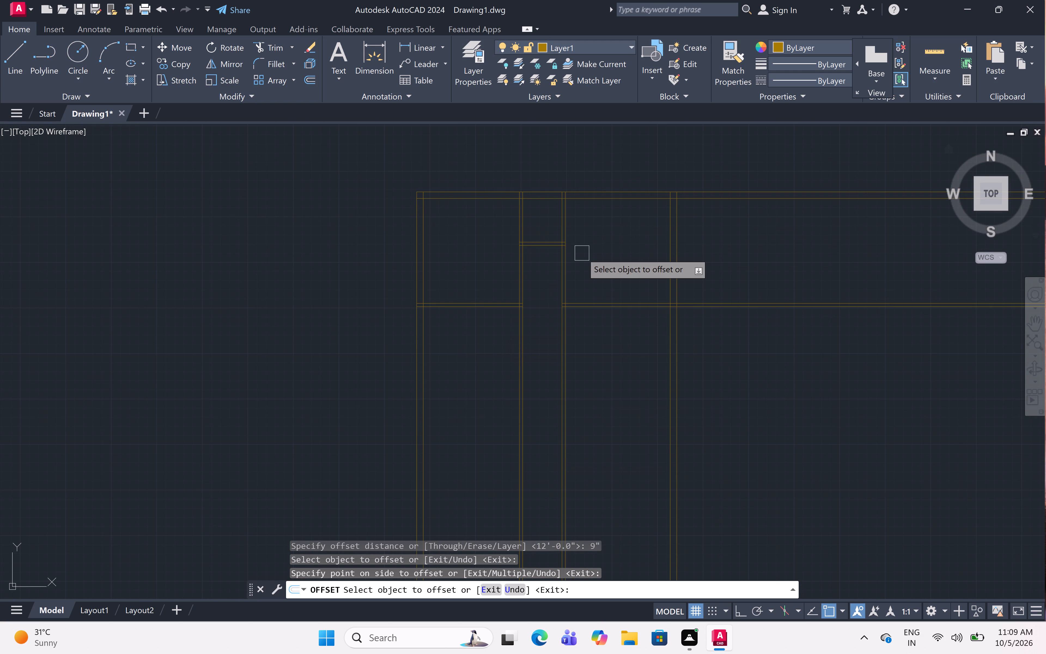
{"action": "key", "text": "Escape"}
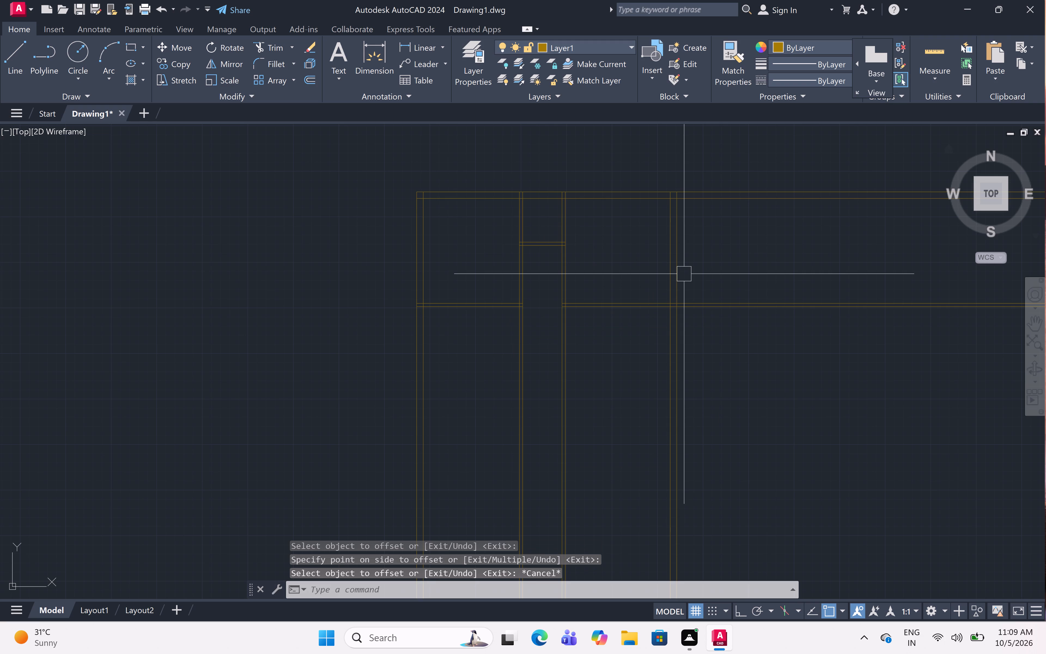
{"action": "type", "text": "tr"}
{"action": "key", "text": "space"}
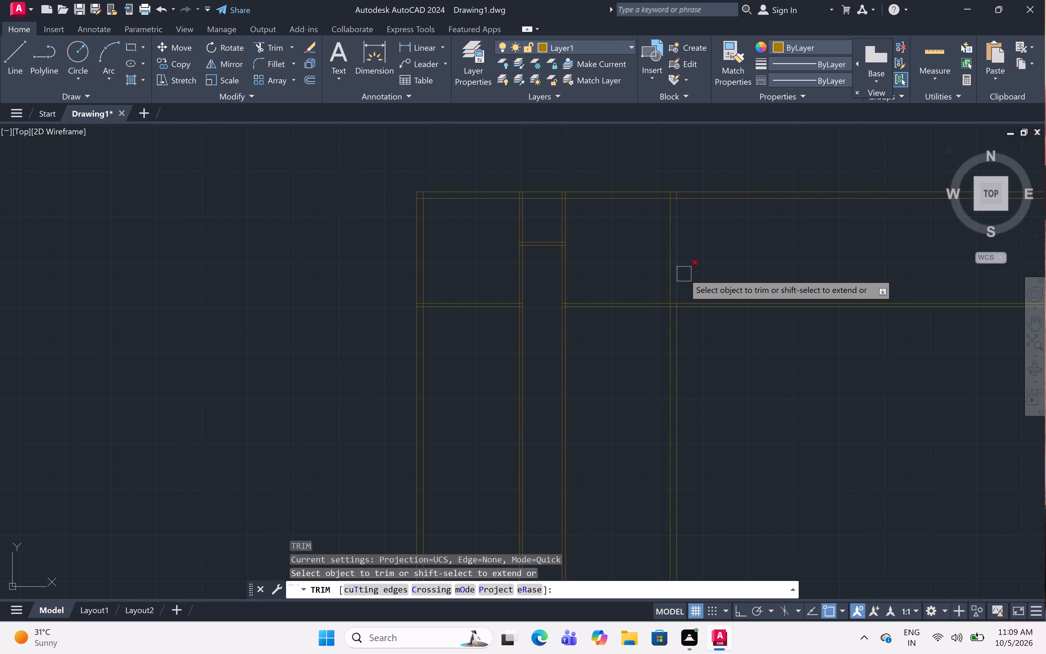
{"action": "left_click", "coordinate": [720, 193]}
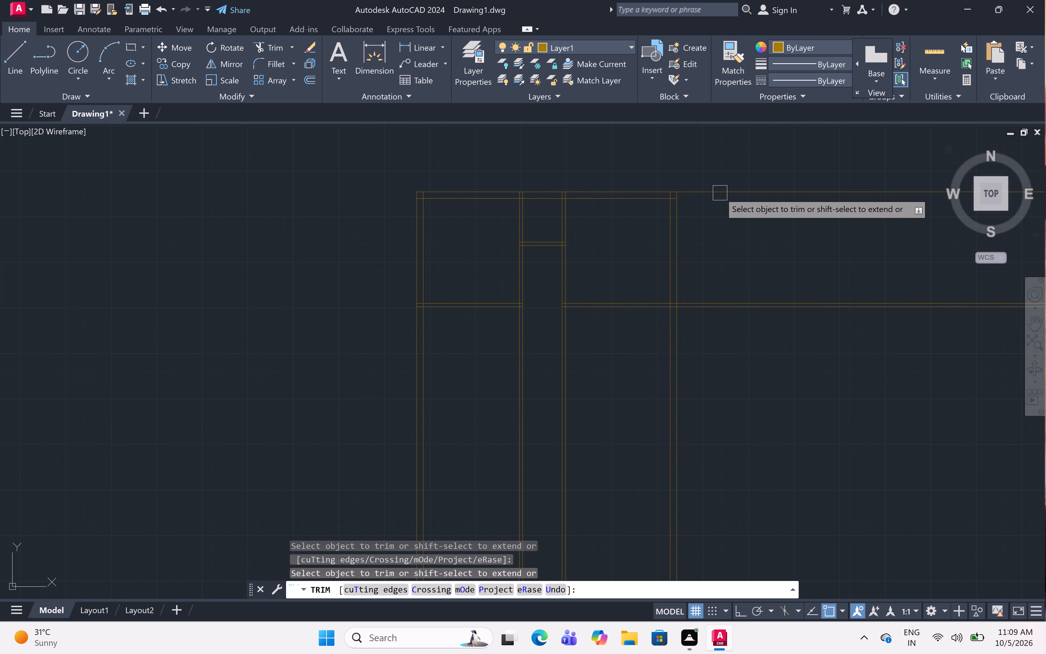
{"action": "left_click", "coordinate": [715, 191]}
{"action": "left_click", "coordinate": [713, 301]}
{"action": "left_click", "coordinate": [711, 299]}
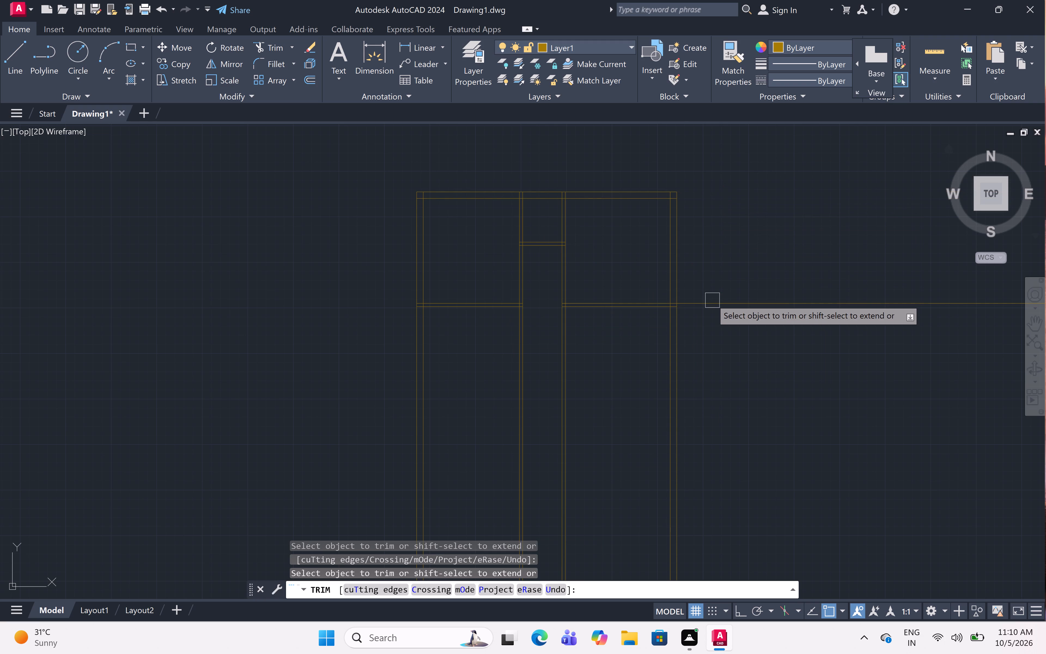
{"action": "key", "text": "Escape"}
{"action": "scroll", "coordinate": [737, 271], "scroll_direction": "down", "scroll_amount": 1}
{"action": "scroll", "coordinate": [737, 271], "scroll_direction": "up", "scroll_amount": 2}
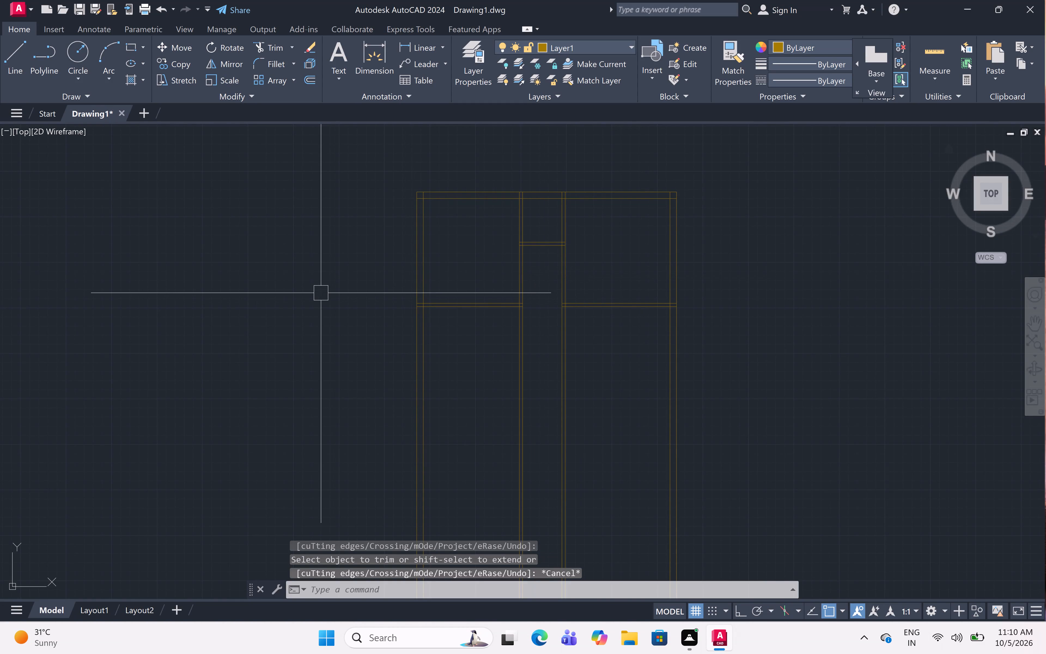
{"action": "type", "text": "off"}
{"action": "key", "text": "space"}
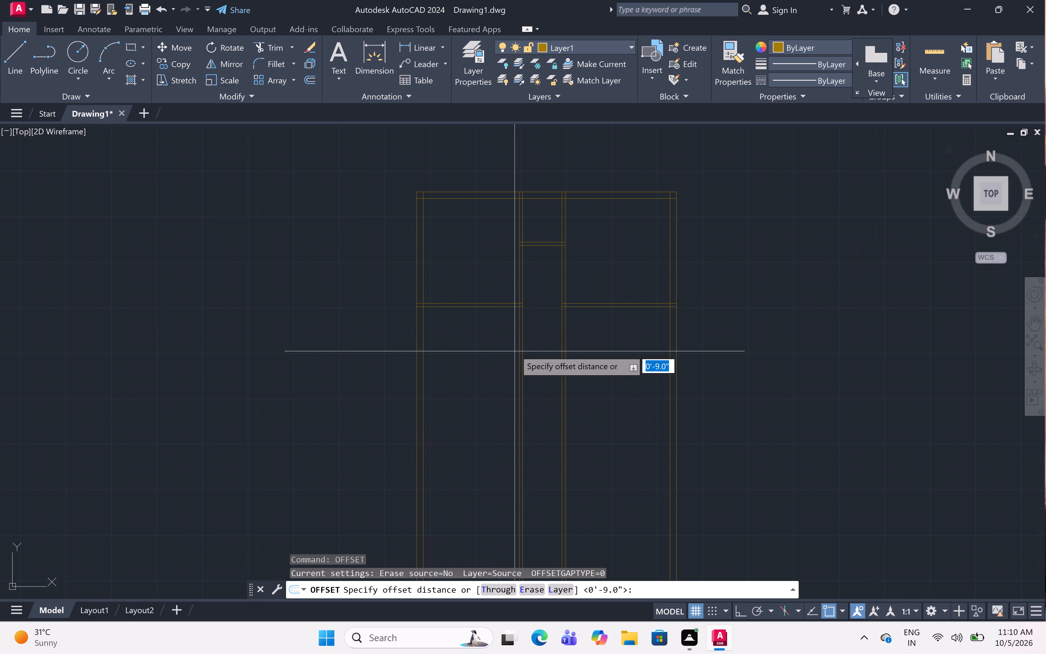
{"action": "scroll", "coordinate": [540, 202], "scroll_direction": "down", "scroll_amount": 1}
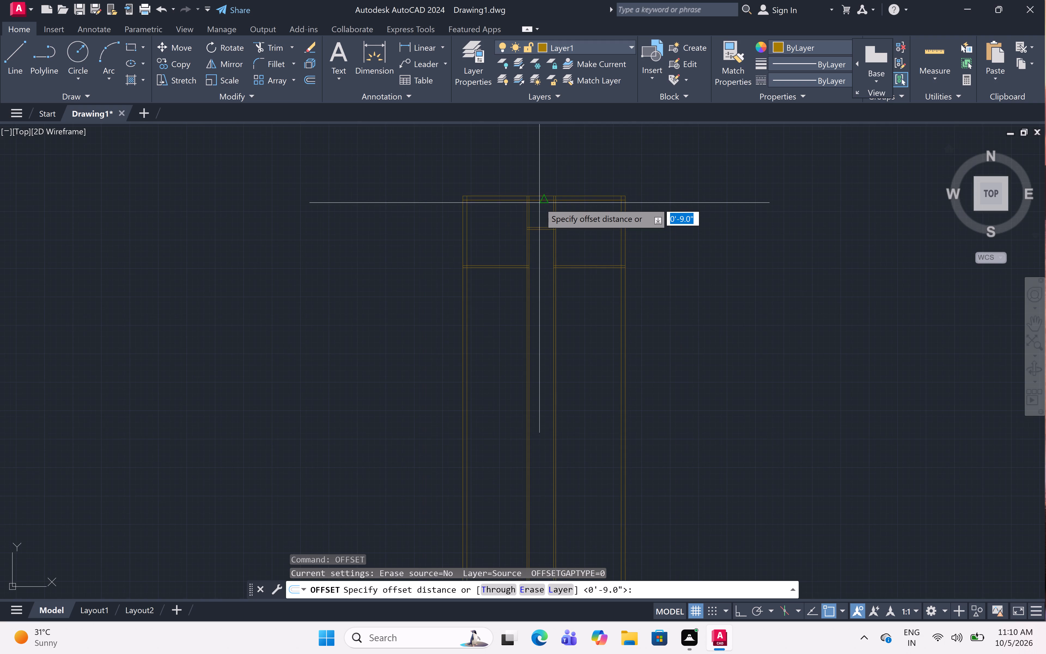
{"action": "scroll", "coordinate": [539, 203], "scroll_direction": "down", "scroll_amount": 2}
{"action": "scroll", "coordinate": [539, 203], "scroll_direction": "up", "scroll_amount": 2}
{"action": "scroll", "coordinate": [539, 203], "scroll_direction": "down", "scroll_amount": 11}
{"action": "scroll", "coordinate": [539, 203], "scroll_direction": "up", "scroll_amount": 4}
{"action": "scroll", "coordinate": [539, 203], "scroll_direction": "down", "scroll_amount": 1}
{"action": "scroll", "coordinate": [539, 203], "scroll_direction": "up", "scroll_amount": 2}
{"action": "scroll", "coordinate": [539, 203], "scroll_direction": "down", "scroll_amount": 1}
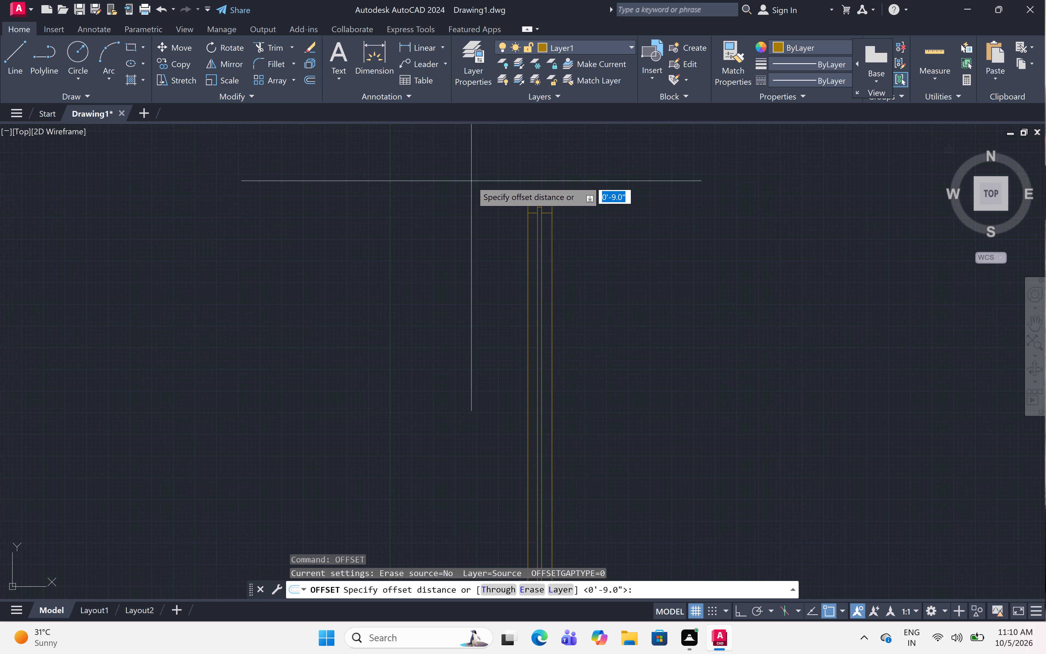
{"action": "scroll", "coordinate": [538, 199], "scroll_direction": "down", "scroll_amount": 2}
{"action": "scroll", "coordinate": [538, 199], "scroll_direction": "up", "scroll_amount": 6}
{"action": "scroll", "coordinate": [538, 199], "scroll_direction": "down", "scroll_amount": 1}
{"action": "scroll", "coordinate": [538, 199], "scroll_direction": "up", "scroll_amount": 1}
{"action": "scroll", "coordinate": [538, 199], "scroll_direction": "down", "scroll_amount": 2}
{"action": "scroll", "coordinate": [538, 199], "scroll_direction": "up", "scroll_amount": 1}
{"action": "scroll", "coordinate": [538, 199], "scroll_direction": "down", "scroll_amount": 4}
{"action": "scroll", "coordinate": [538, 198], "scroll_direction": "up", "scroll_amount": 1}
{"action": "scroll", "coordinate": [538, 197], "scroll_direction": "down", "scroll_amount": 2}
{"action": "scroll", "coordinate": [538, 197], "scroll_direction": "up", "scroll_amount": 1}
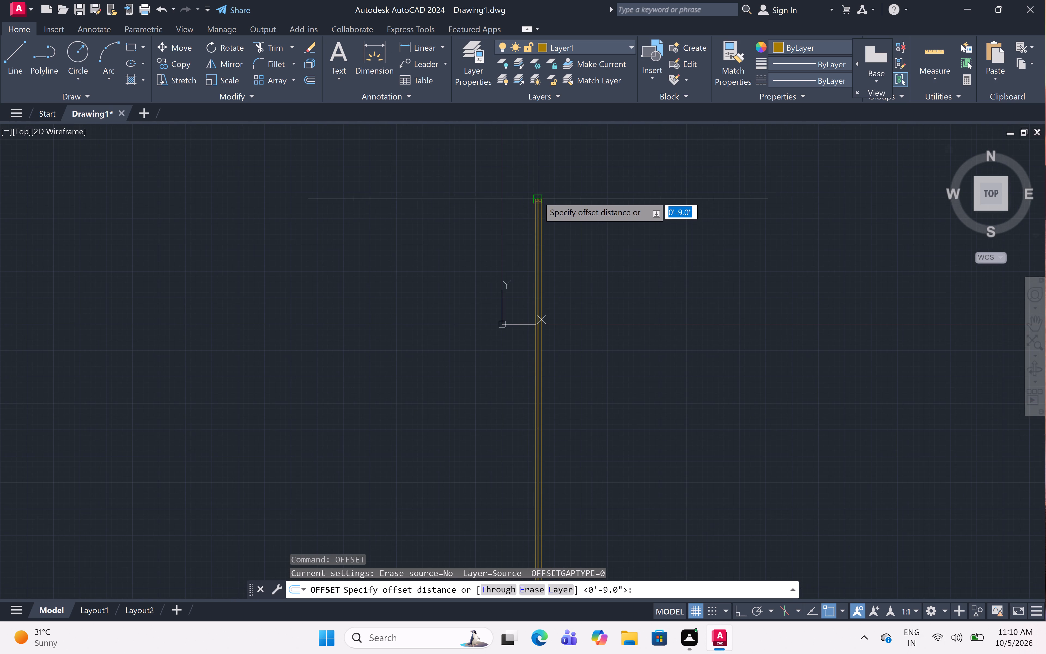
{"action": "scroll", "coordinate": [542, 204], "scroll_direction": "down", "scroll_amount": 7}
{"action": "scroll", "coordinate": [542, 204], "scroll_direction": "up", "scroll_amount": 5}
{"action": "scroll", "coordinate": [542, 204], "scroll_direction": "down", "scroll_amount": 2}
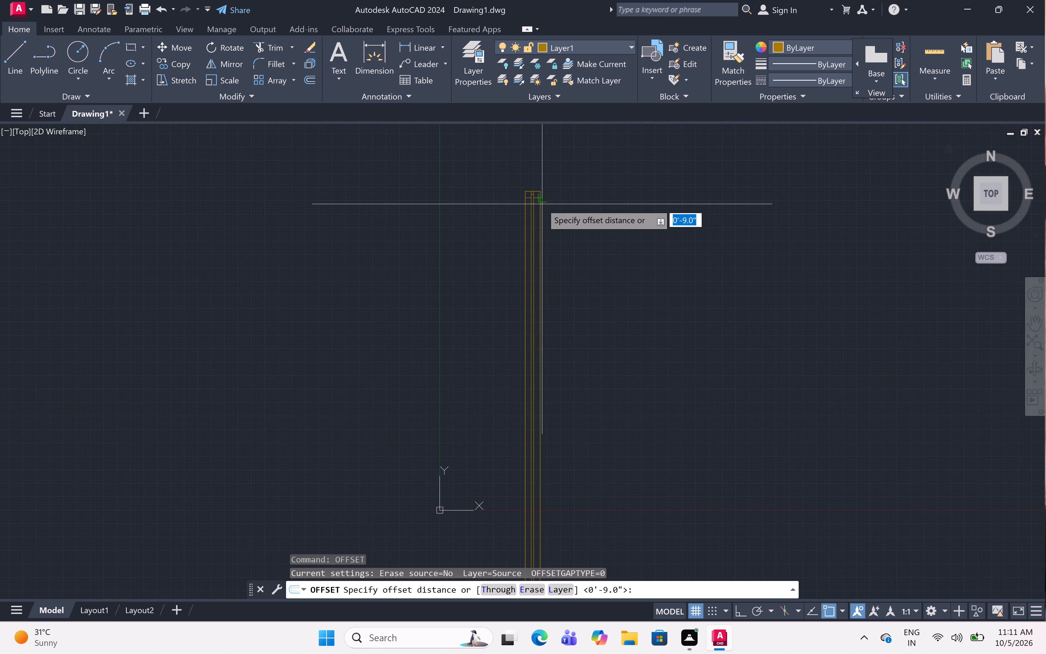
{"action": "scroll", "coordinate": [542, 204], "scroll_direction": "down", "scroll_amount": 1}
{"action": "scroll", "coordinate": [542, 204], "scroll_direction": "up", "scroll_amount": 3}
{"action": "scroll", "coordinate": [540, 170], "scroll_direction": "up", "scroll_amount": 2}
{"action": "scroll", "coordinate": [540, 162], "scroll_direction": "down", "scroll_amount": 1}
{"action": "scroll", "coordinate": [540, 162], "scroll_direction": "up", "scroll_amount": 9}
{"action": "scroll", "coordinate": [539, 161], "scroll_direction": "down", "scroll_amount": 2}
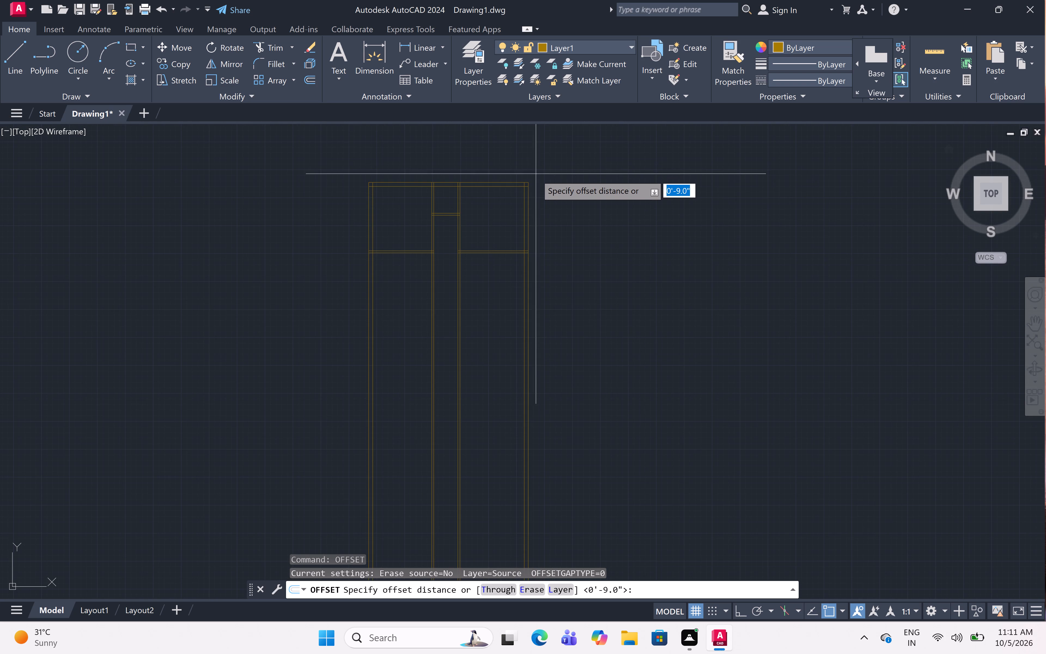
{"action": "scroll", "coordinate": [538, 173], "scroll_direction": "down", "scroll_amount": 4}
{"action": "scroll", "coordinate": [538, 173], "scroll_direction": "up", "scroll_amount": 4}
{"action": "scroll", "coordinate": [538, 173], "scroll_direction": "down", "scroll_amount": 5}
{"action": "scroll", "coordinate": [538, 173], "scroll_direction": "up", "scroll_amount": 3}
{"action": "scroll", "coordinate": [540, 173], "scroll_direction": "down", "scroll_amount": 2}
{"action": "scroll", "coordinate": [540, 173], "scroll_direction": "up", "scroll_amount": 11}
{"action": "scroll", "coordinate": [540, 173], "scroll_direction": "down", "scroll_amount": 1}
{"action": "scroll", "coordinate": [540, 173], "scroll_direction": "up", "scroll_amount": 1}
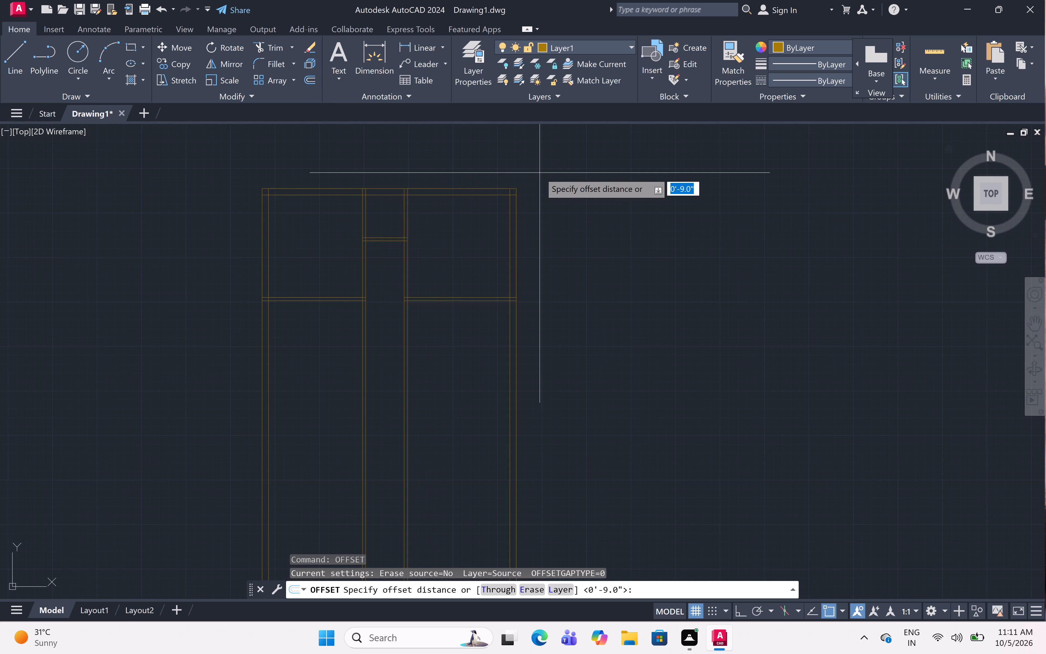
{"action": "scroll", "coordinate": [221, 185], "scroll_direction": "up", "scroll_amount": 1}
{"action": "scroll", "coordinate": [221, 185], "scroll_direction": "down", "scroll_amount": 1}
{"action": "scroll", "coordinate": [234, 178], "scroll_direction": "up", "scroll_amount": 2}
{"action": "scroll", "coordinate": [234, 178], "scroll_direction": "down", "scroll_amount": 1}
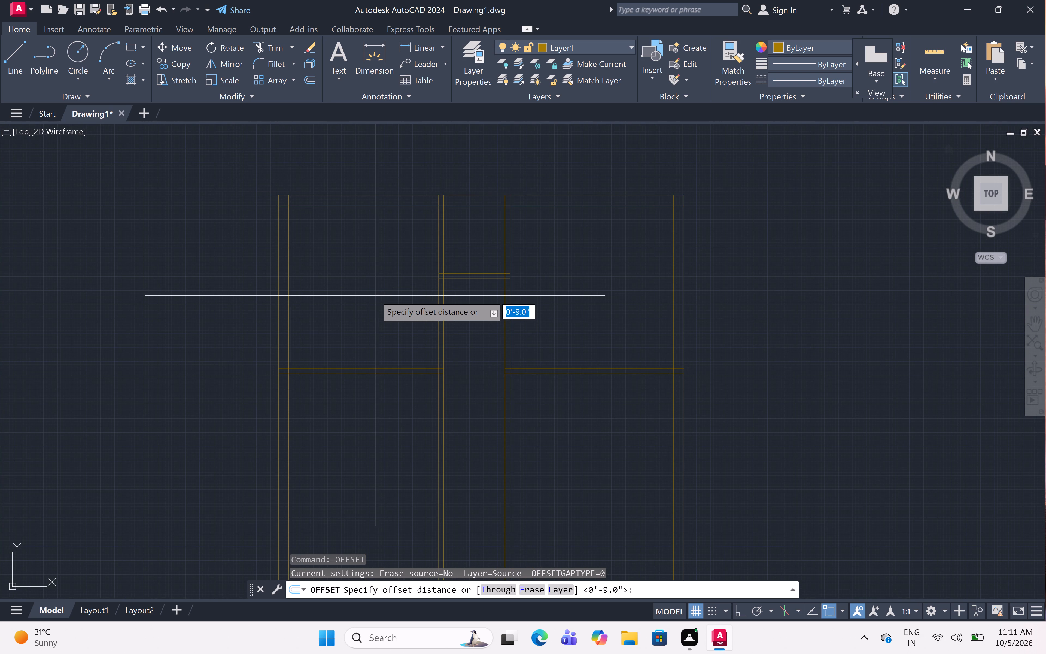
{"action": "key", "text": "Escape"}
Offset the lower line of the right room's horizontal partition 10' downward.
{"action": "type", "text": "of"}
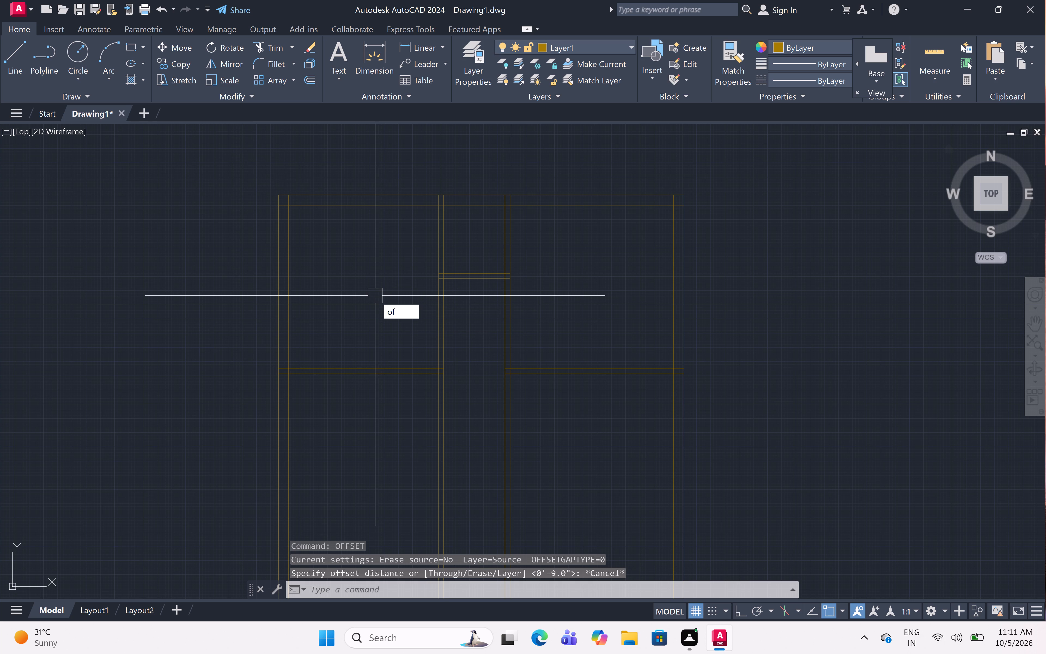
{"action": "key", "text": "f"}
{"action": "key", "text": "space"}
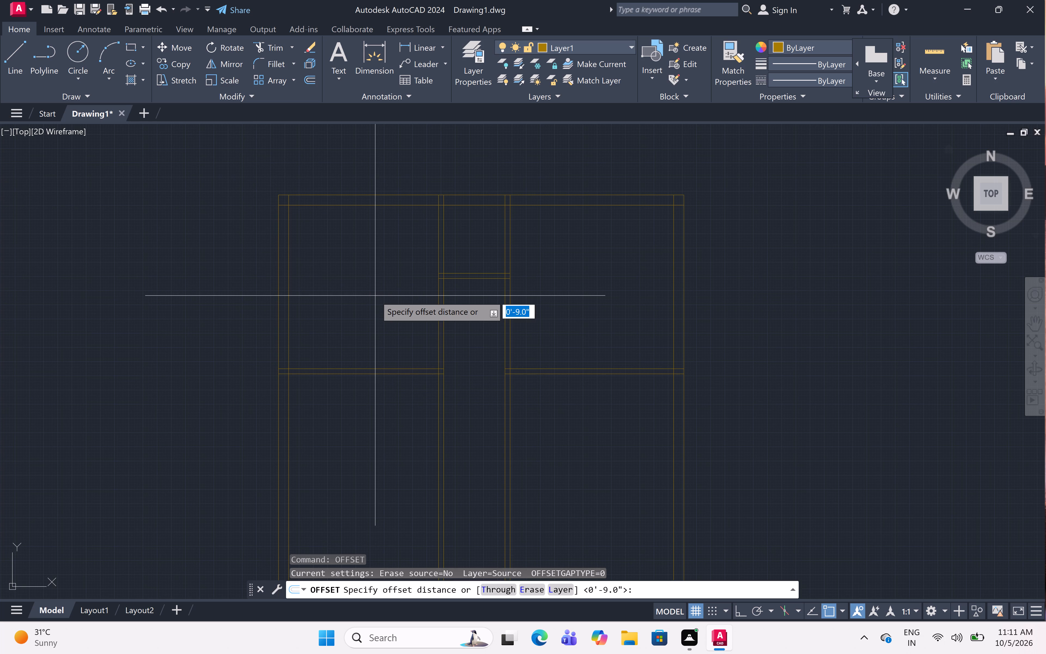
{"action": "middle_click_drag", "start_coordinate": [389, 310], "coordinate": [393, 271]}
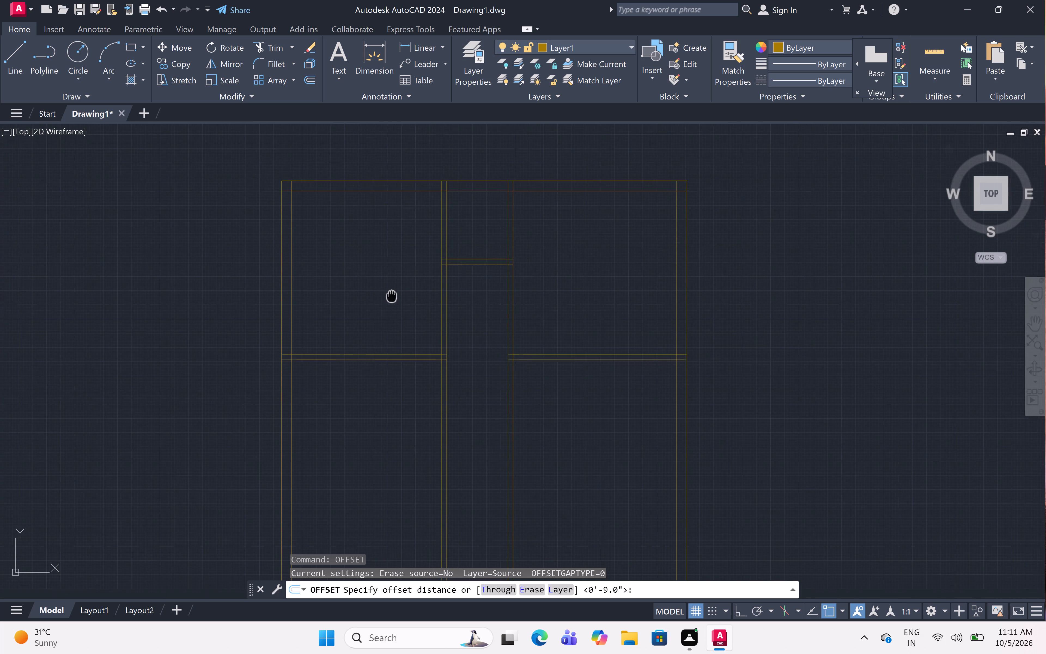
{"action": "middle_click_drag", "start_coordinate": [393, 271], "coordinate": [390, 237]}
{"action": "scroll", "coordinate": [390, 237], "scroll_direction": "down", "scroll_amount": 1}
{"action": "scroll", "coordinate": [390, 237], "scroll_direction": "up", "scroll_amount": 1}
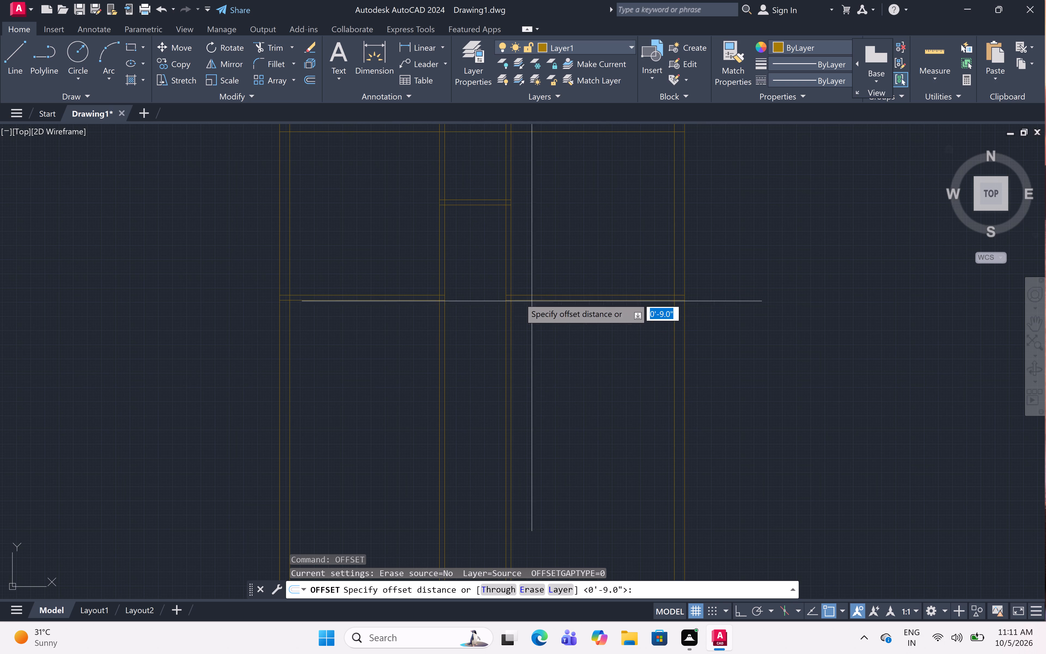
{"action": "scroll", "coordinate": [550, 323], "scroll_direction": "up", "scroll_amount": 1}
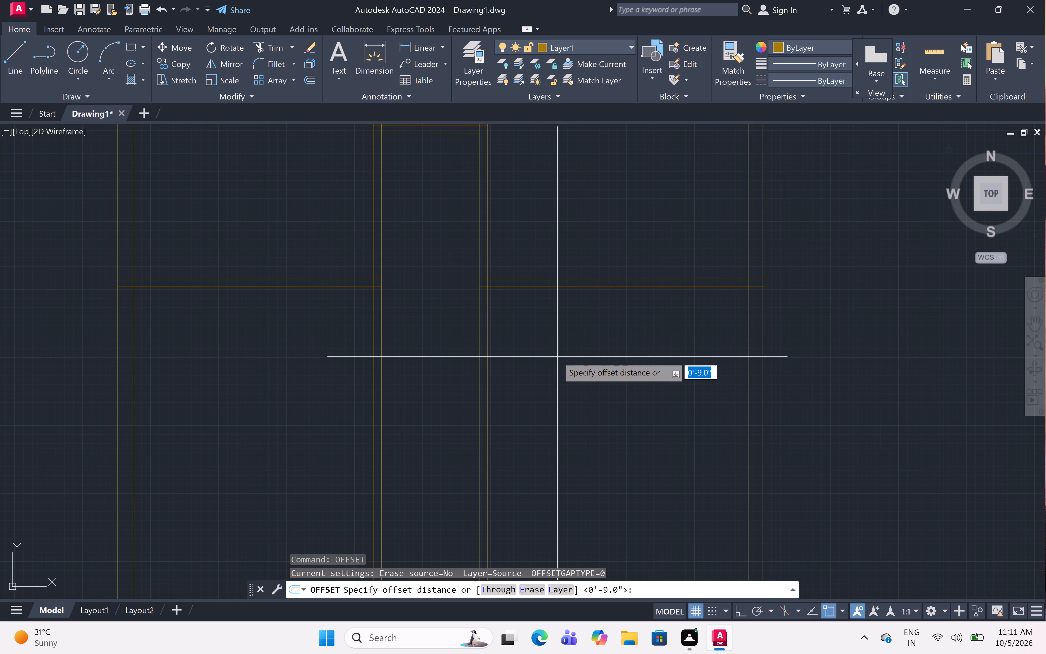
{"action": "type", "text": "10"}
{"action": "type", "text": "'"}
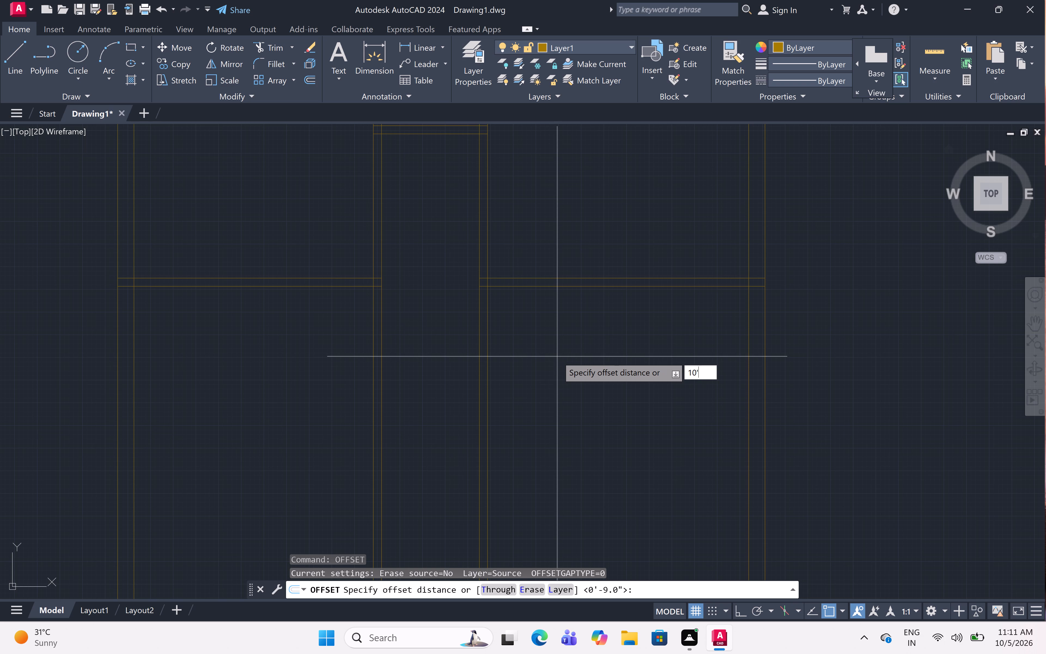
{"action": "key", "text": "space"}
{"action": "left_click", "coordinate": [562, 290]}
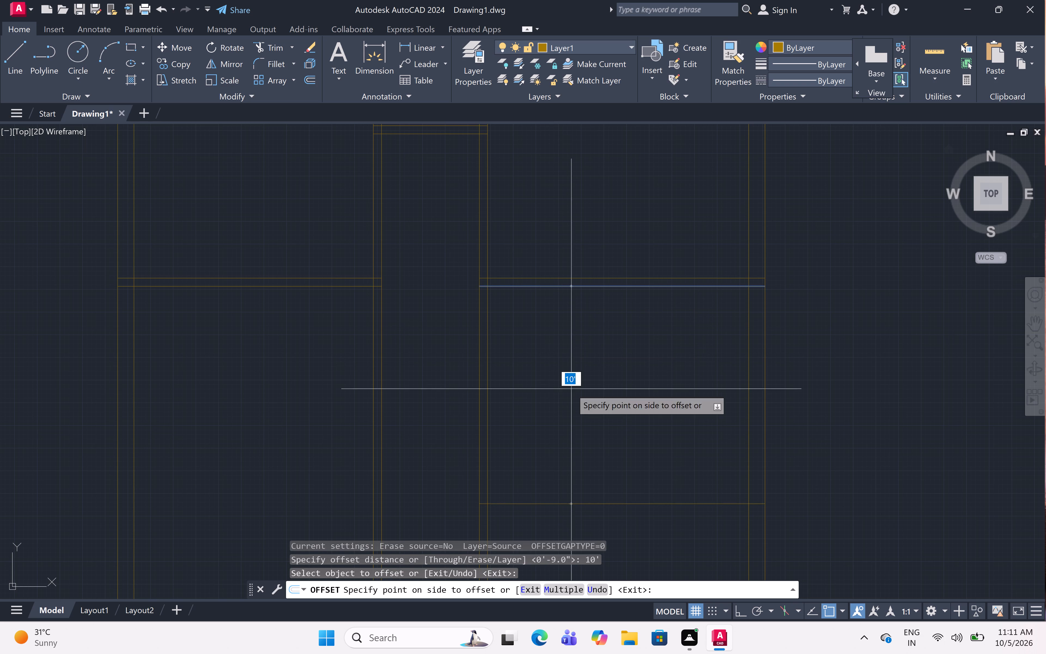
{"action": "left_click", "coordinate": [571, 390]}
{"action": "key", "text": "space"}
Offset the new horizontal line 4.5" downward to form the partition below the 10' space.
{"action": "key", "text": "space"}
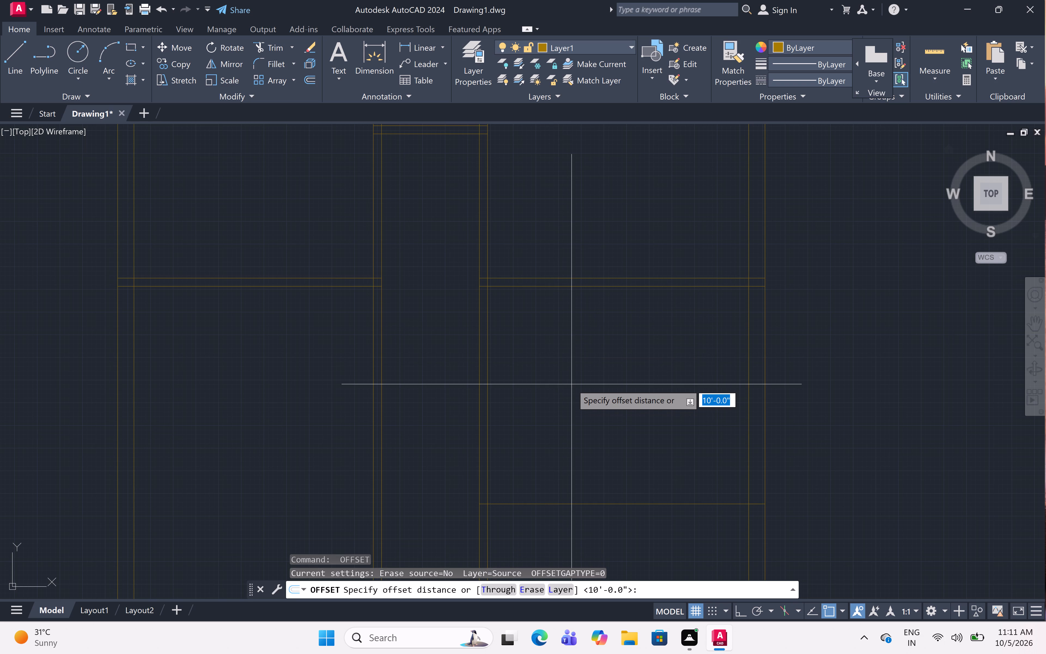
{"action": "type", "text": "4.5"}
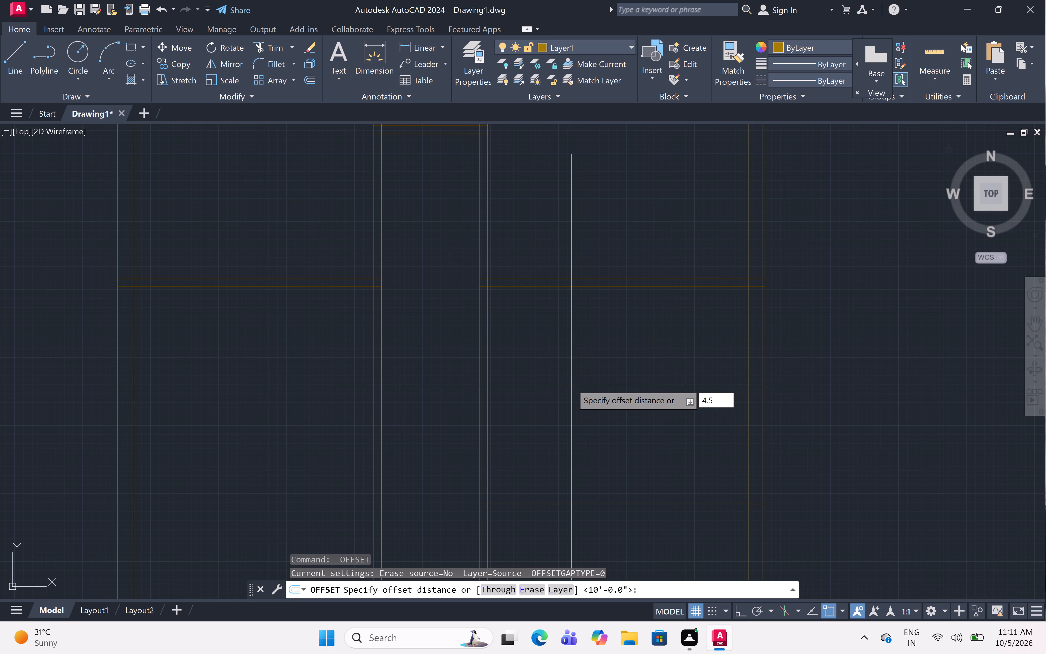
{"action": "key", "text": "shift+quotedbl"}
{"action": "key", "text": "space"}
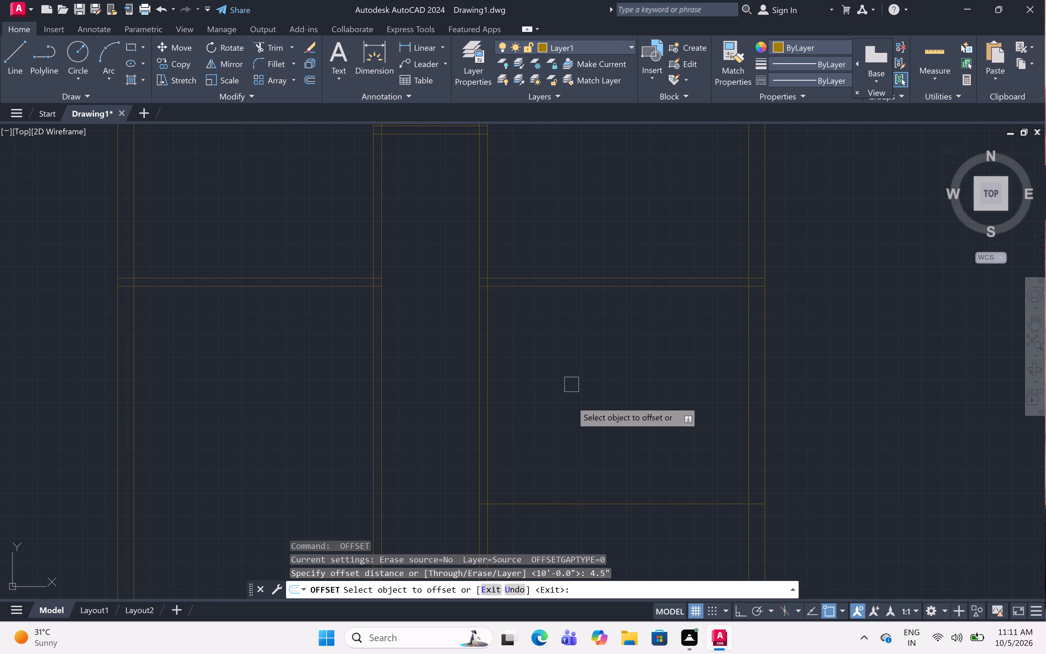
{"action": "left_click", "coordinate": [575, 504]}
{"action": "left_click_drag", "start_coordinate": [584, 560], "coordinate": [584, 556]}
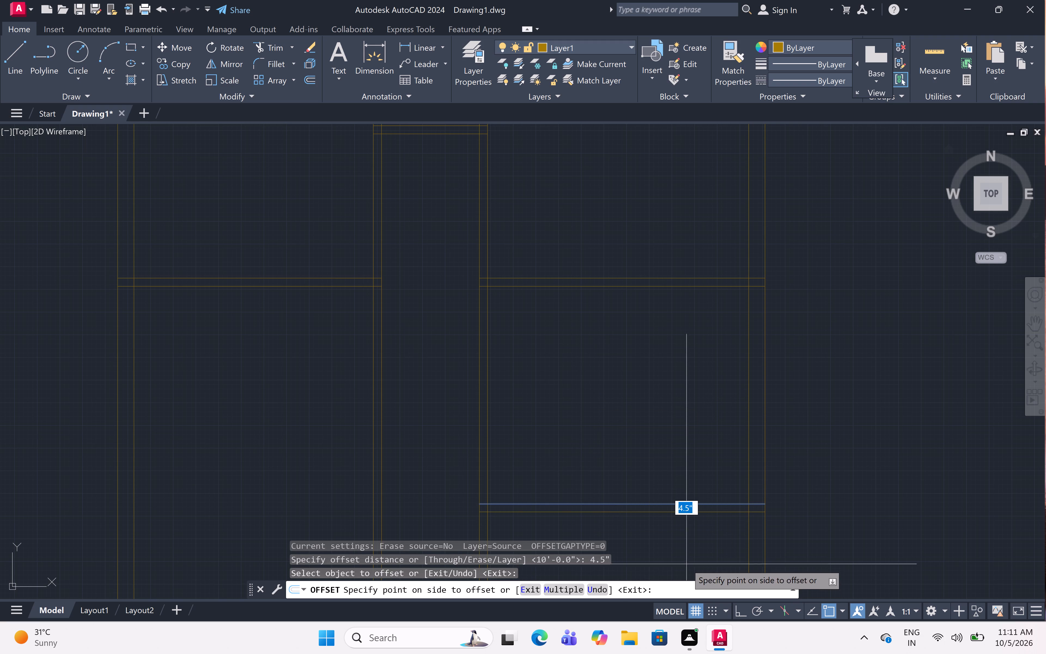
{"action": "left_click", "coordinate": [689, 578]}
{"action": "key", "text": "Escape"}
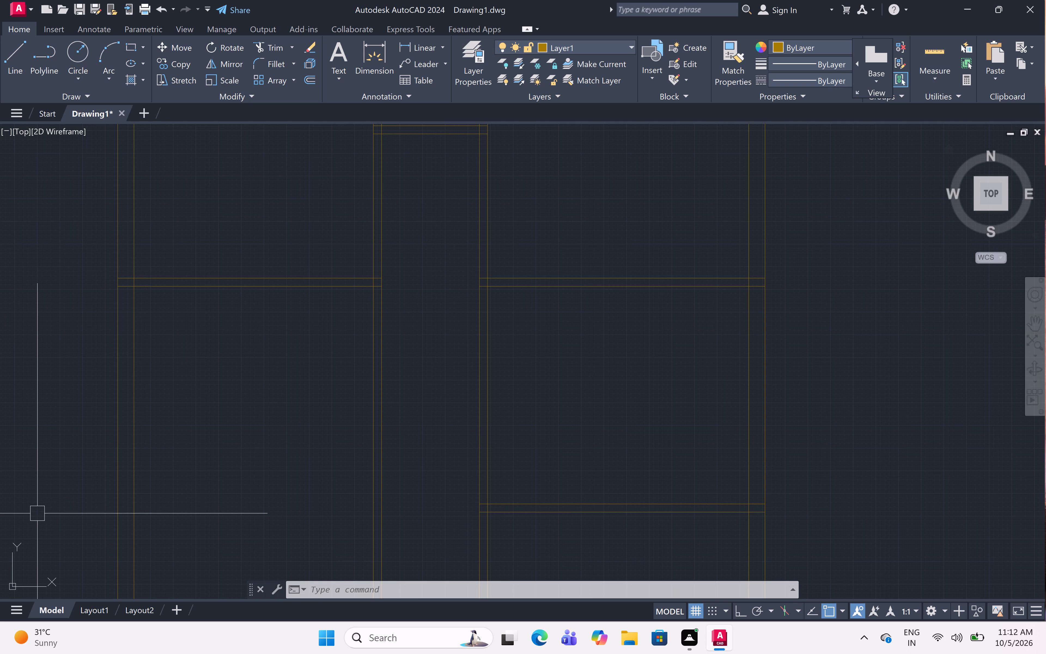
Offset the lower line of the partition below the right side's 10' room 7' downward.
{"action": "scroll", "coordinate": [37, 513], "scroll_direction": "up", "scroll_amount": 1}
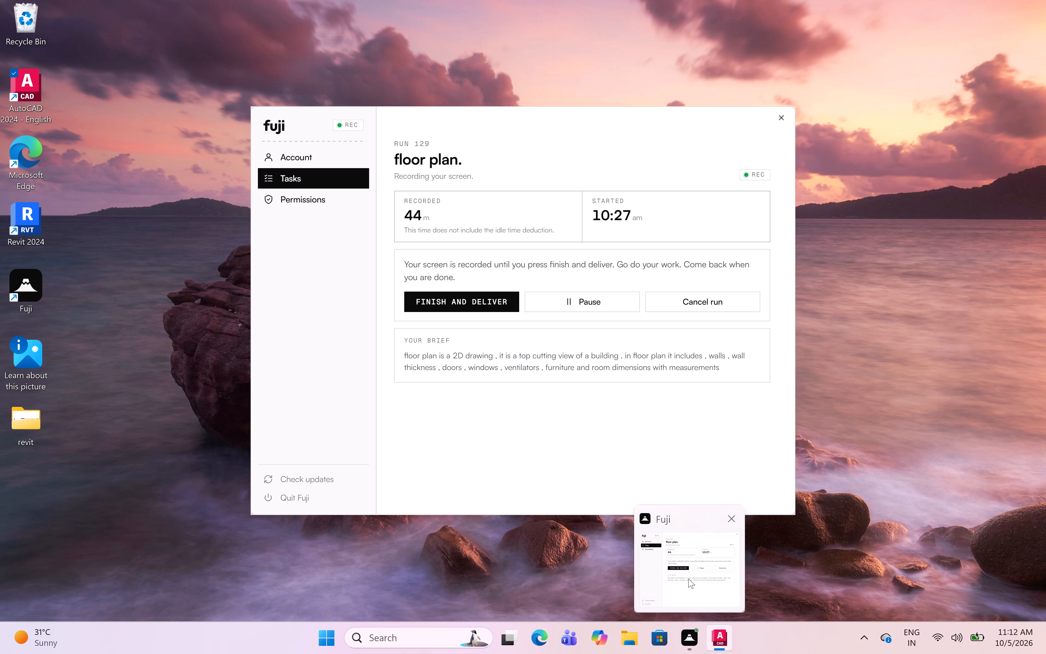
{"action": "scroll", "coordinate": [533, 272], "scroll_direction": "down", "scroll_amount": 1}
{"action": "scroll", "coordinate": [533, 272], "scroll_direction": "up", "scroll_amount": 2}
{"action": "scroll", "coordinate": [533, 272], "scroll_direction": "down", "scroll_amount": 5}
{"action": "scroll", "coordinate": [533, 272], "scroll_direction": "up", "scroll_amount": 1}
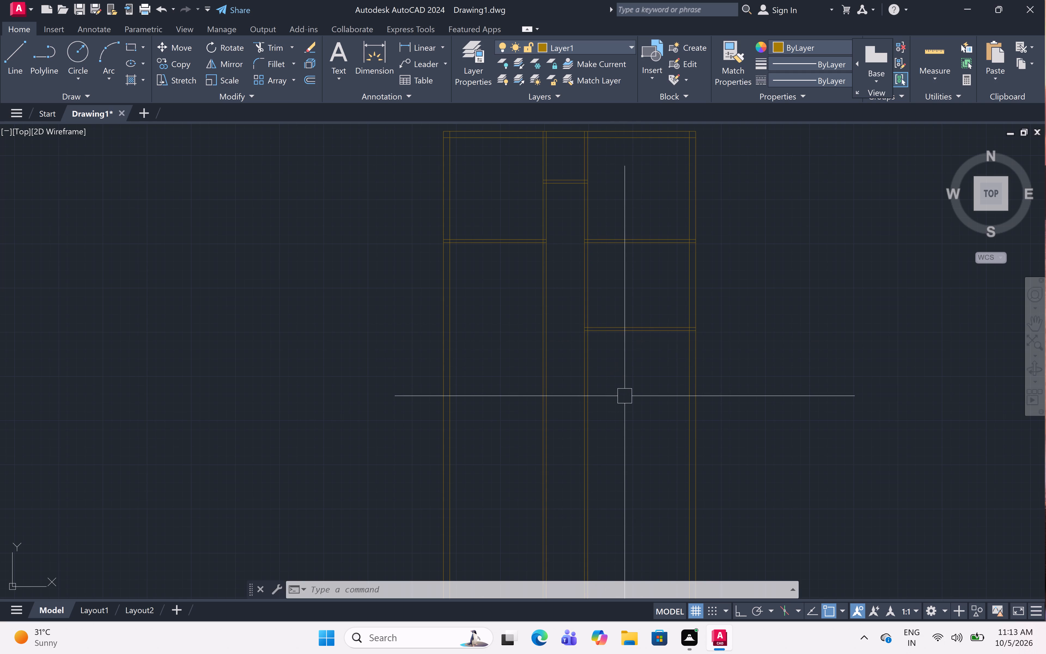
{"action": "type", "text": "off"}
{"action": "key", "text": "space"}
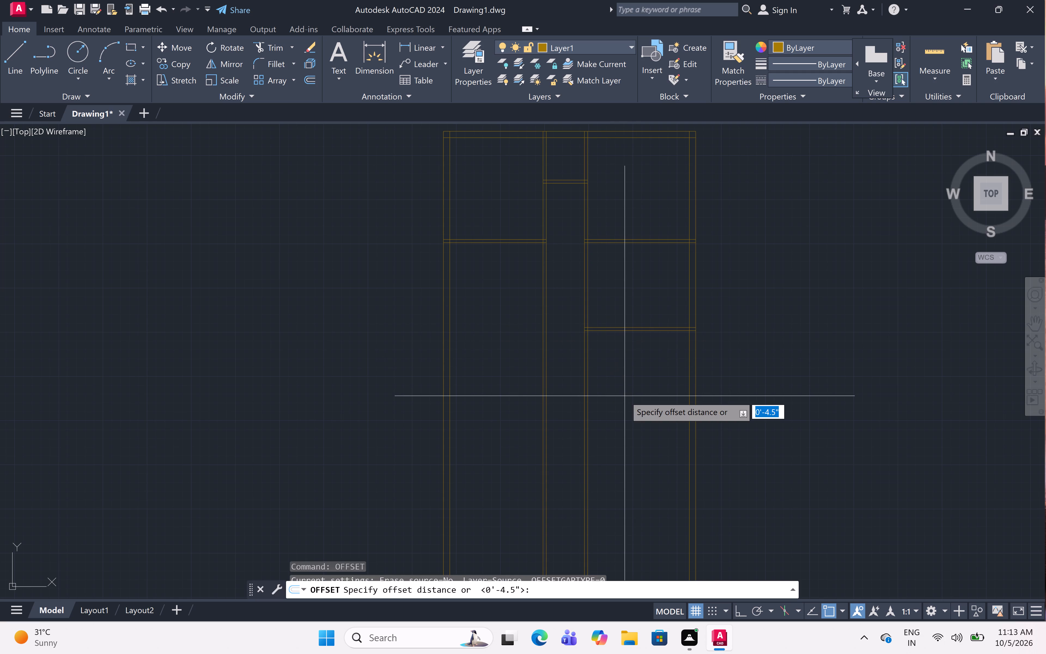
{"action": "type", "text": "7'"}
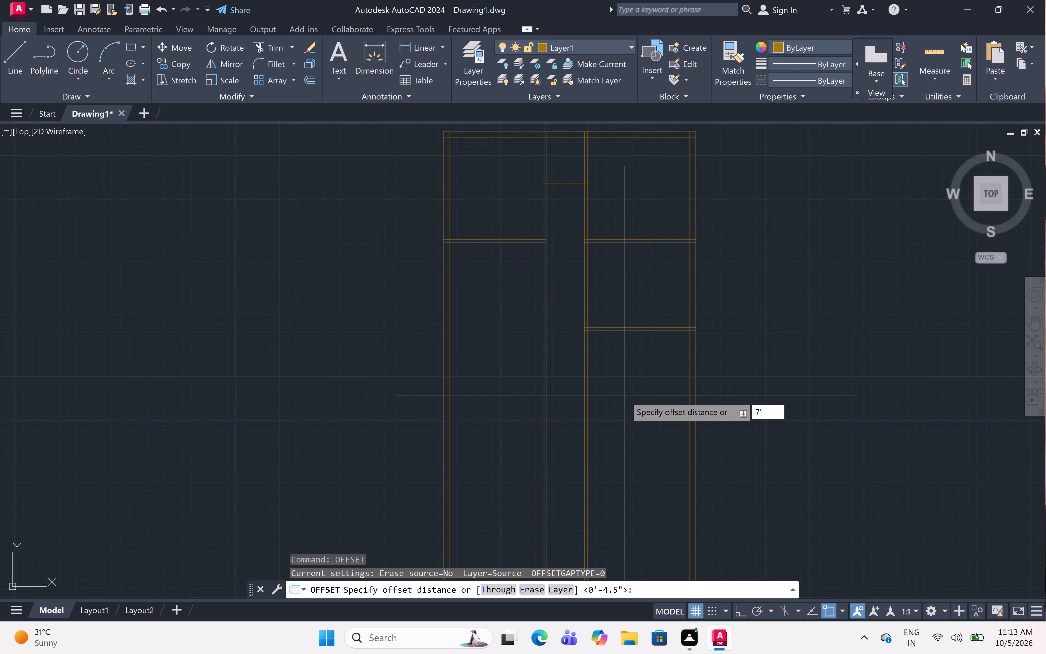
{"action": "key", "text": "space"}
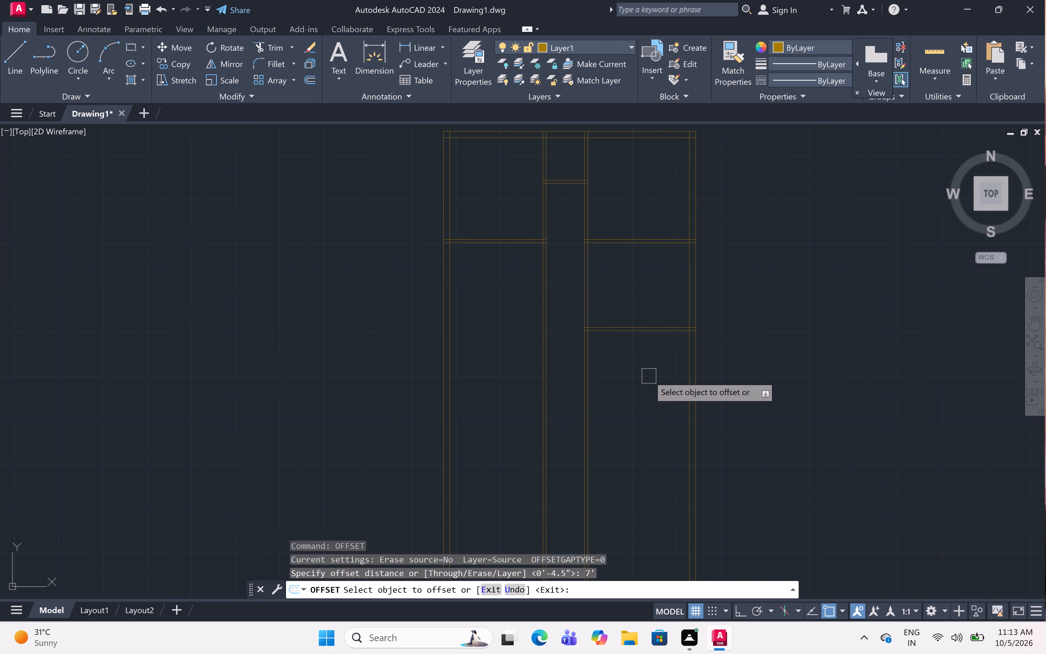
{"action": "scroll", "coordinate": [650, 329], "scroll_direction": "up", "scroll_amount": 4}
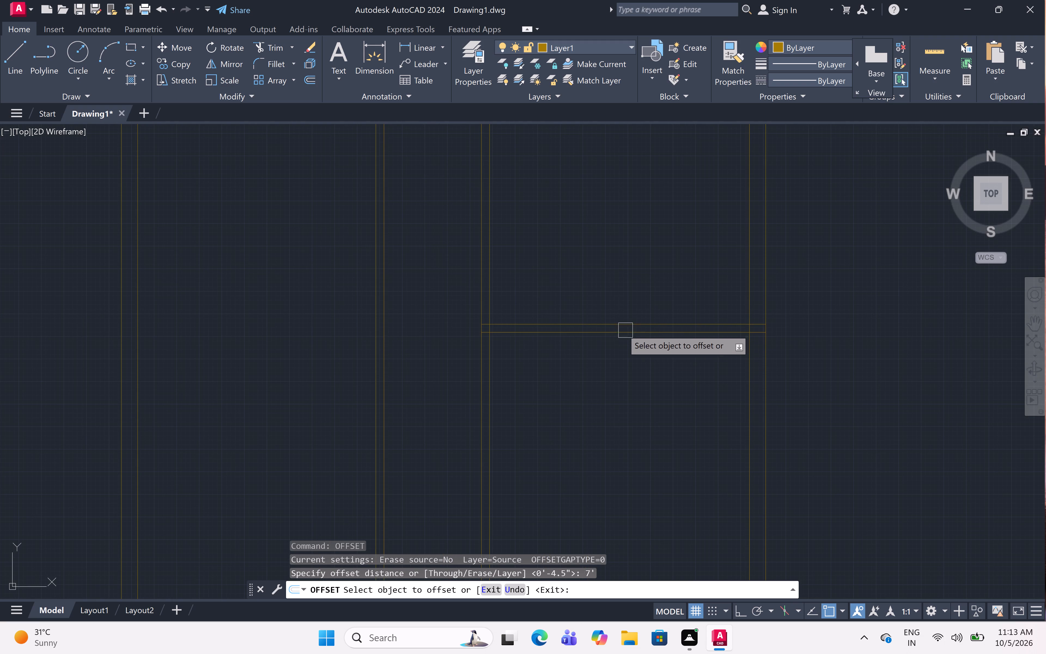
{"action": "left_click", "coordinate": [594, 336]}
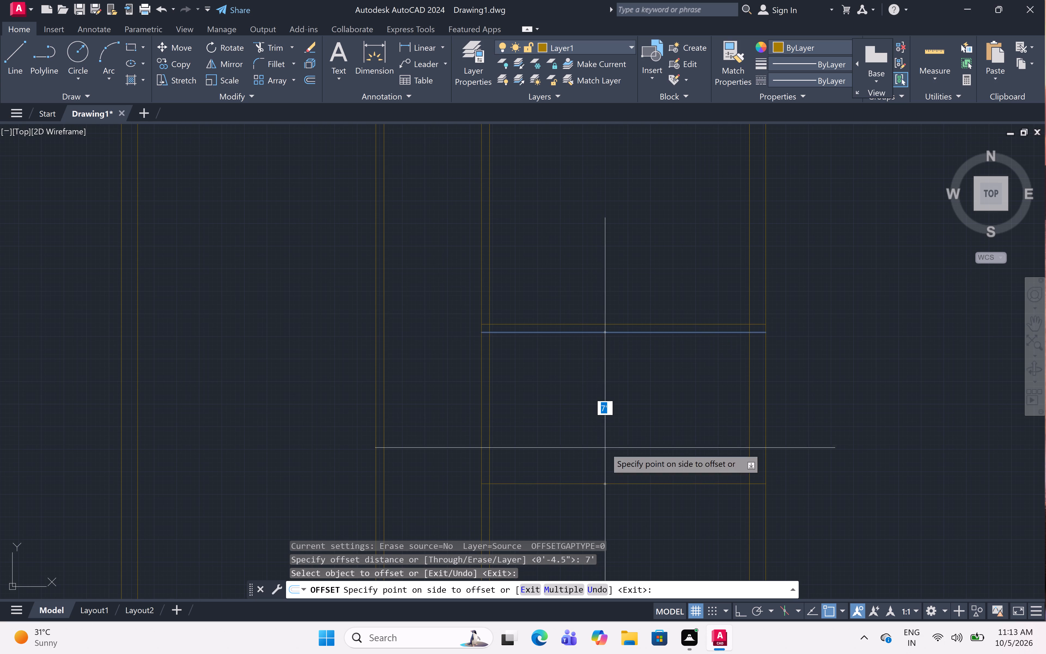
{"action": "left_click", "coordinate": [605, 448]}
{"action": "key", "text": "space"}
Offset the new horizontal line 4.5" downward to form the partition below the 7' space.
{"action": "key", "text": "space"}
{"action": "type", "text": "4."}
{"action": "key", "text": "5"}
{"action": "key", "text": "shift+quotedbl"}
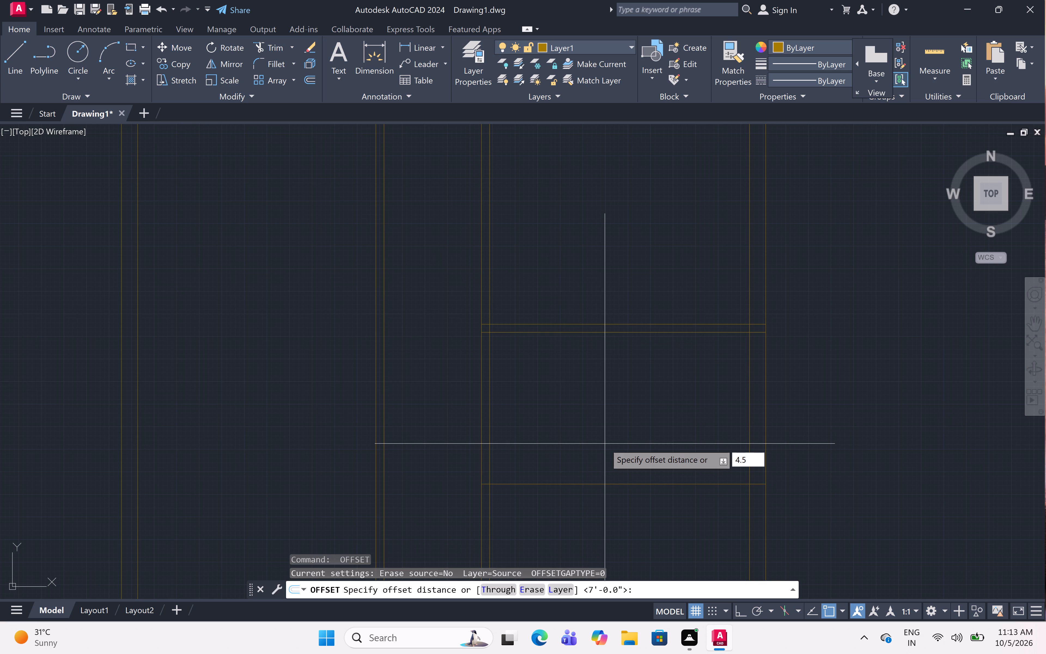
{"action": "key", "text": "space"}
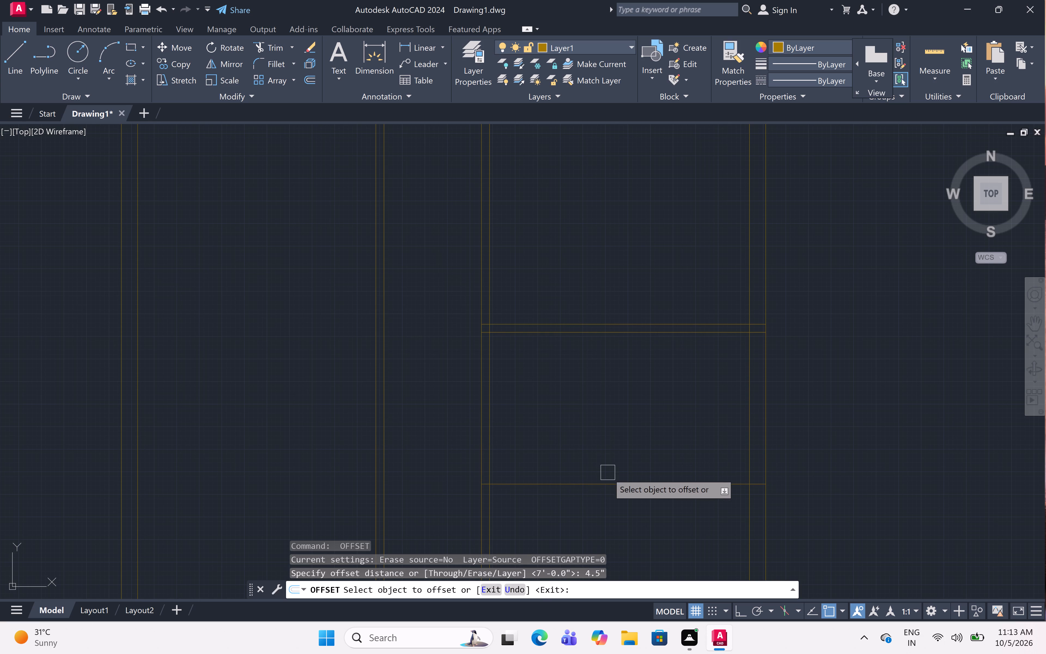
{"action": "left_click", "coordinate": [609, 486]}
{"action": "left_click_drag", "start_coordinate": [613, 523], "coordinate": [611, 514]}
Examine the overall plan layout and the area below the new right-side partition.
{"action": "scroll", "coordinate": [592, 414], "scroll_direction": "down", "scroll_amount": 1}
{"action": "scroll", "coordinate": [592, 414], "scroll_direction": "up", "scroll_amount": 5}
{"action": "scroll", "coordinate": [592, 414], "scroll_direction": "down", "scroll_amount": 4}
{"action": "scroll", "coordinate": [592, 416], "scroll_direction": "up", "scroll_amount": 2}
{"action": "scroll", "coordinate": [592, 416], "scroll_direction": "down", "scroll_amount": 1}
{"action": "scroll", "coordinate": [601, 505], "scroll_direction": "up", "scroll_amount": 1}
{"action": "scroll", "coordinate": [601, 505], "scroll_direction": "down", "scroll_amount": 2}
{"action": "scroll", "coordinate": [601, 505], "scroll_direction": "up", "scroll_amount": 4}
{"action": "scroll", "coordinate": [601, 505], "scroll_direction": "down", "scroll_amount": 1}
{"action": "scroll", "coordinate": [601, 505], "scroll_direction": "up", "scroll_amount": 1}
{"action": "scroll", "coordinate": [601, 504], "scroll_direction": "down", "scroll_amount": 1}
{"action": "scroll", "coordinate": [601, 504], "scroll_direction": "up", "scroll_amount": 1}
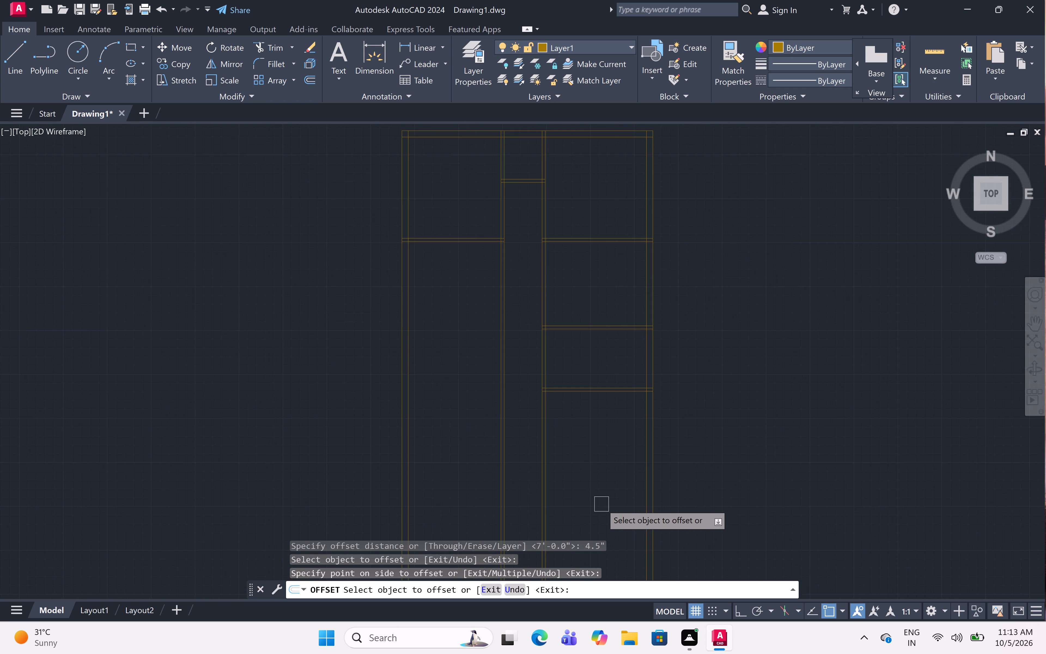
{"action": "scroll", "coordinate": [601, 504], "scroll_direction": "up", "scroll_amount": 1}
{"action": "scroll", "coordinate": [601, 504], "scroll_direction": "down", "scroll_amount": 1}
{"action": "scroll", "coordinate": [601, 503], "scroll_direction": "up", "scroll_amount": 2}
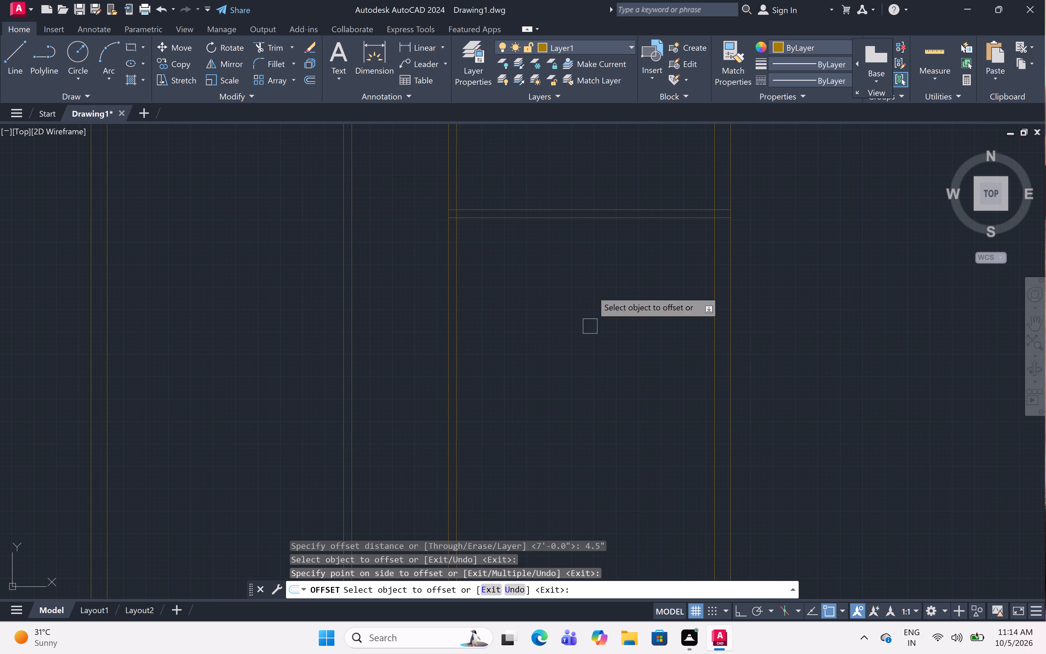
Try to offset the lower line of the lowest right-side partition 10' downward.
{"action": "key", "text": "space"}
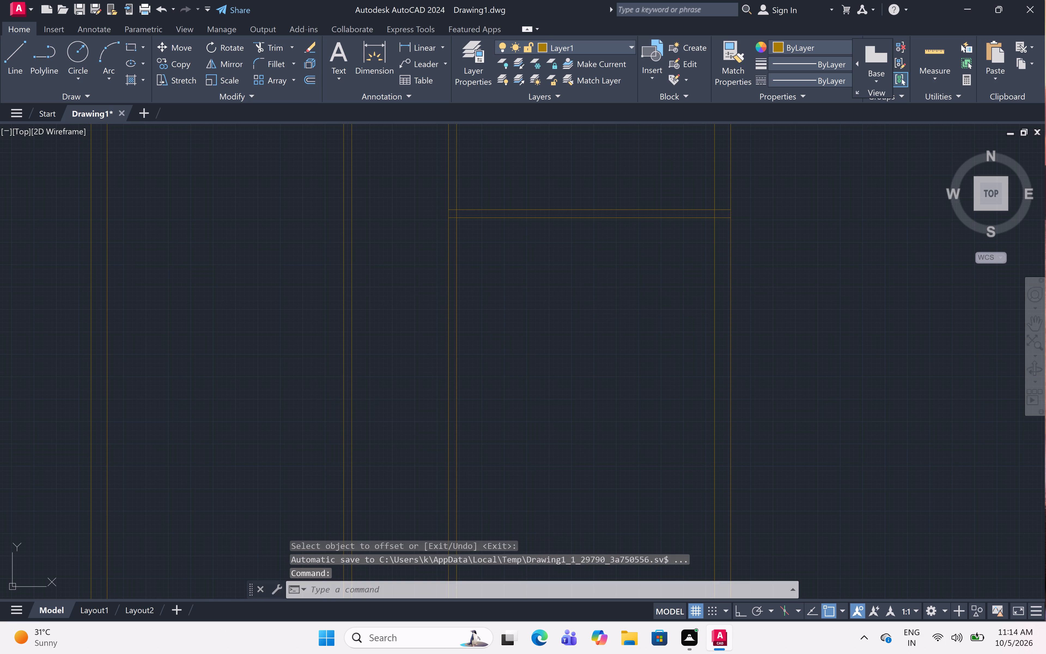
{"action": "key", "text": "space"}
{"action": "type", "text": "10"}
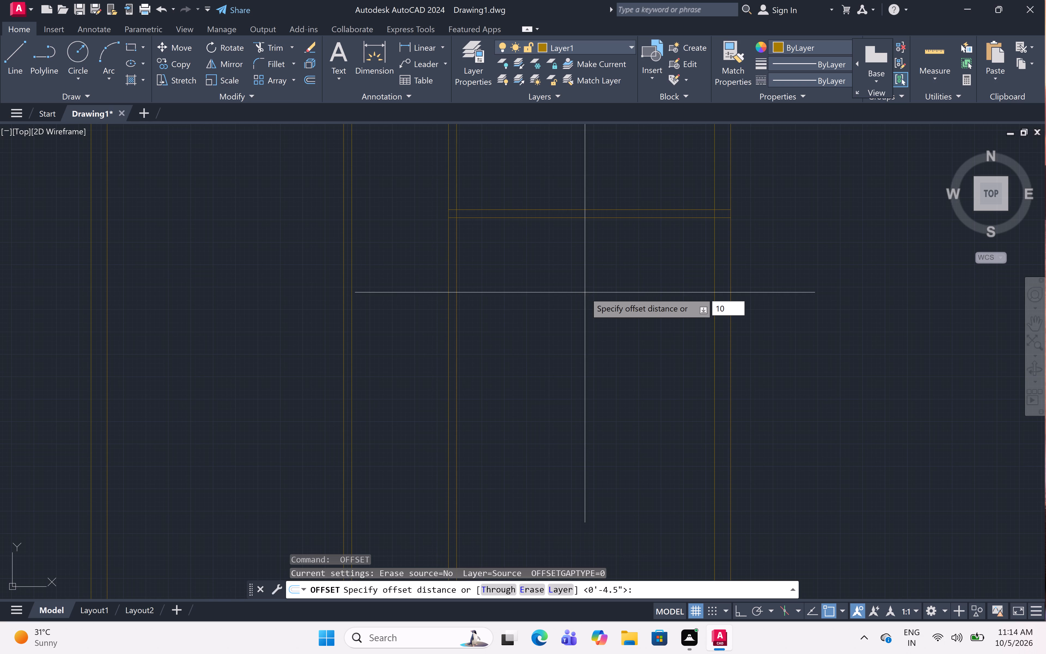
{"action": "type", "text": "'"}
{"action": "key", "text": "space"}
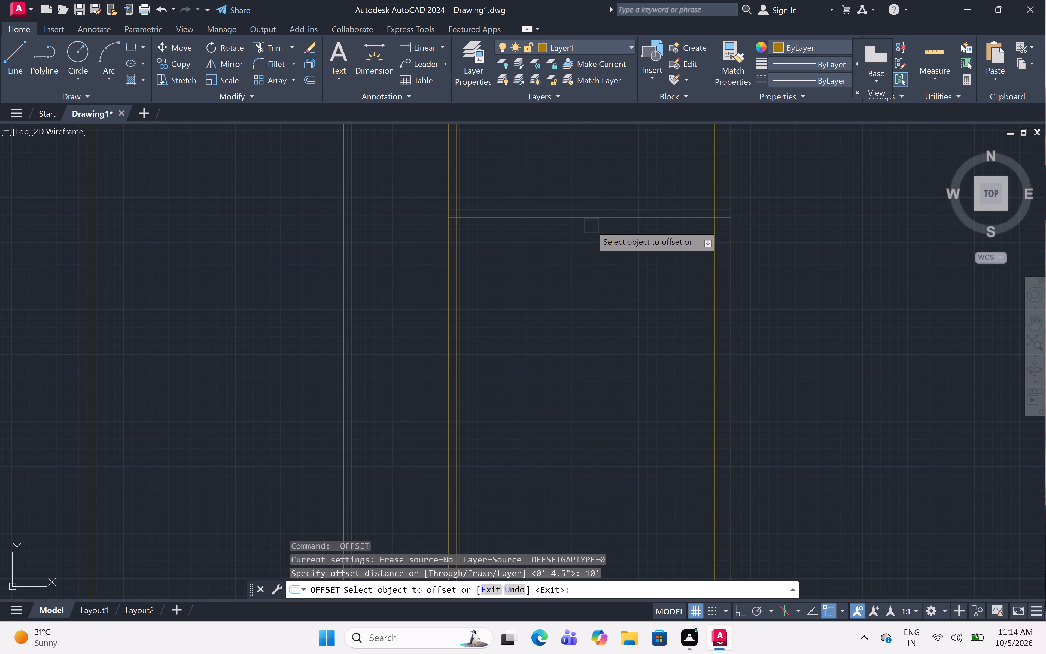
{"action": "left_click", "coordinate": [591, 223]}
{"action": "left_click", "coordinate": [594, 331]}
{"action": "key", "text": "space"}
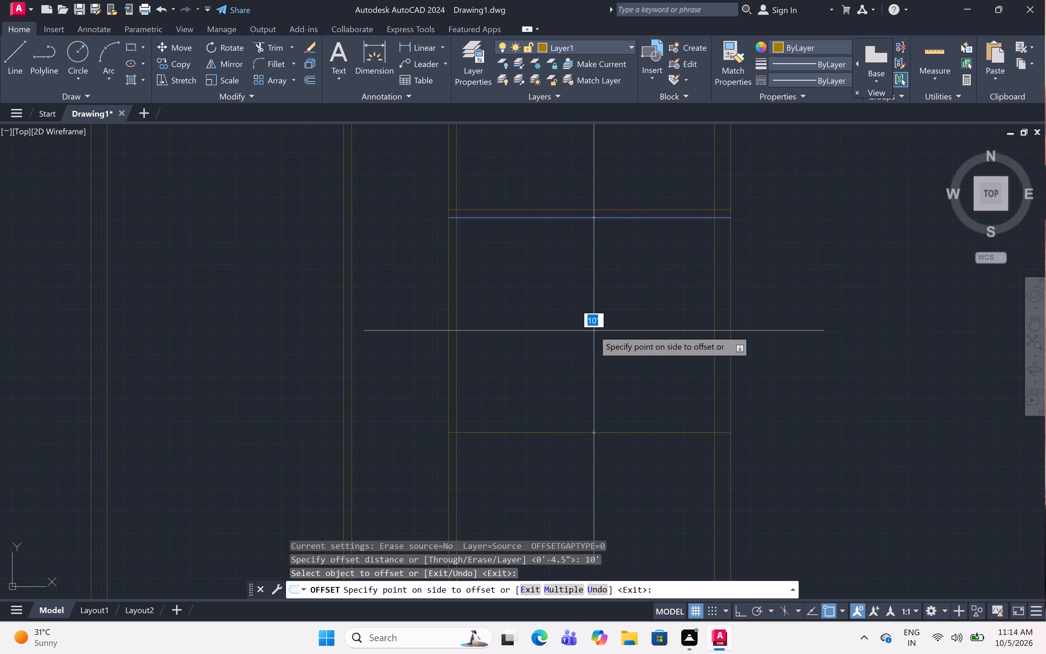
Offset the lower line of the lowest right-side partition 10' downward.
{"action": "key", "text": "o"}
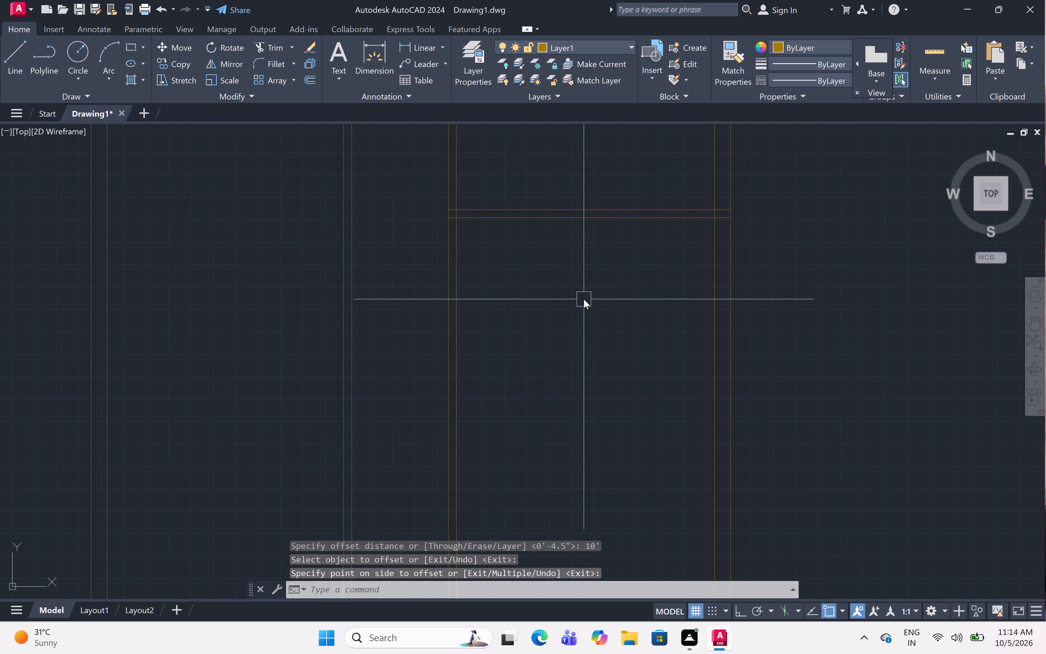
{"action": "type", "text": "ff"}
{"action": "key", "text": "space"}
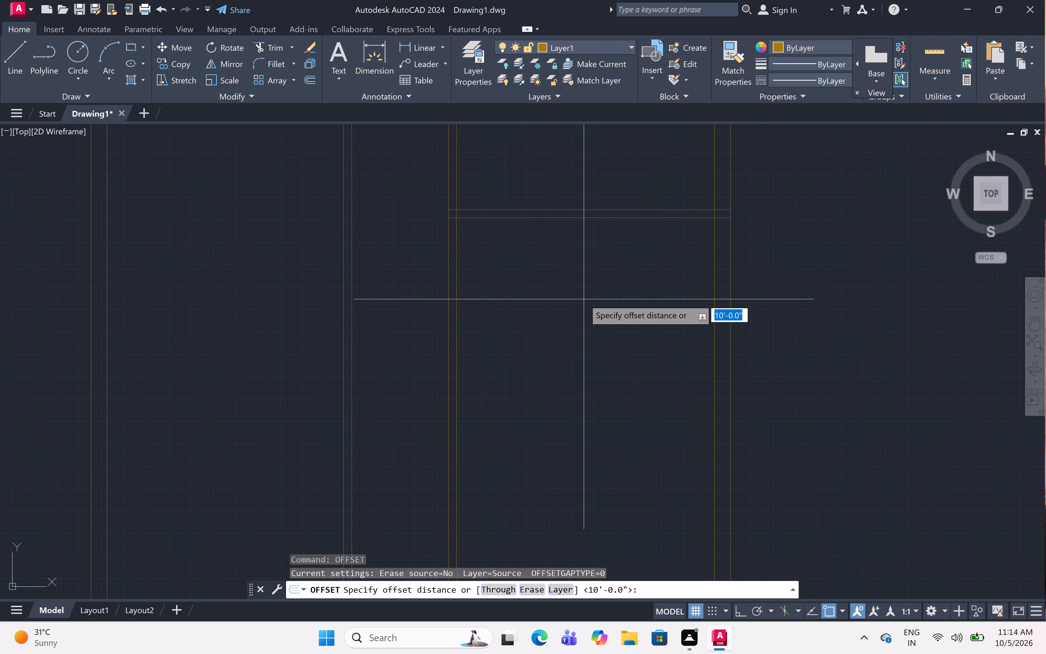
{"action": "type", "text": "10"}
{"action": "key", "text": "apostrophe"}
{"action": "key", "text": "space"}
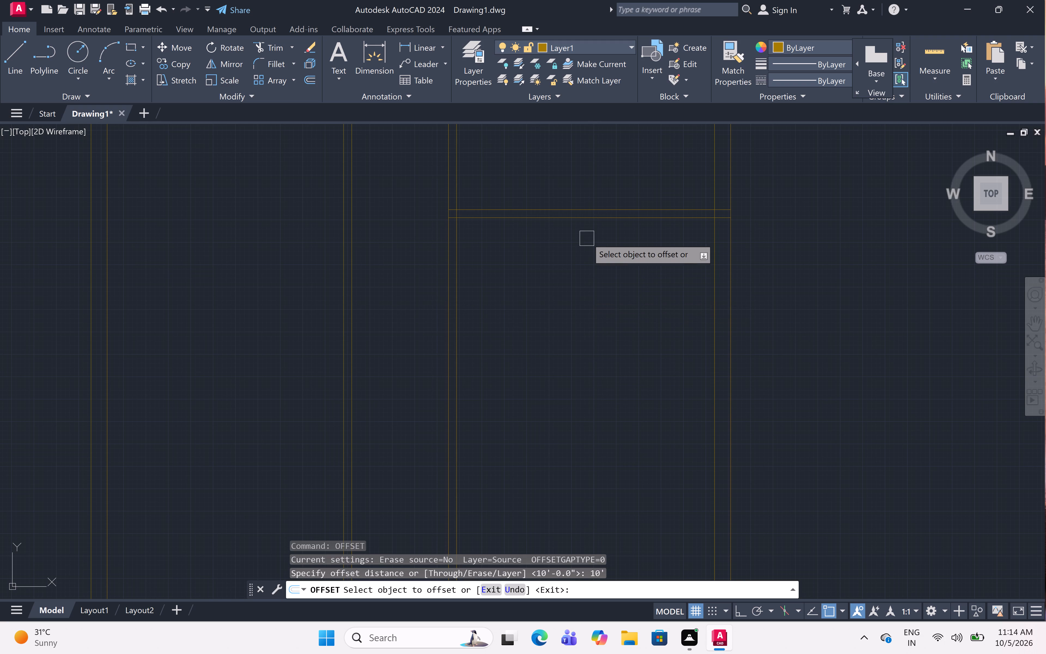
{"action": "left_click", "coordinate": [591, 222]}
{"action": "left_click", "coordinate": [596, 351]}
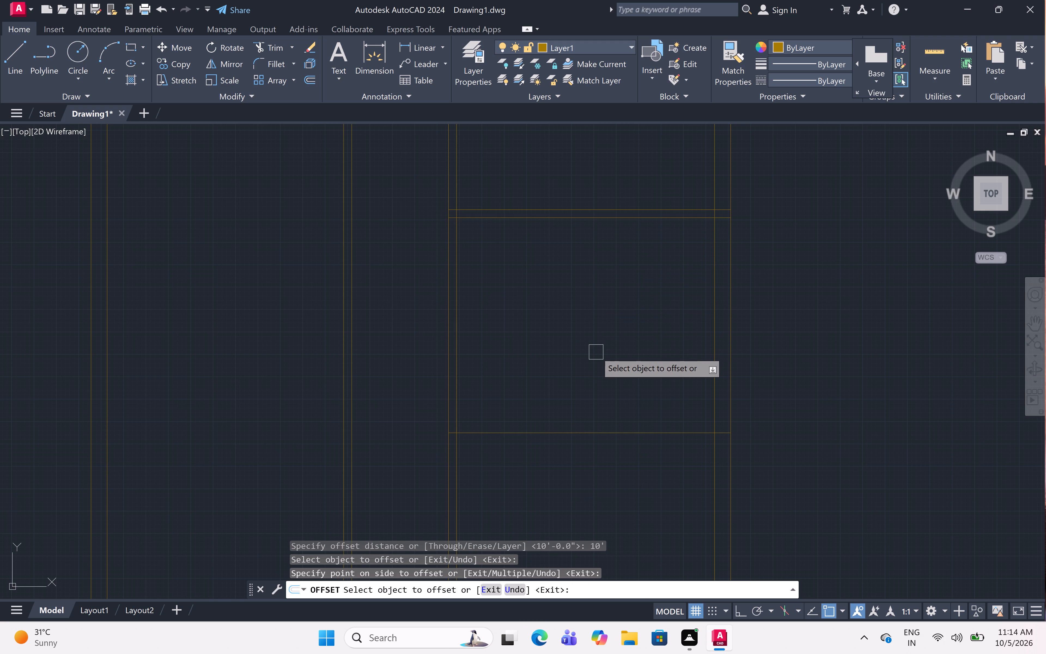
{"action": "key", "text": "space"}
Offset the new horizontal line 9" downward to form the bottom outer wall.
{"action": "key", "text": "space"}
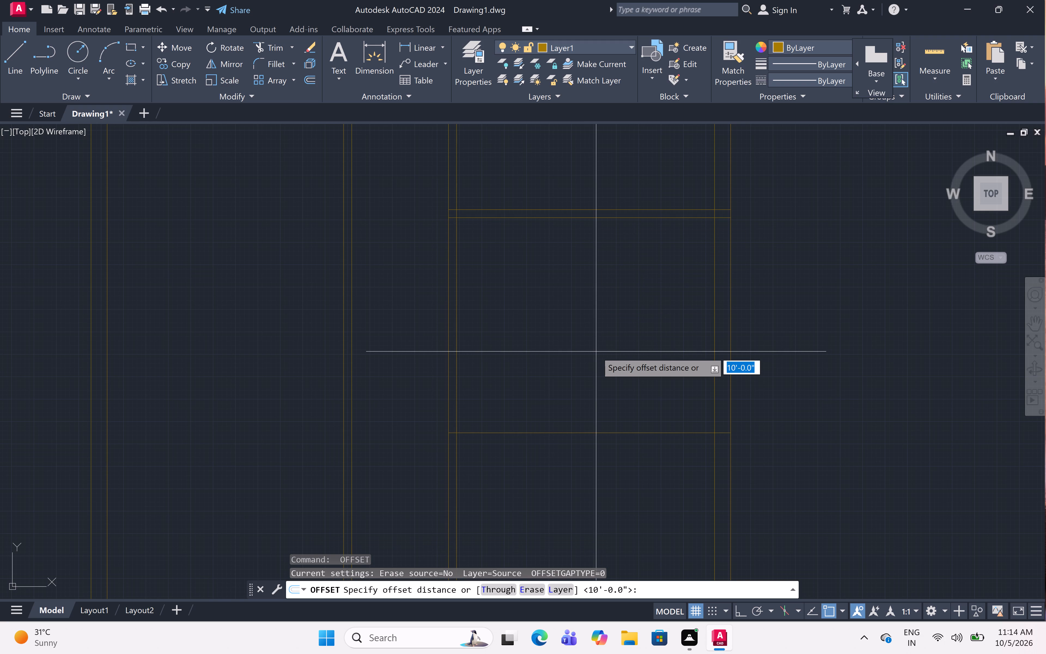
{"action": "key", "text": "9"}
{"action": "key", "text": "shift+quotedbl"}
{"action": "key", "text": "space"}
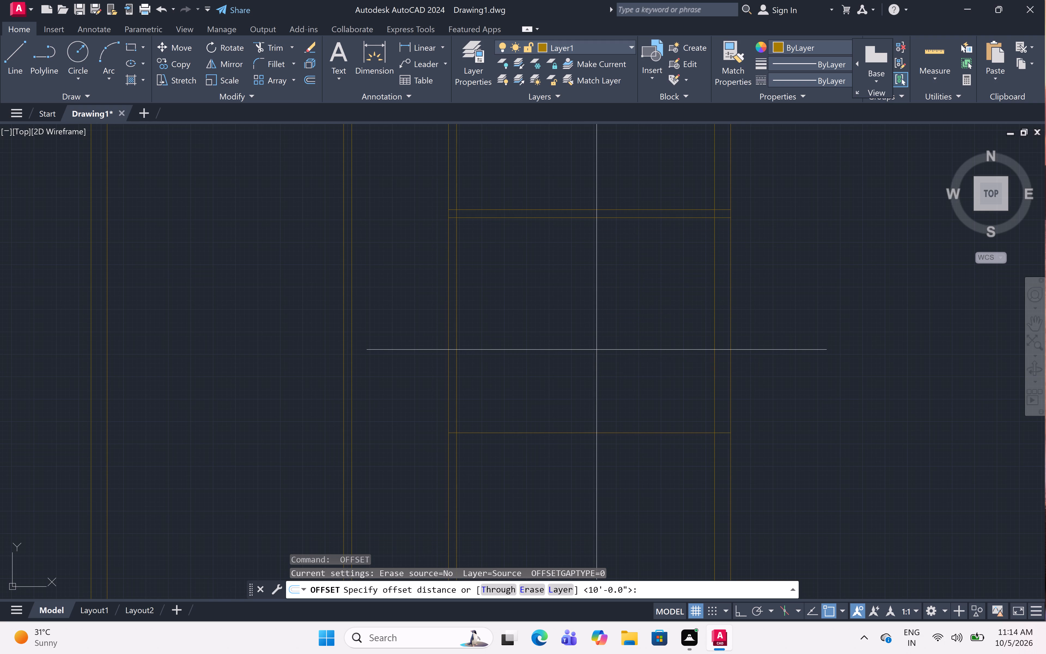
{"action": "left_click", "coordinate": [592, 436]}
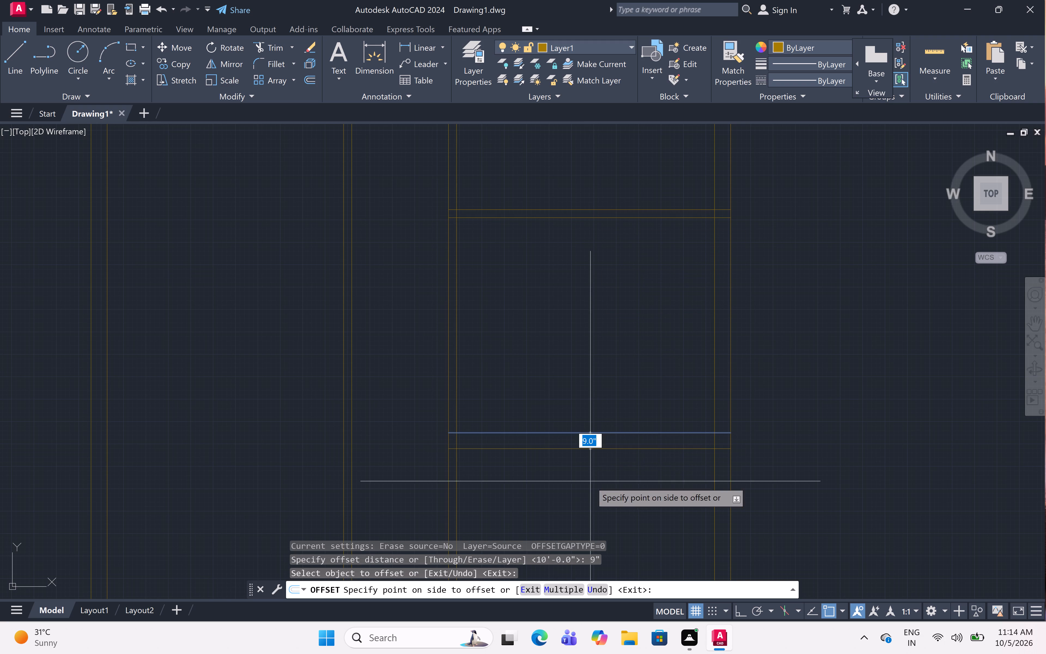
{"action": "left_click_drag", "start_coordinate": [590, 482], "coordinate": [590, 476]}
{"action": "scroll", "coordinate": [592, 383], "scroll_direction": "up", "scroll_amount": 1}
{"action": "scroll", "coordinate": [592, 383], "scroll_direction": "down", "scroll_amount": 2}
{"action": "scroll", "coordinate": [592, 383], "scroll_direction": "up", "scroll_amount": 1}
{"action": "scroll", "coordinate": [592, 383], "scroll_direction": "down", "scroll_amount": 1}
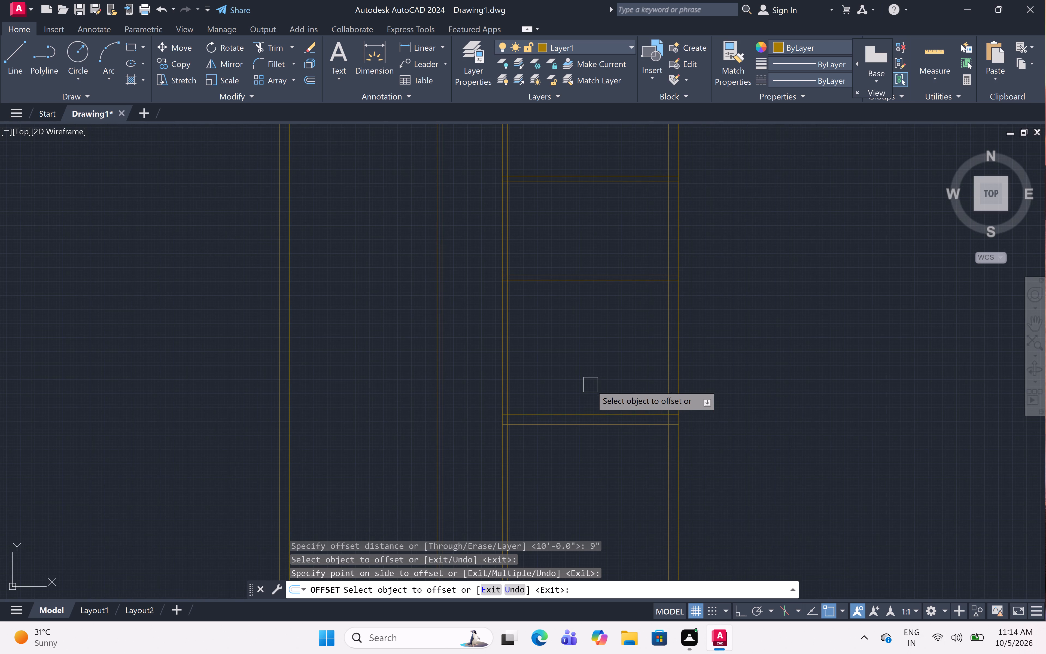
{"action": "key", "text": "Escape"}
Extend both lines of the bottom outer wall leftward across the plan to the outer face of the left outer wall.
{"action": "key", "text": "e"}
{"action": "key", "text": "x"}
{"action": "key", "text": "space"}
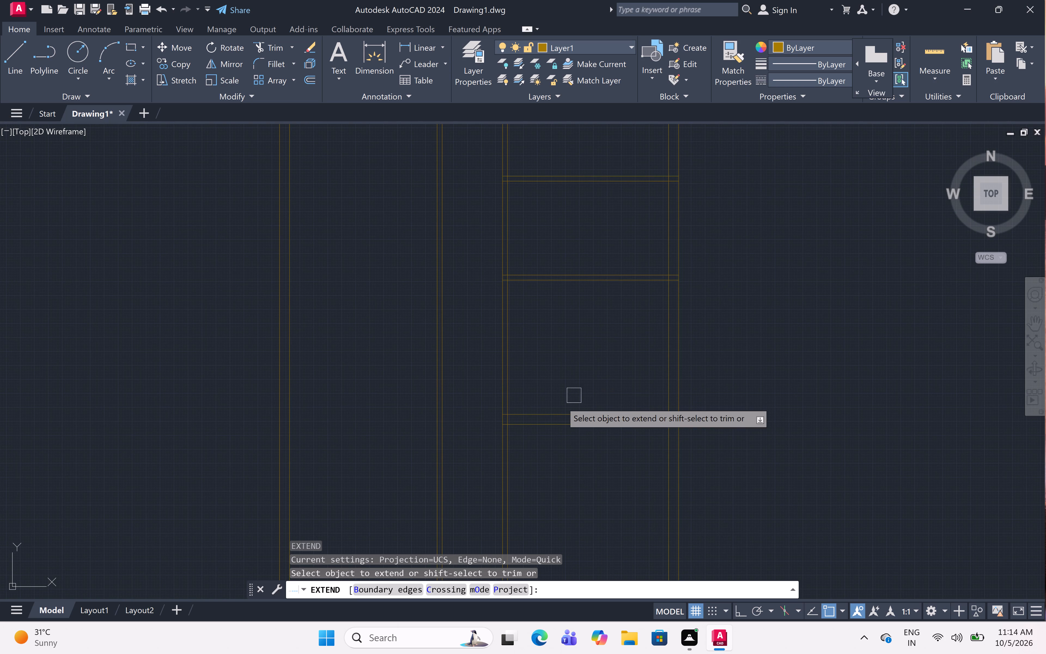
{"action": "left_click", "coordinate": [548, 398]}
{"action": "left_click_drag", "start_coordinate": [558, 495], "coordinate": [556, 491]}
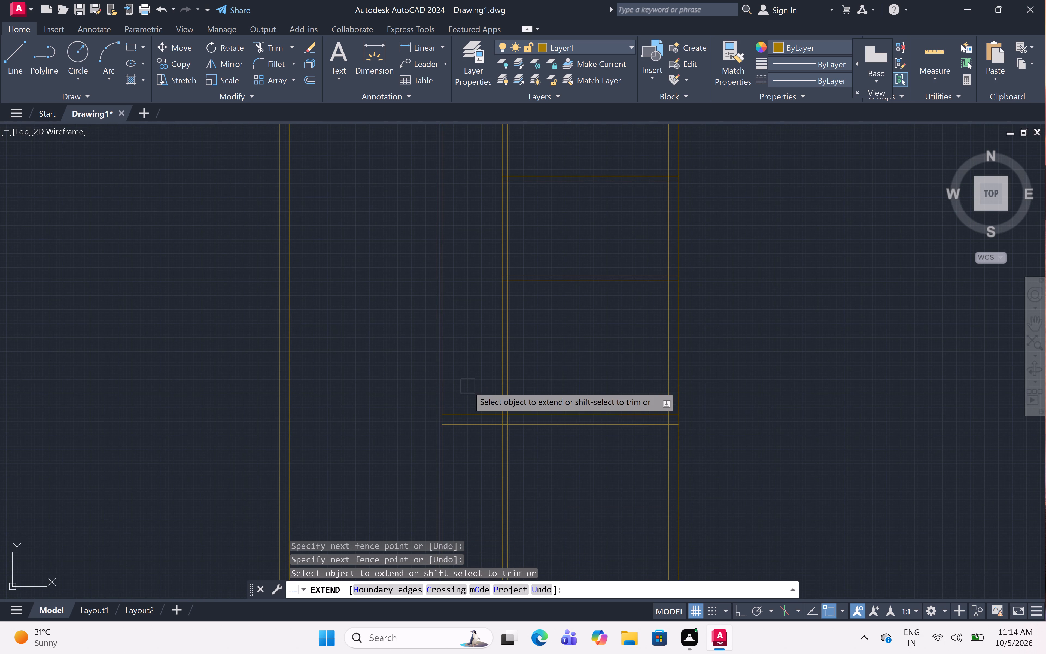
{"action": "left_click", "coordinate": [468, 386]}
{"action": "left_click_drag", "start_coordinate": [479, 459], "coordinate": [478, 456]}
{"action": "left_click", "coordinate": [464, 393]}
{"action": "left_click", "coordinate": [465, 472]}
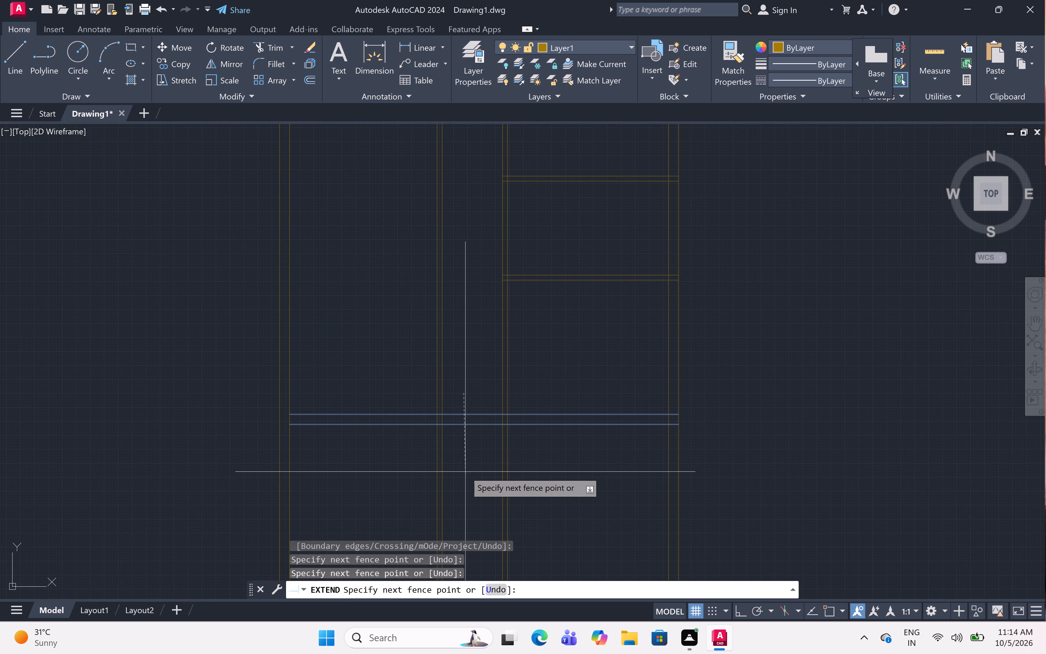
{"action": "left_click_drag", "start_coordinate": [366, 375], "coordinate": [367, 379]}
{"action": "left_click", "coordinate": [367, 490]}
{"action": "scroll", "coordinate": [377, 383], "scroll_direction": "down", "scroll_amount": 6}
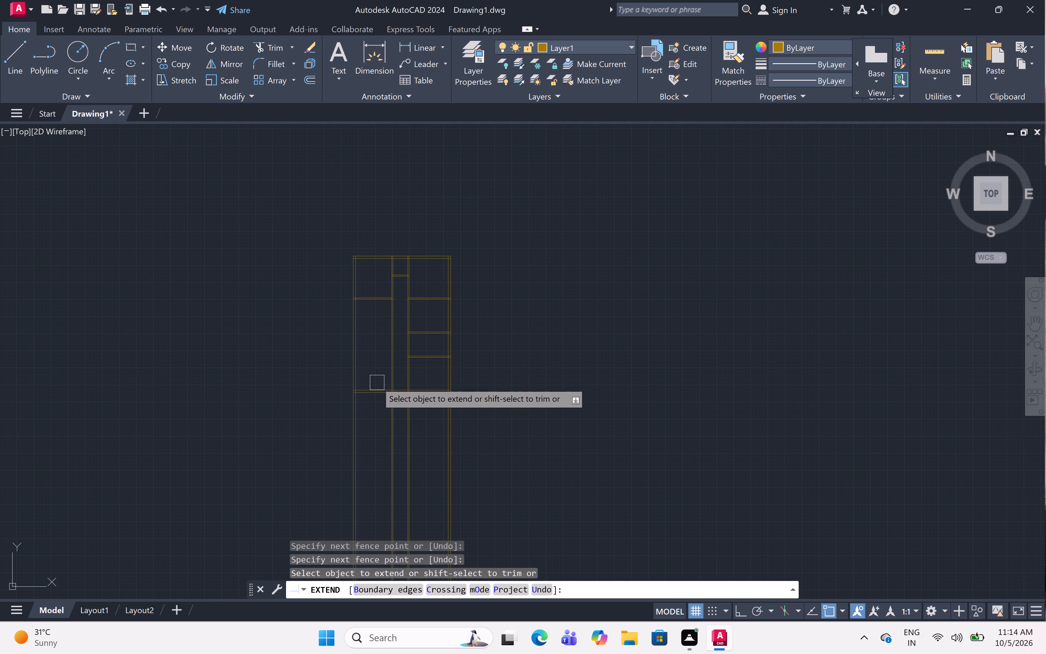
{"action": "key", "text": "Escape"}
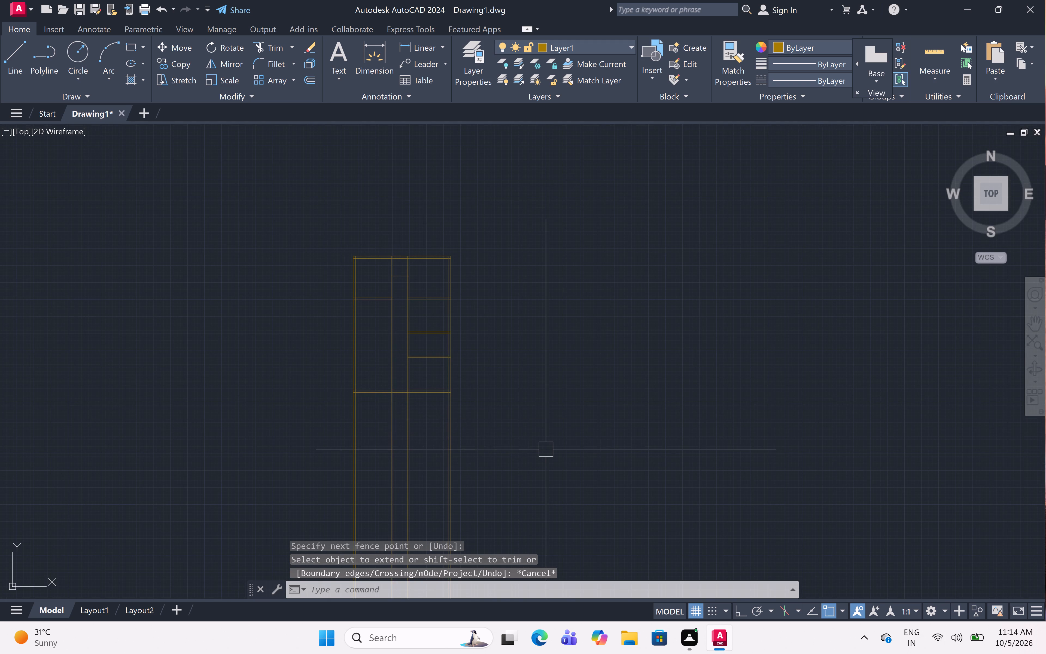
Trim all vertical wall lines that run below the bottom outer wall.
{"action": "key", "text": "t"}
{"action": "key", "text": "r"}
{"action": "key", "text": "space"}
{"action": "left_click", "coordinate": [515, 429]}
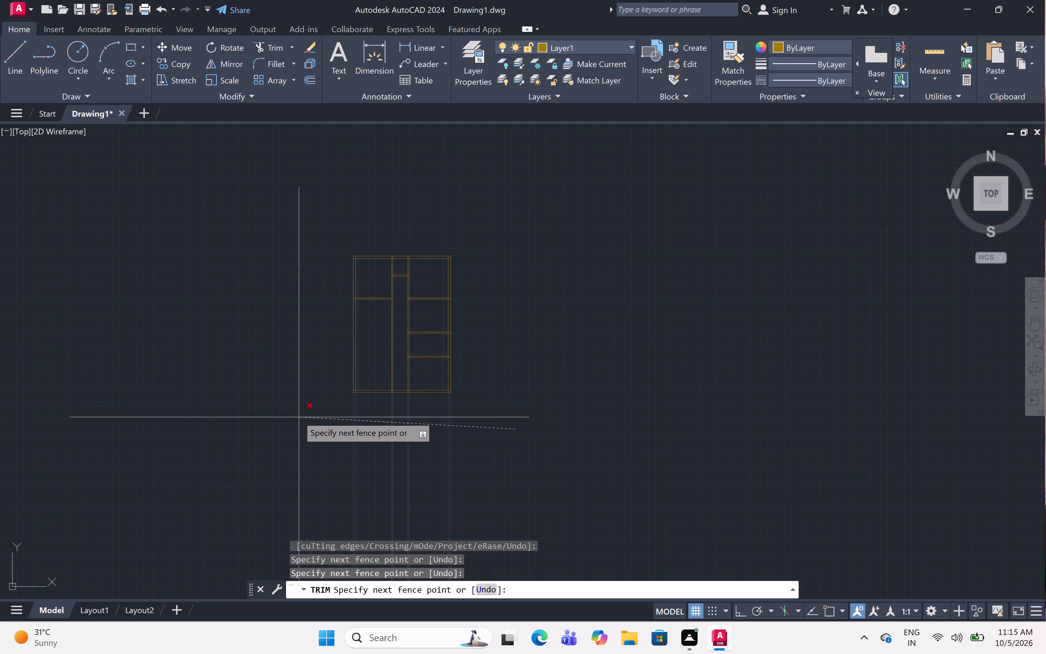
{"action": "left_click", "coordinate": [298, 417]}
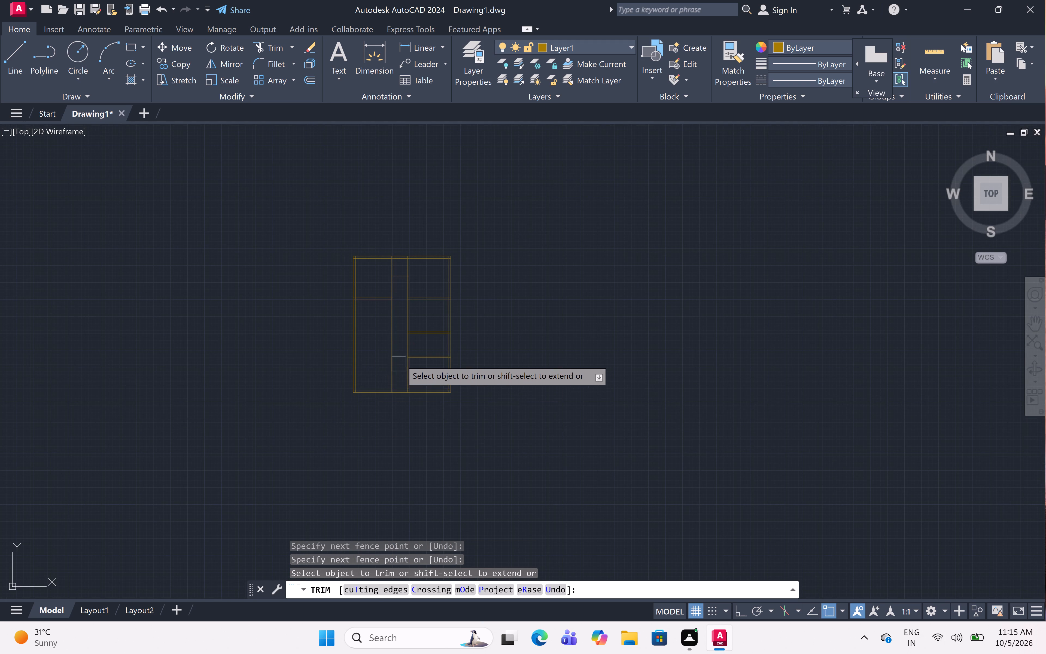
Trim both lines of the right-hand vertical partition along the 7' space to open it to the passage.
{"action": "scroll", "coordinate": [408, 349], "scroll_direction": "up", "scroll_amount": 2}
{"action": "scroll", "coordinate": [408, 349], "scroll_direction": "down", "scroll_amount": 8}
{"action": "scroll", "coordinate": [408, 349], "scroll_direction": "up", "scroll_amount": 3}
{"action": "scroll", "coordinate": [408, 349], "scroll_direction": "down", "scroll_amount": 3}
{"action": "scroll", "coordinate": [408, 349], "scroll_direction": "up", "scroll_amount": 2}
{"action": "left_click", "coordinate": [407, 342]}
{"action": "left_click", "coordinate": [407, 341]}
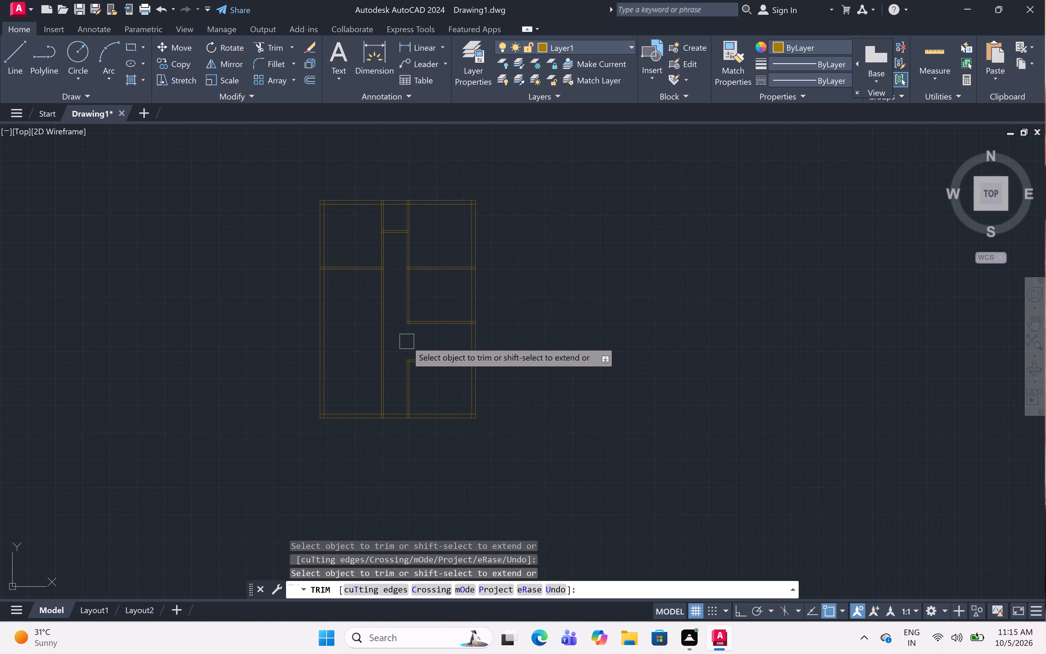
Examine the wall junctions around the opened 7' space and along the bottom outer wall.
{"action": "scroll", "coordinate": [415, 341], "scroll_direction": "up", "scroll_amount": 2}
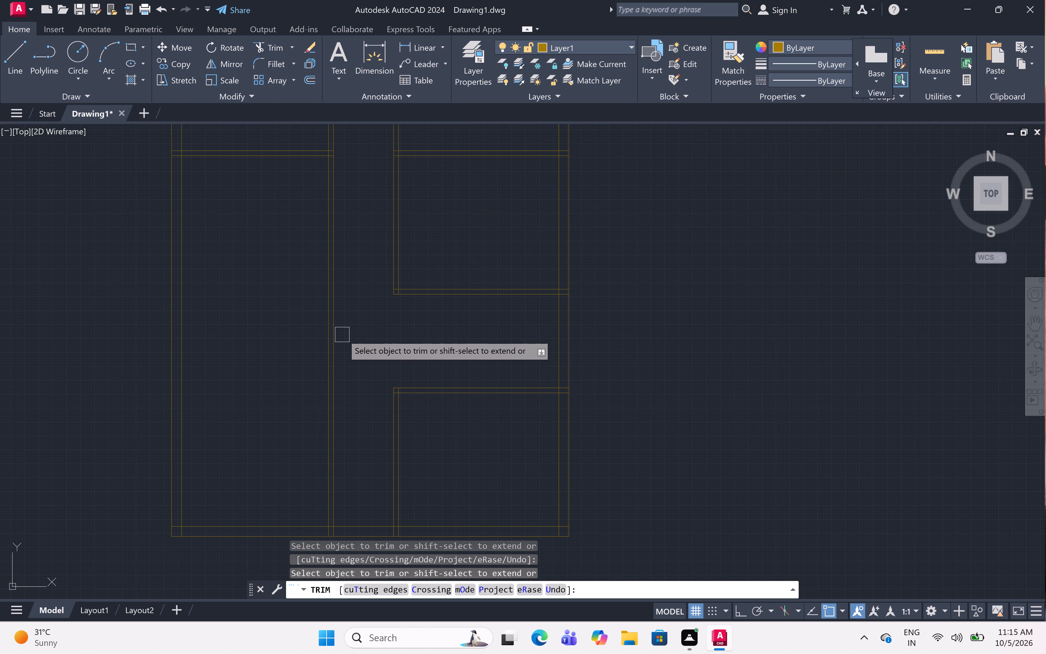
{"action": "scroll", "coordinate": [342, 306], "scroll_direction": "up", "scroll_amount": 1}
{"action": "scroll", "coordinate": [342, 306], "scroll_direction": "down", "scroll_amount": 1}
{"action": "scroll", "coordinate": [342, 306], "scroll_direction": "up", "scroll_amount": 2}
{"action": "scroll", "coordinate": [342, 306], "scroll_direction": "down", "scroll_amount": 1}
{"action": "scroll", "coordinate": [342, 306], "scroll_direction": "up", "scroll_amount": 1}
{"action": "scroll", "coordinate": [342, 306], "scroll_direction": "down", "scroll_amount": 1}
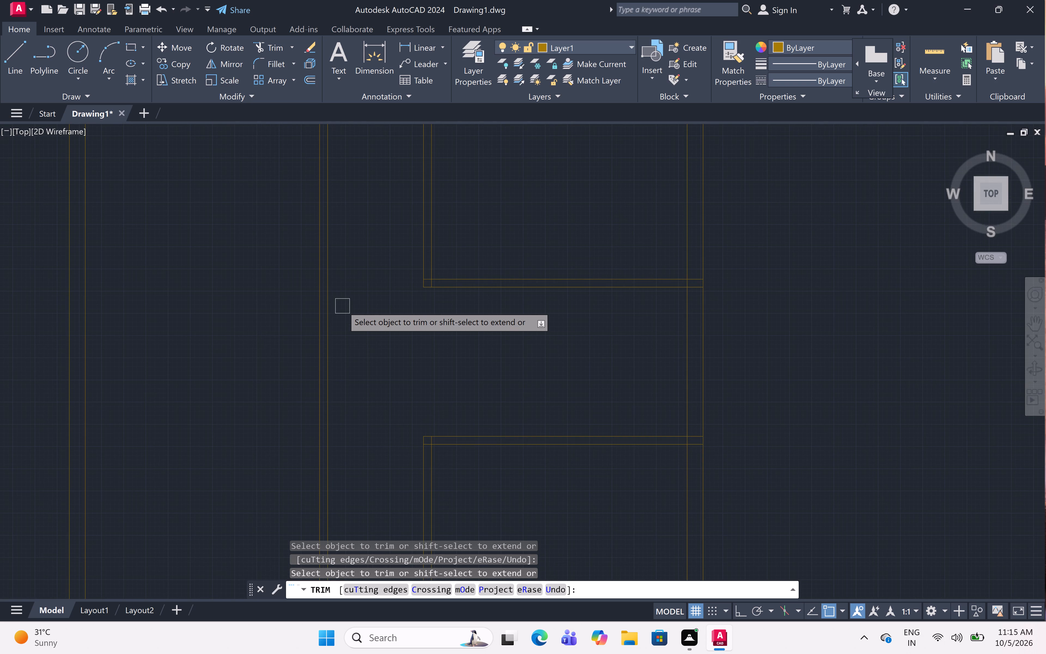
{"action": "scroll", "coordinate": [342, 306], "scroll_direction": "down", "scroll_amount": 4}
{"action": "scroll", "coordinate": [342, 306], "scroll_direction": "up", "scroll_amount": 2}
{"action": "scroll", "coordinate": [342, 306], "scroll_direction": "down", "scroll_amount": 3}
{"action": "scroll", "coordinate": [342, 306], "scroll_direction": "up", "scroll_amount": 1}
{"action": "scroll", "coordinate": [342, 306], "scroll_direction": "down", "scroll_amount": 2}
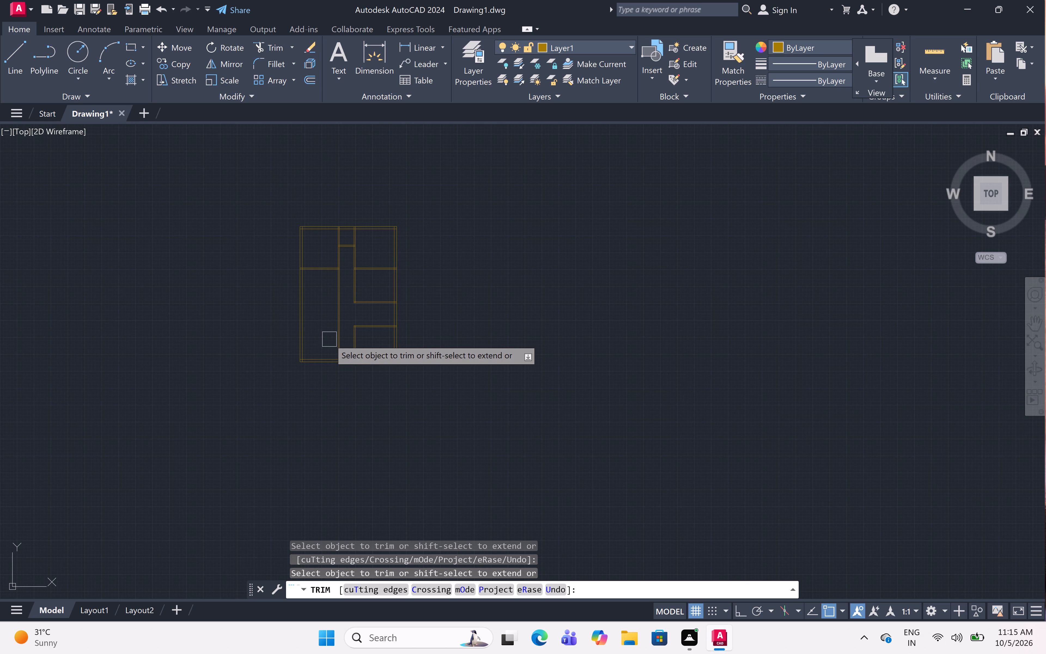
{"action": "scroll", "coordinate": [325, 355], "scroll_direction": "up", "scroll_amount": 3}
{"action": "scroll", "coordinate": [325, 355], "scroll_direction": "down", "scroll_amount": 1}
{"action": "scroll", "coordinate": [325, 354], "scroll_direction": "up", "scroll_amount": 1}
{"action": "scroll", "coordinate": [325, 354], "scroll_direction": "down", "scroll_amount": 3}
{"action": "scroll", "coordinate": [325, 354], "scroll_direction": "up", "scroll_amount": 1}
{"action": "scroll", "coordinate": [290, 319], "scroll_direction": "up", "scroll_amount": 3}
{"action": "scroll", "coordinate": [290, 319], "scroll_direction": "down", "scroll_amount": 1}
{"action": "scroll", "coordinate": [290, 319], "scroll_direction": "up", "scroll_amount": 3}
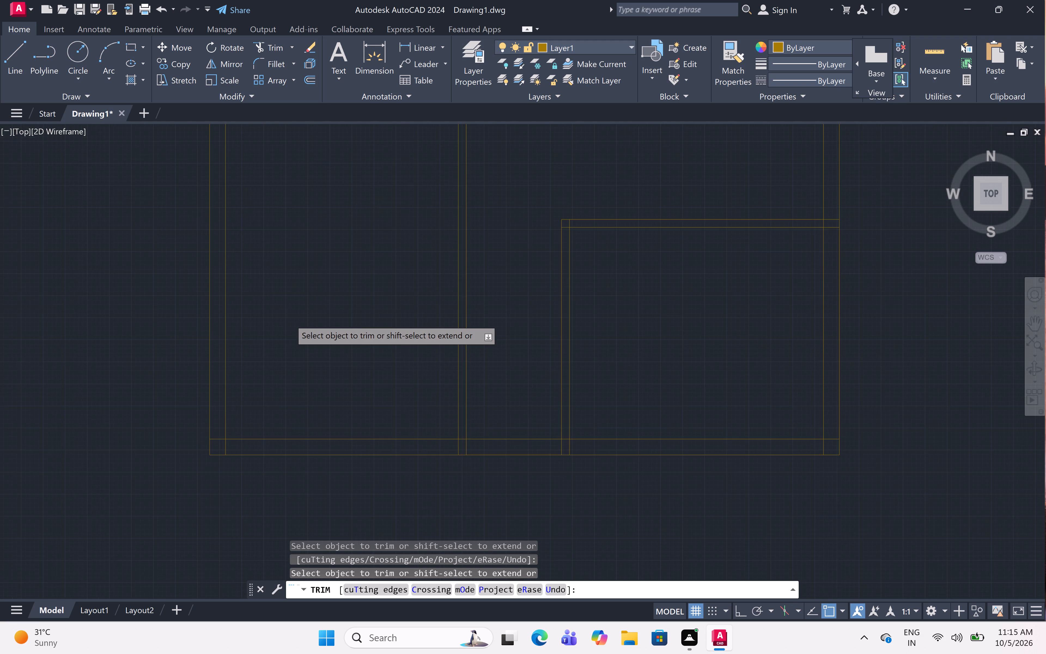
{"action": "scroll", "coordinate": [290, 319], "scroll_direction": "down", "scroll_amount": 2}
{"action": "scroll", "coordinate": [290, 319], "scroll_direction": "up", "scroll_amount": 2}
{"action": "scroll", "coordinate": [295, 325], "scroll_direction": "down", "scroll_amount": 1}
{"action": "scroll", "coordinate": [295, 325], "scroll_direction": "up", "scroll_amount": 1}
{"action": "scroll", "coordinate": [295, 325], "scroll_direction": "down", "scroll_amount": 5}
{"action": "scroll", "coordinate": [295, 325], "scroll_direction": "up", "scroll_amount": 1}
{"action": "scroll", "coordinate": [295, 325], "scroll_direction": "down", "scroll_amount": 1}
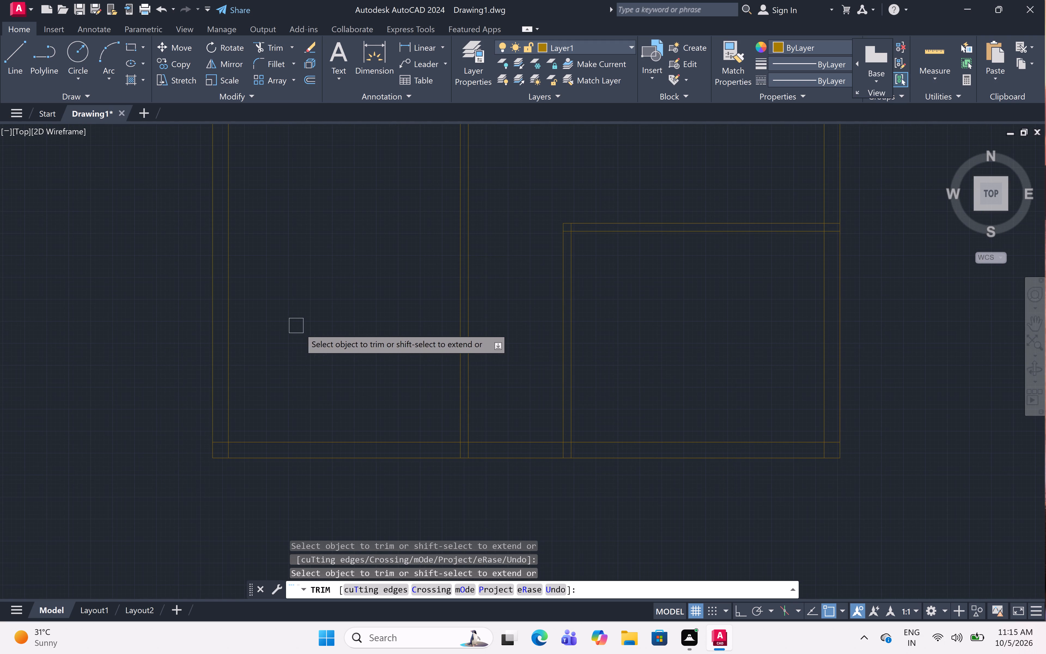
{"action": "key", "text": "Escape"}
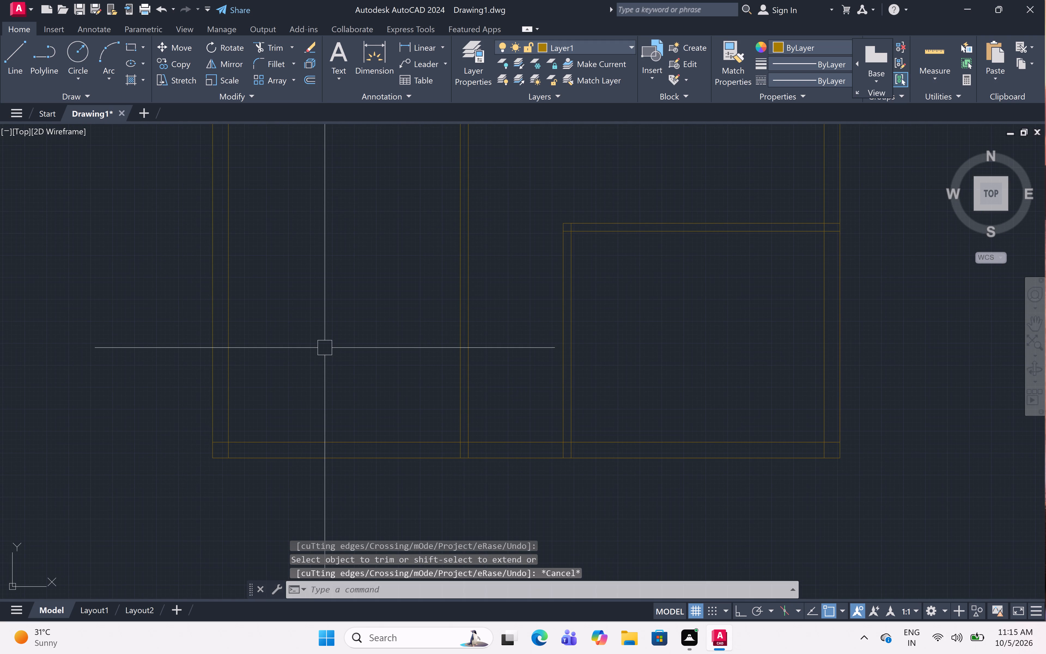
Offset the inner line of the bottom outer wall 10' upward into the plan.
{"action": "type", "text": "off"}
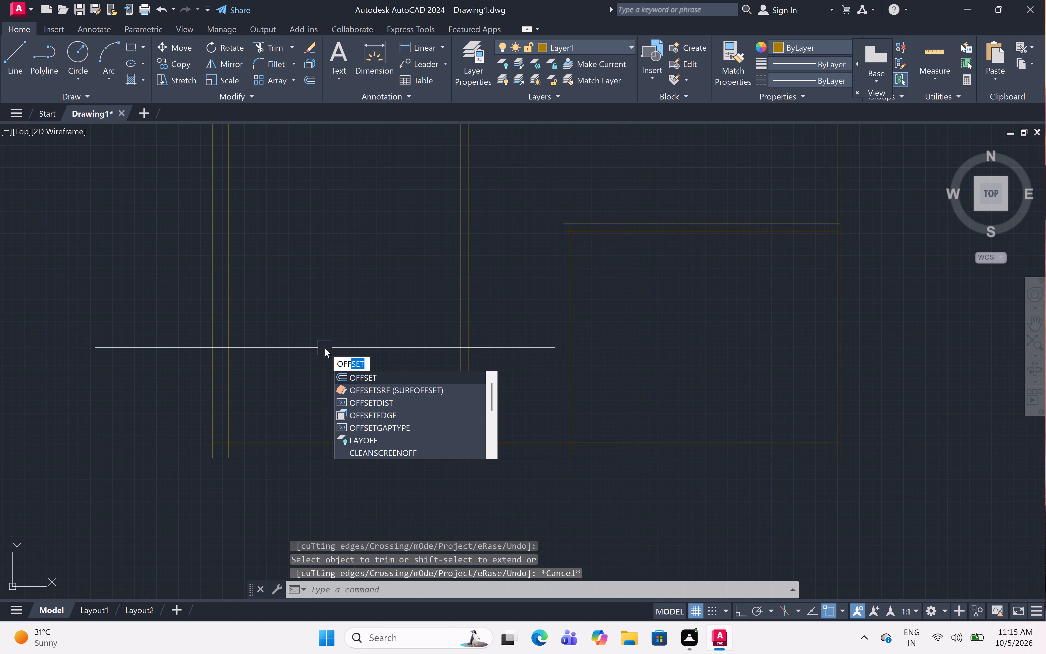
{"action": "key", "text": "space"}
{"action": "type", "text": "10'"}
{"action": "key", "text": "space"}
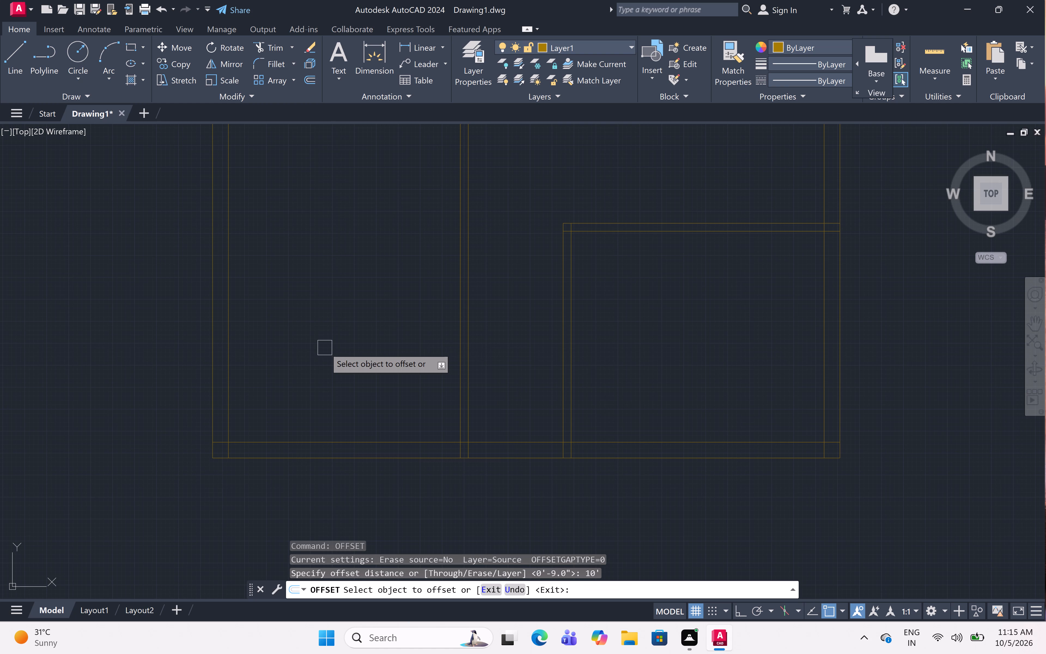
{"action": "left_click", "coordinate": [298, 439]}
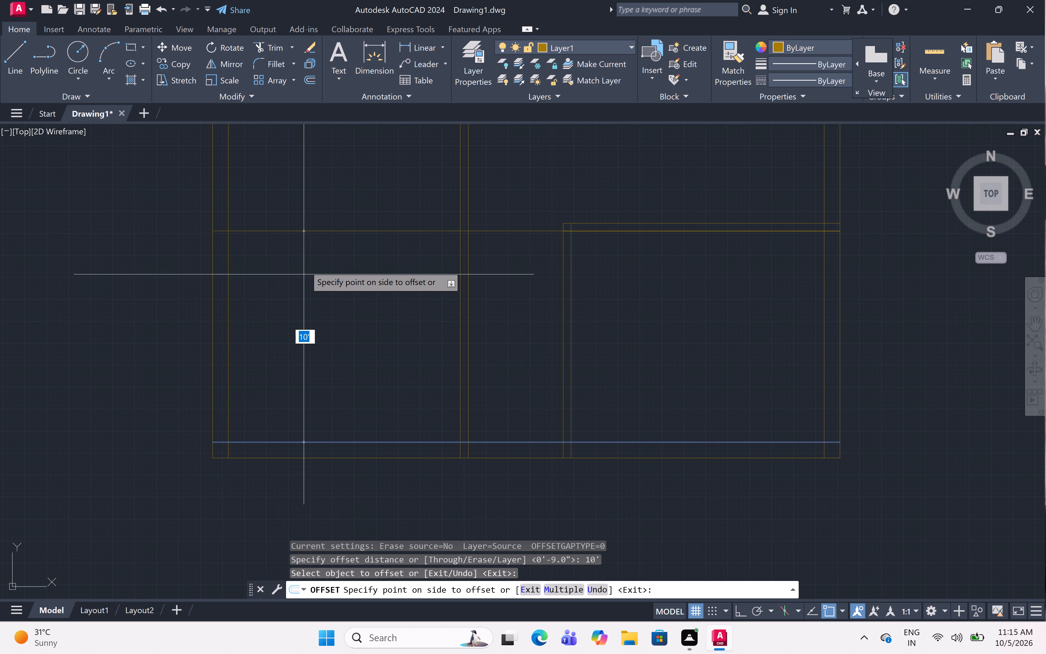
{"action": "left_click", "coordinate": [324, 210]}
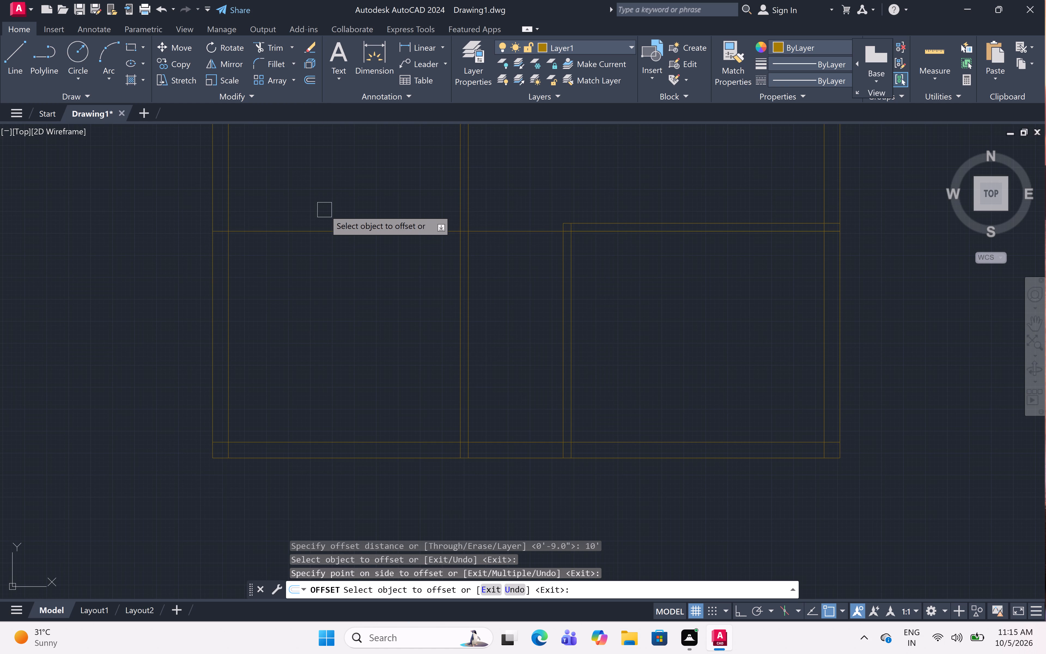
Offset the new horizontal line 4.5" upward to give the partition above the bottom rooms its thickness.
{"action": "key", "text": "space"}
{"action": "key", "text": "space"}
{"action": "type", "text": "4.5\""}
{"action": "key", "text": "space"}
{"action": "left_click_drag", "start_coordinate": [331, 232], "coordinate": [333, 224]}
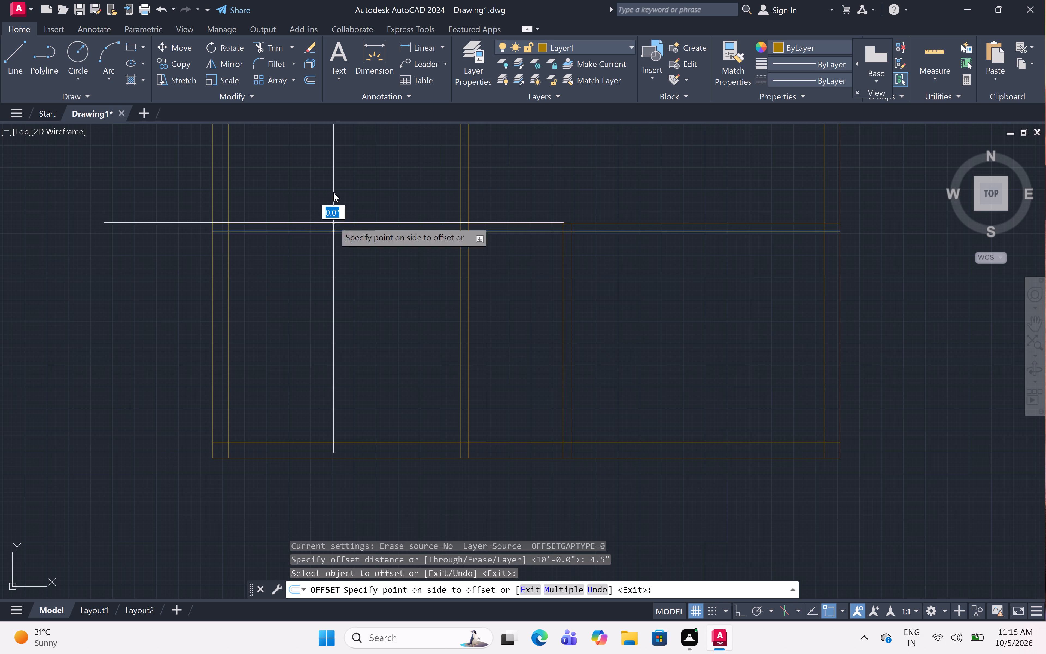
{"action": "left_click", "coordinate": [333, 154]}
{"action": "key", "text": "Escape"}
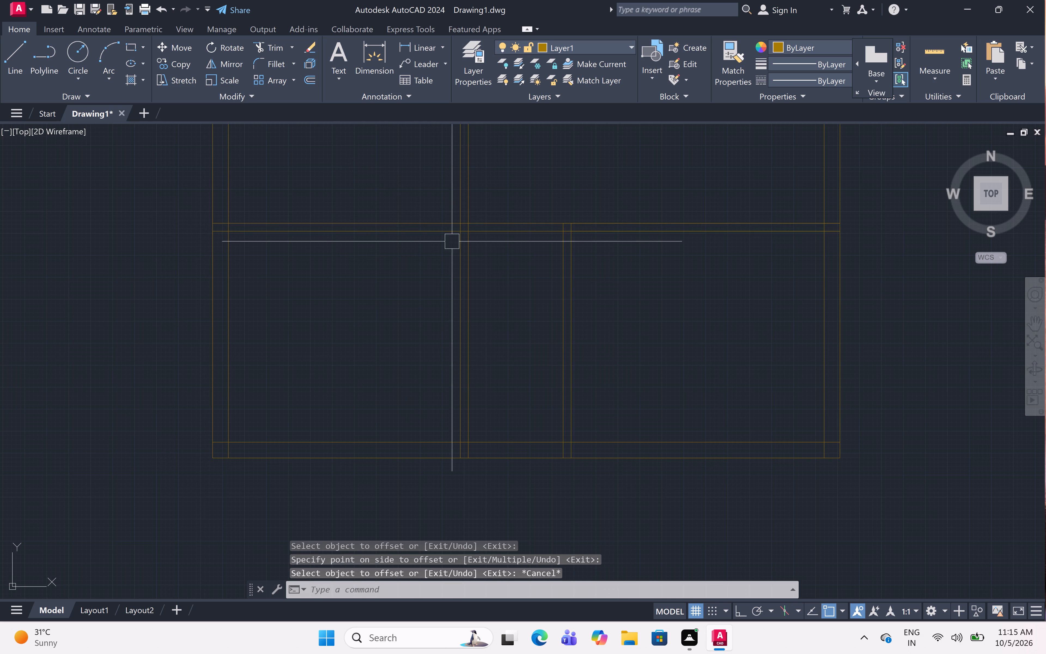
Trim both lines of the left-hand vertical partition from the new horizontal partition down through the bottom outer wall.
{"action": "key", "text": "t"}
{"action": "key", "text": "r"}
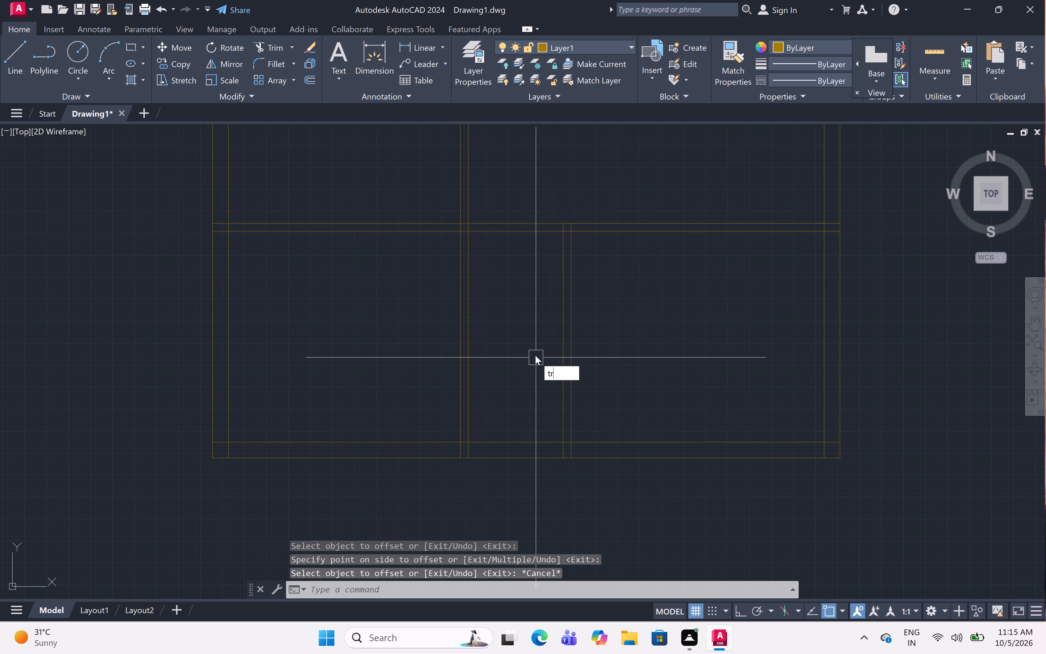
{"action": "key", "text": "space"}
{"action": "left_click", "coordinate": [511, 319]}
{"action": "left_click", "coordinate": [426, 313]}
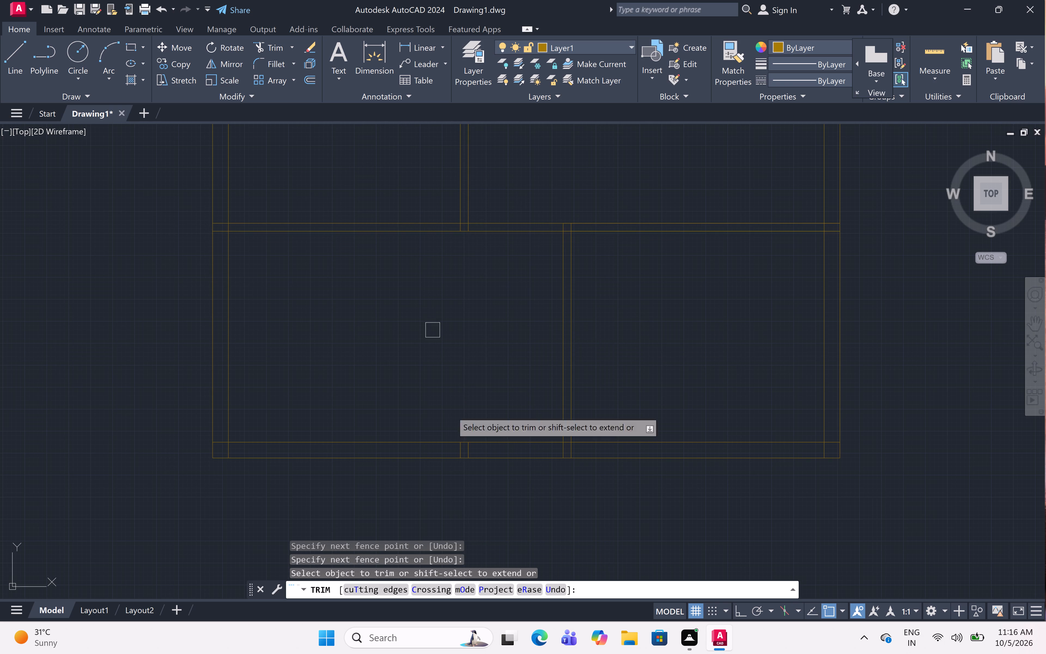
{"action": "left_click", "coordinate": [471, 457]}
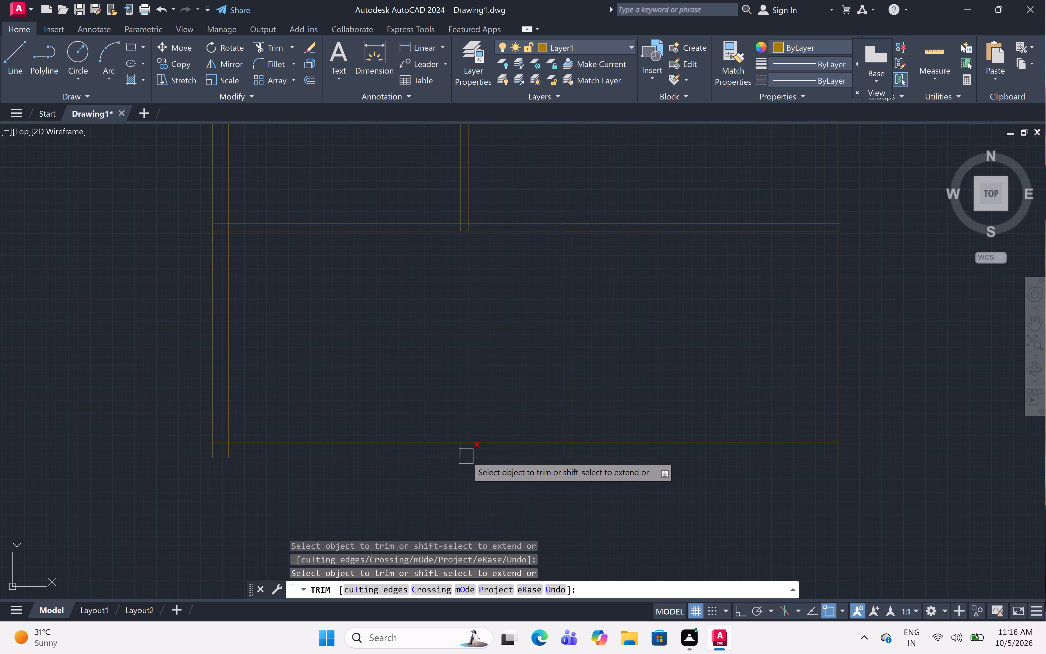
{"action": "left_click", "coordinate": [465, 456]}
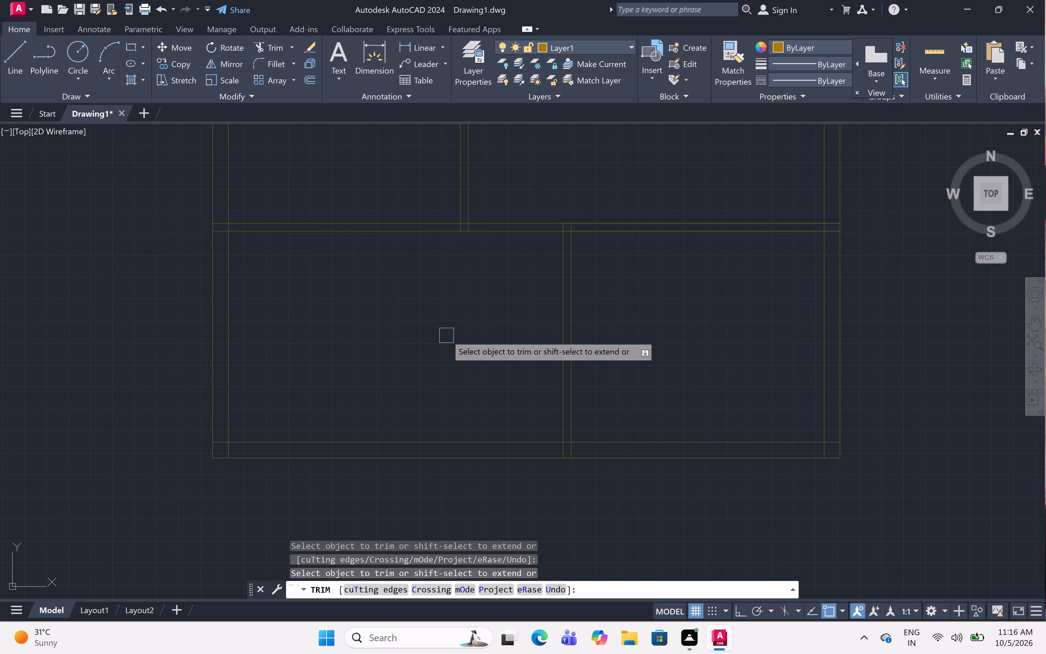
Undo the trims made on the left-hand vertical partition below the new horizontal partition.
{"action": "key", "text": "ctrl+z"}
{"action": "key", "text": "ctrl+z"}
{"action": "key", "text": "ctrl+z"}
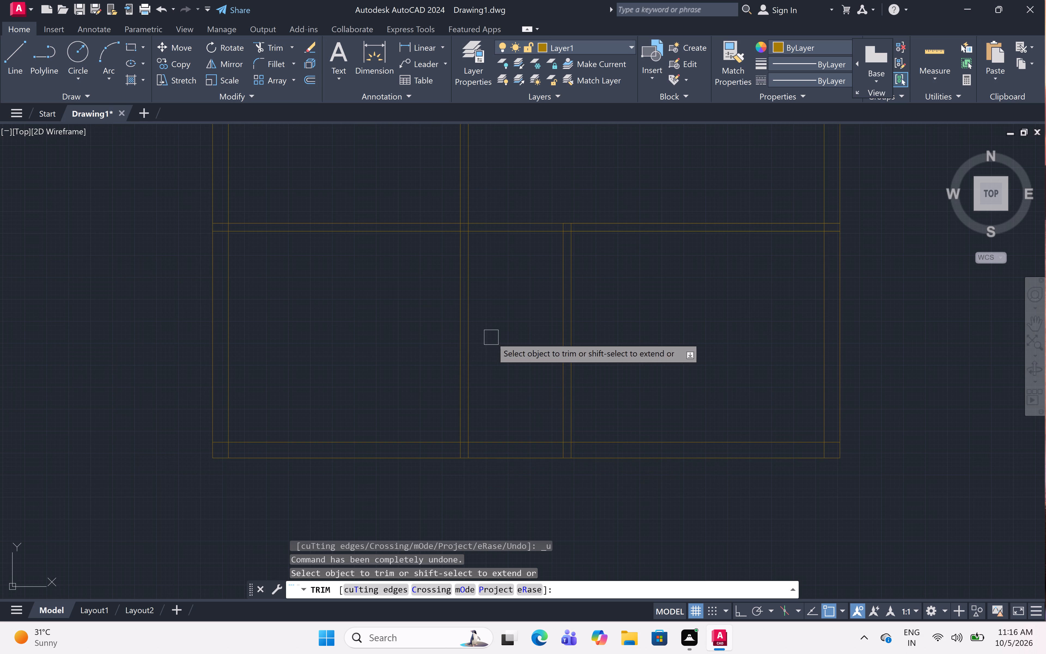
Examine the whole floor plan and the junctions of the passage partitions with the new horizontal partition.
{"action": "scroll", "coordinate": [495, 326], "scroll_direction": "up", "scroll_amount": 1}
{"action": "scroll", "coordinate": [495, 326], "scroll_direction": "down", "scroll_amount": 2}
{"action": "scroll", "coordinate": [495, 326], "scroll_direction": "up", "scroll_amount": 2}
{"action": "scroll", "coordinate": [495, 326], "scroll_direction": "down", "scroll_amount": 1}
{"action": "scroll", "coordinate": [495, 326], "scroll_direction": "up", "scroll_amount": 1}
{"action": "scroll", "coordinate": [495, 326], "scroll_direction": "down", "scroll_amount": 1}
{"action": "scroll", "coordinate": [495, 326], "scroll_direction": "up", "scroll_amount": 3}
{"action": "scroll", "coordinate": [495, 326], "scroll_direction": "down", "scroll_amount": 1}
{"action": "scroll", "coordinate": [495, 326], "scroll_direction": "up", "scroll_amount": 1}
{"action": "scroll", "coordinate": [495, 326], "scroll_direction": "down", "scroll_amount": 2}
{"action": "scroll", "coordinate": [495, 326], "scroll_direction": "up", "scroll_amount": 1}
{"action": "scroll", "coordinate": [495, 326], "scroll_direction": "down", "scroll_amount": 1}
{"action": "scroll", "coordinate": [495, 326], "scroll_direction": "up", "scroll_amount": 5}
{"action": "scroll", "coordinate": [495, 326], "scroll_direction": "down", "scroll_amount": 1}
{"action": "scroll", "coordinate": [495, 326], "scroll_direction": "up", "scroll_amount": 12}
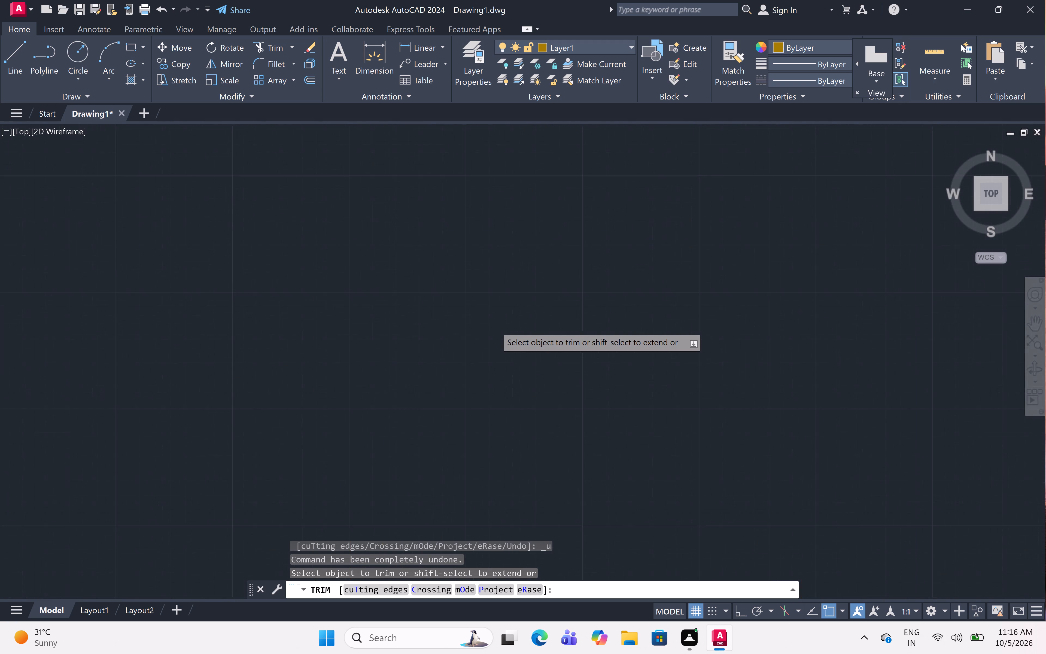
{"action": "scroll", "coordinate": [495, 326], "scroll_direction": "up", "scroll_amount": 2}
{"action": "scroll", "coordinate": [495, 326], "scroll_direction": "down", "scroll_amount": 1}
{"action": "scroll", "coordinate": [495, 326], "scroll_direction": "up", "scroll_amount": 1}
{"action": "scroll", "coordinate": [495, 326], "scroll_direction": "down", "scroll_amount": 1}
{"action": "scroll", "coordinate": [495, 326], "scroll_direction": "up", "scroll_amount": 2}
{"action": "scroll", "coordinate": [495, 326], "scroll_direction": "down", "scroll_amount": 2}
{"action": "scroll", "coordinate": [495, 326], "scroll_direction": "up", "scroll_amount": 1}
{"action": "scroll", "coordinate": [495, 326], "scroll_direction": "down", "scroll_amount": 3}
{"action": "scroll", "coordinate": [495, 326], "scroll_direction": "up", "scroll_amount": 1}
{"action": "scroll", "coordinate": [495, 326], "scroll_direction": "down", "scroll_amount": 3}
{"action": "scroll", "coordinate": [495, 326], "scroll_direction": "up", "scroll_amount": 1}
{"action": "scroll", "coordinate": [495, 326], "scroll_direction": "down", "scroll_amount": 1}
{"action": "scroll", "coordinate": [495, 326], "scroll_direction": "up", "scroll_amount": 5}
{"action": "scroll", "coordinate": [495, 326], "scroll_direction": "down", "scroll_amount": 4}
{"action": "scroll", "coordinate": [495, 326], "scroll_direction": "up", "scroll_amount": 1}
{"action": "scroll", "coordinate": [495, 326], "scroll_direction": "down", "scroll_amount": 9}
{"action": "scroll", "coordinate": [495, 326], "scroll_direction": "up", "scroll_amount": 1}
{"action": "scroll", "coordinate": [495, 326], "scroll_direction": "down", "scroll_amount": 10}
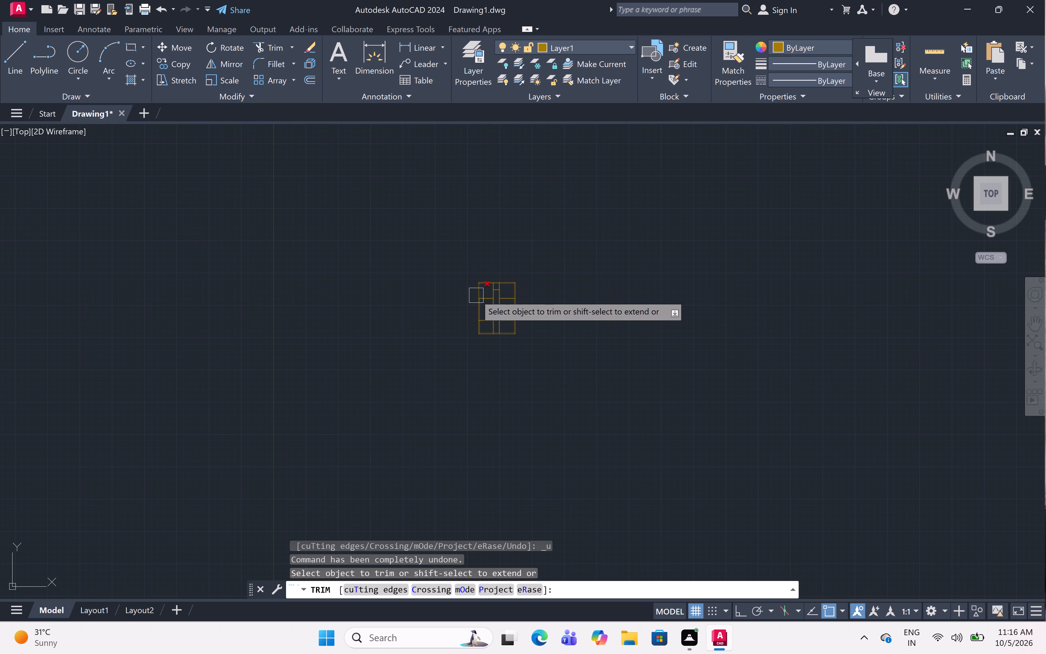
{"action": "scroll", "coordinate": [492, 313], "scroll_direction": "up", "scroll_amount": 2}
{"action": "scroll", "coordinate": [492, 313], "scroll_direction": "down", "scroll_amount": 2}
{"action": "scroll", "coordinate": [492, 313], "scroll_direction": "up", "scroll_amount": 1}
{"action": "scroll", "coordinate": [492, 313], "scroll_direction": "down", "scroll_amount": 1}
{"action": "scroll", "coordinate": [492, 313], "scroll_direction": "up", "scroll_amount": 1}
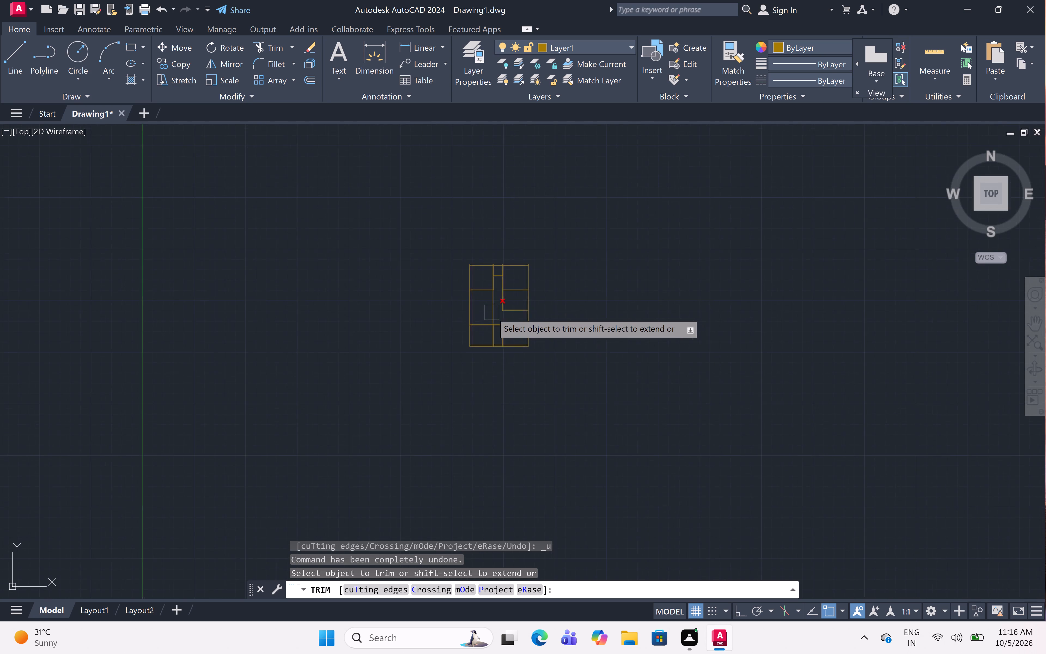
{"action": "scroll", "coordinate": [492, 313], "scroll_direction": "up", "scroll_amount": 2}
{"action": "scroll", "coordinate": [492, 313], "scroll_direction": "down", "scroll_amount": 1}
{"action": "scroll", "coordinate": [501, 320], "scroll_direction": "up", "scroll_amount": 3}
{"action": "scroll", "coordinate": [501, 320], "scroll_direction": "down", "scroll_amount": 2}
{"action": "scroll", "coordinate": [501, 320], "scroll_direction": "up", "scroll_amount": 1}
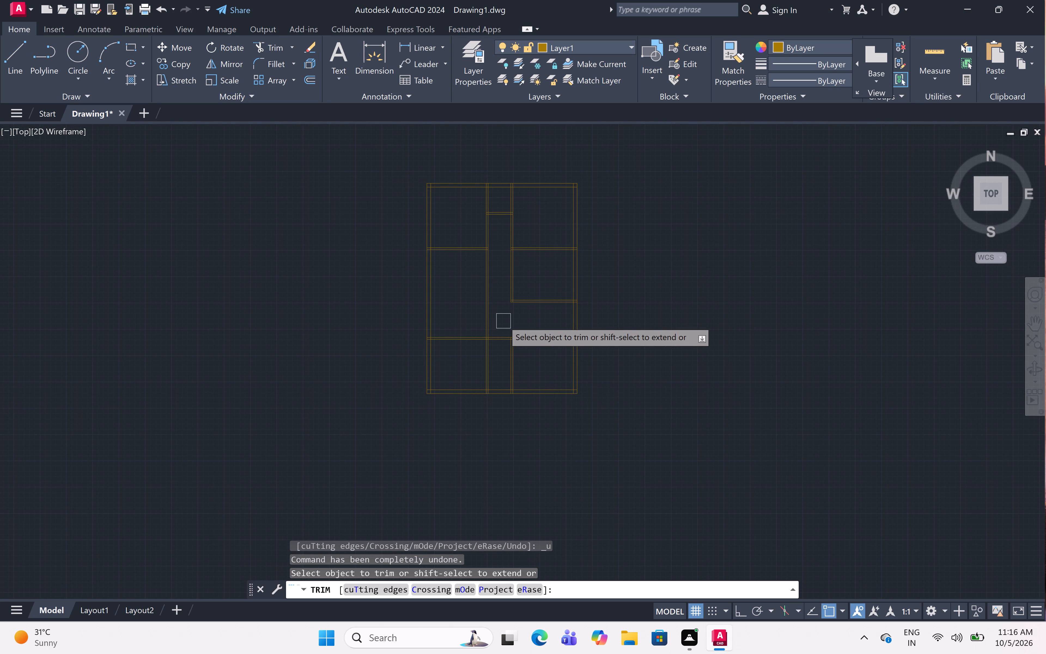
{"action": "scroll", "coordinate": [497, 234], "scroll_direction": "up", "scroll_amount": 2}
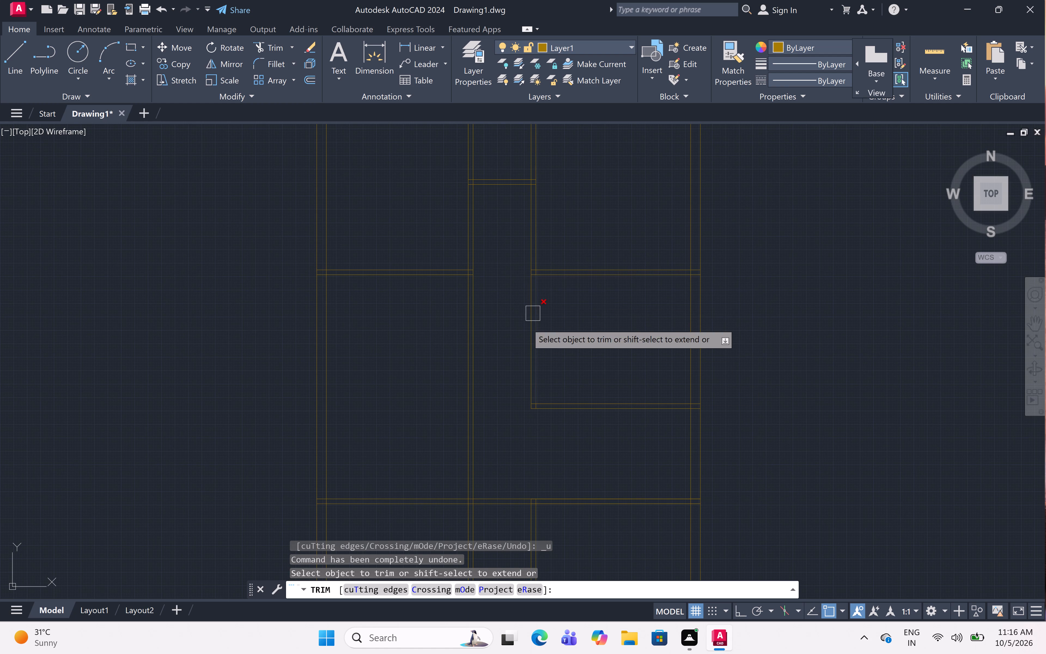
{"action": "scroll", "coordinate": [466, 349], "scroll_direction": "down", "scroll_amount": 1}
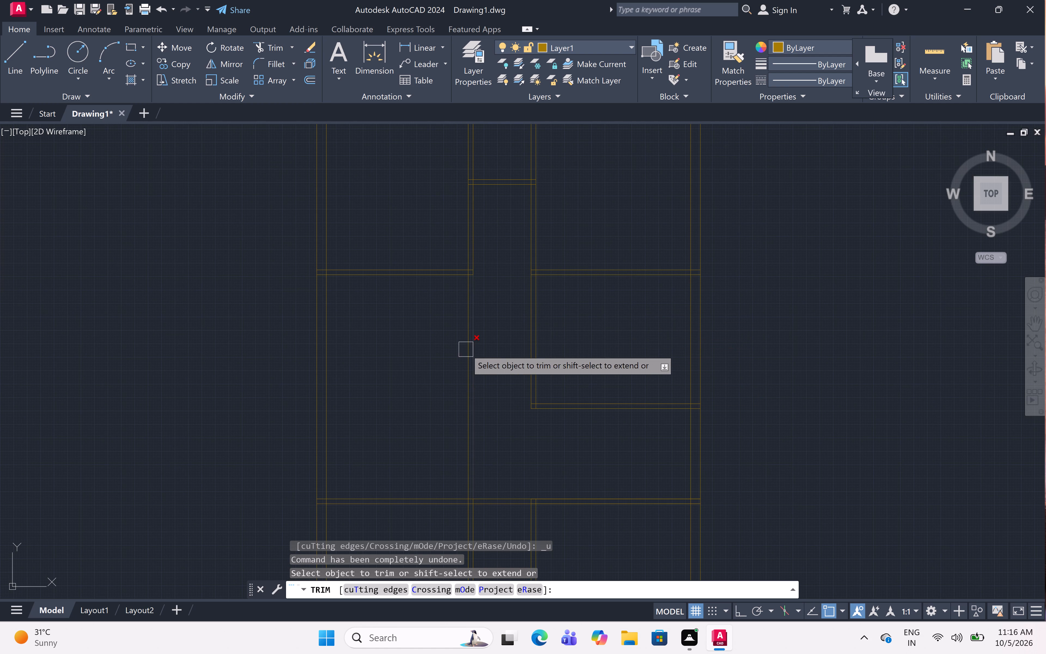
{"action": "scroll", "coordinate": [440, 474], "scroll_direction": "up", "scroll_amount": 4}
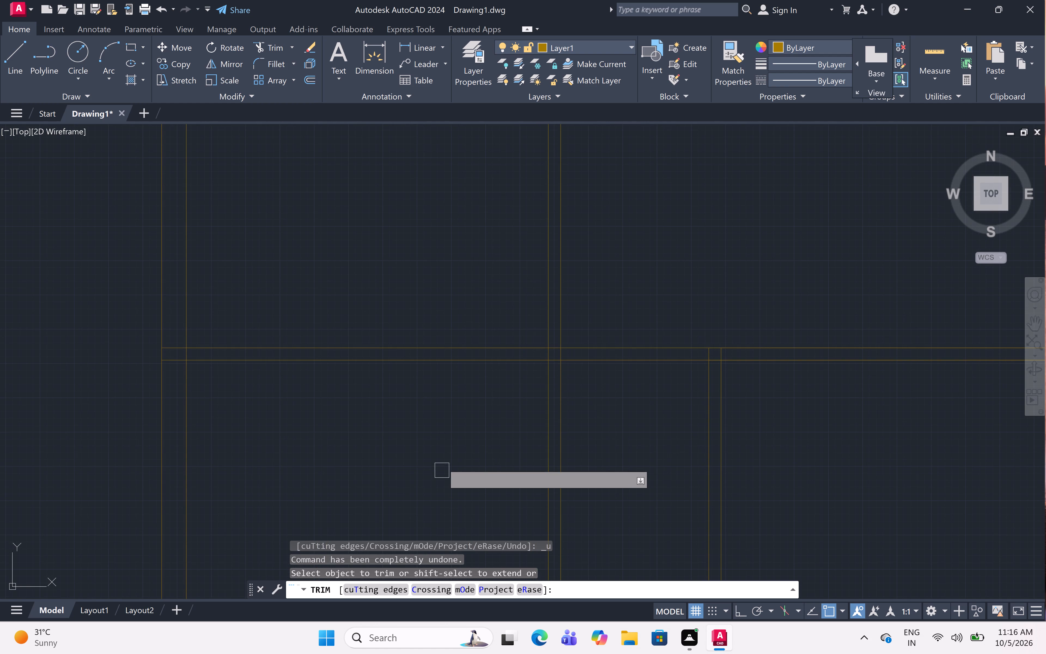
{"action": "scroll", "coordinate": [444, 446], "scroll_direction": "down", "scroll_amount": 1}
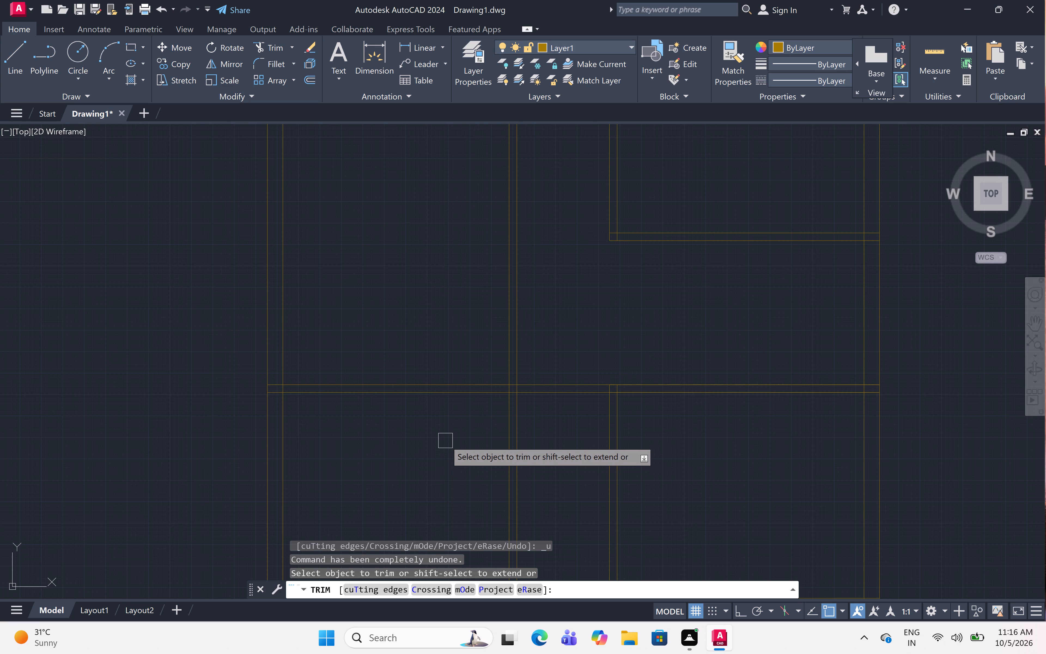
{"action": "key", "text": "Escape"}
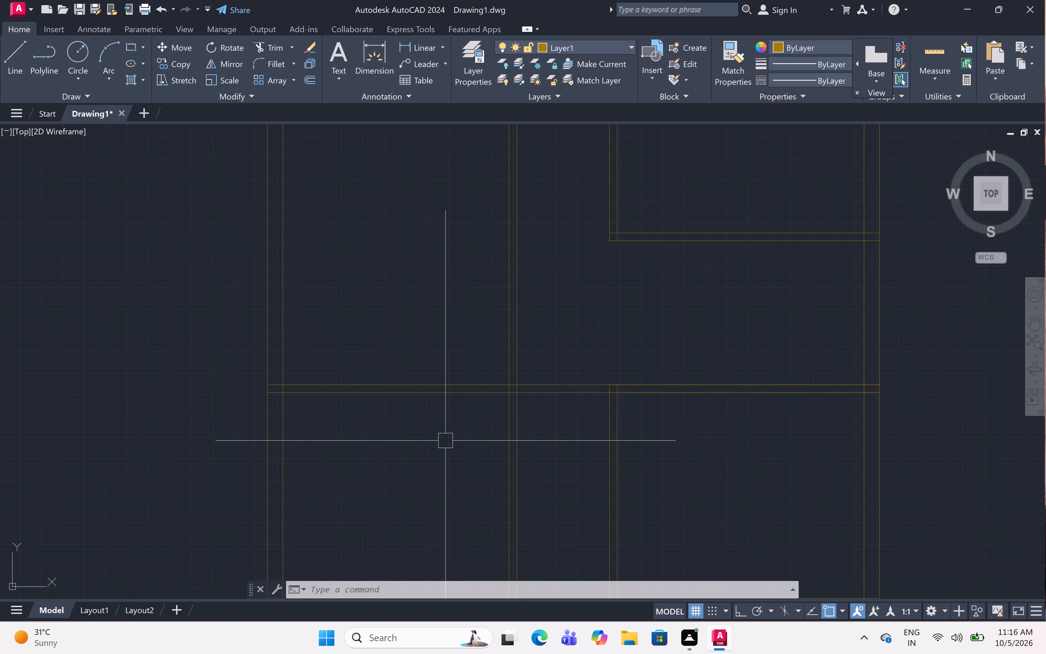
Offset the upper line of the new horizontal partition 7' upward.
{"action": "type", "text": "off"}
{"action": "key", "text": "space"}
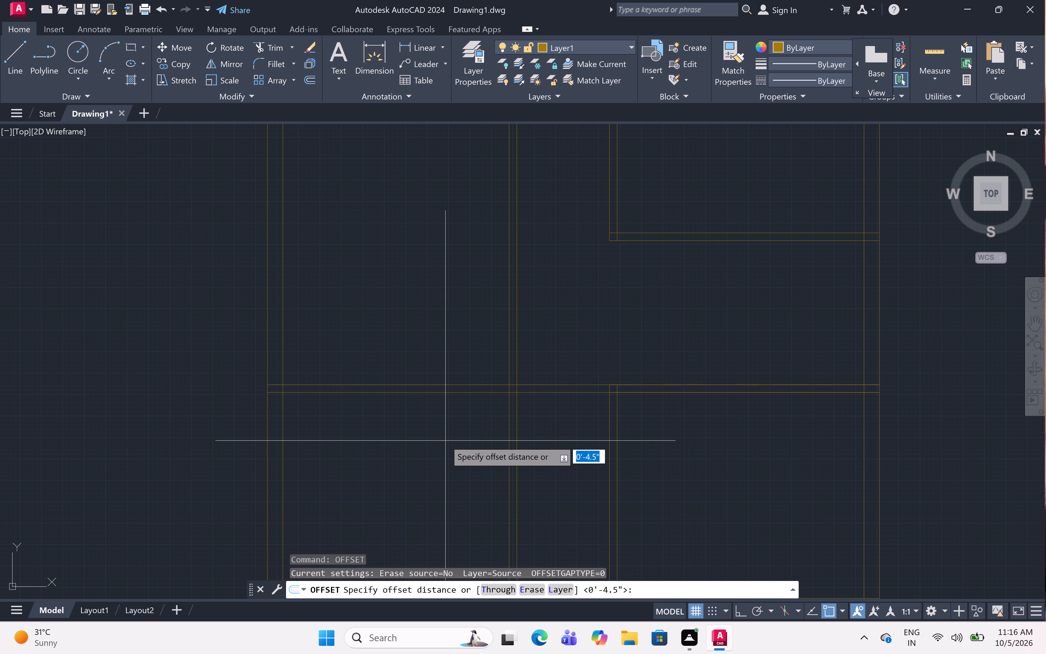
{"action": "key", "text": "7"}
{"action": "type", "text": "'"}
{"action": "key", "text": "space"}
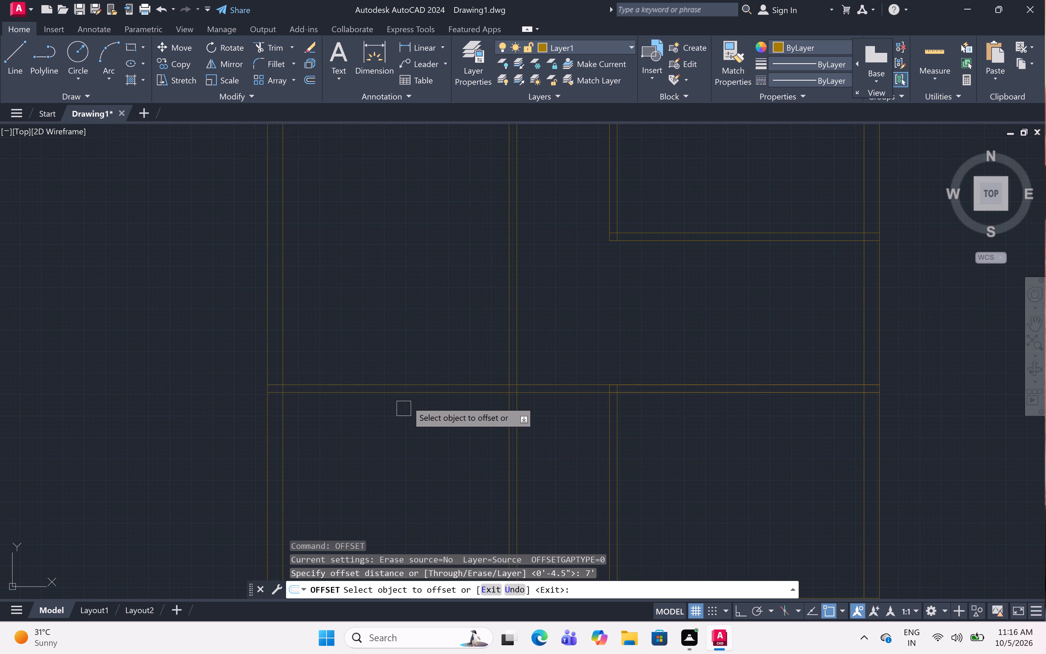
{"action": "left_click", "coordinate": [411, 381]}
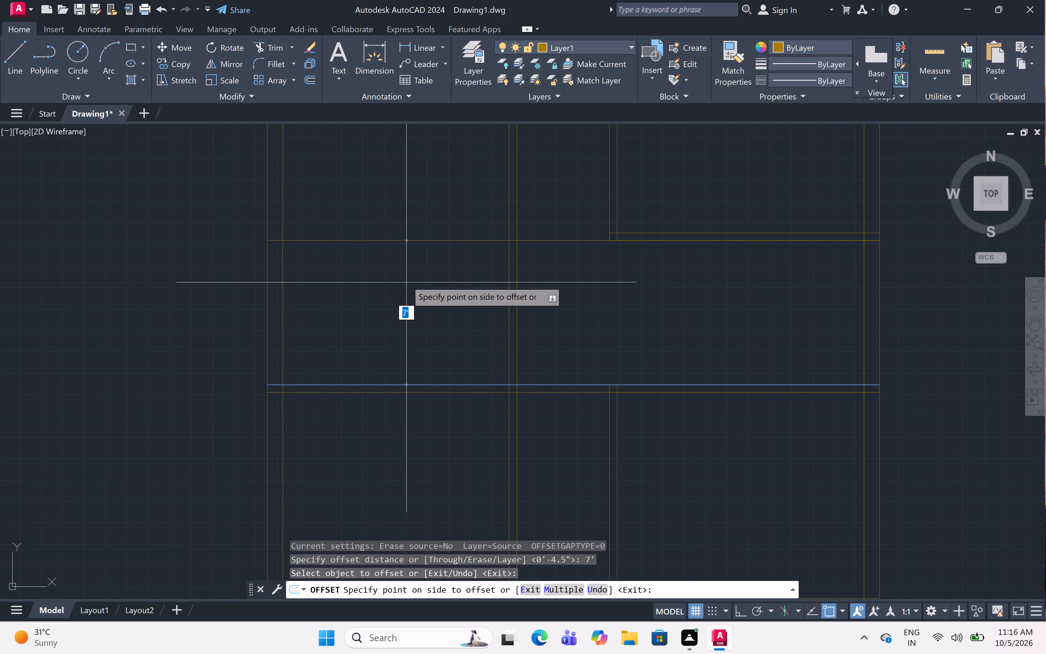
{"action": "left_click", "coordinate": [408, 216]}
Offset the resulting horizontal line 4.5" upward to form the partition above the 7' space.
{"action": "key", "text": "space"}
{"action": "key", "text": "space"}
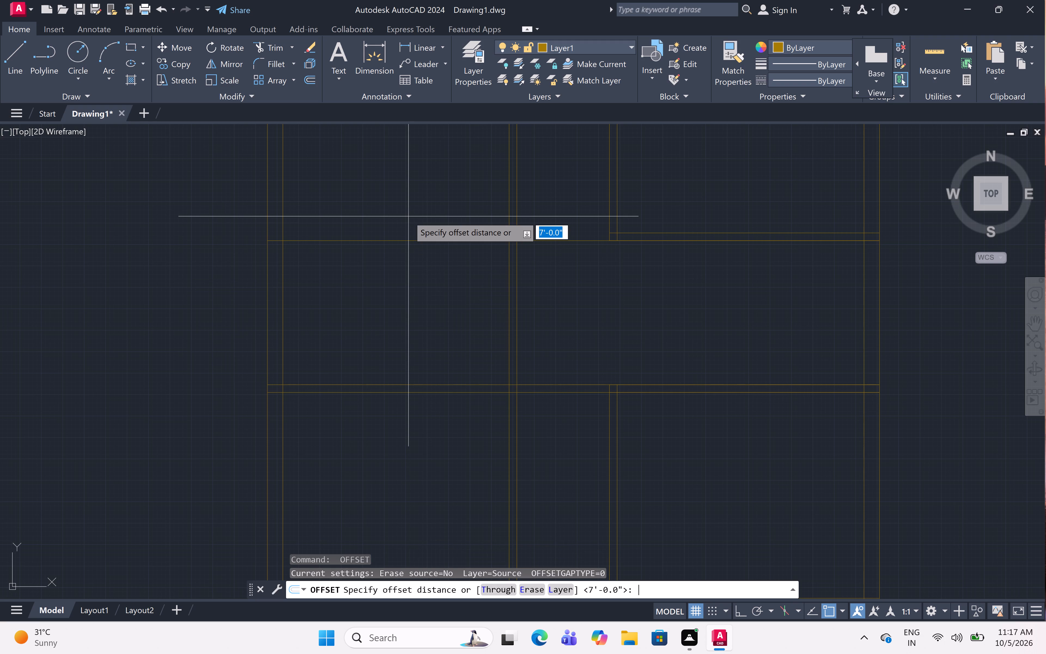
{"action": "type", "text": "4.5\""}
{"action": "key", "text": "space"}
{"action": "left_click", "coordinate": [400, 243]}
{"action": "left_click", "coordinate": [410, 171]}
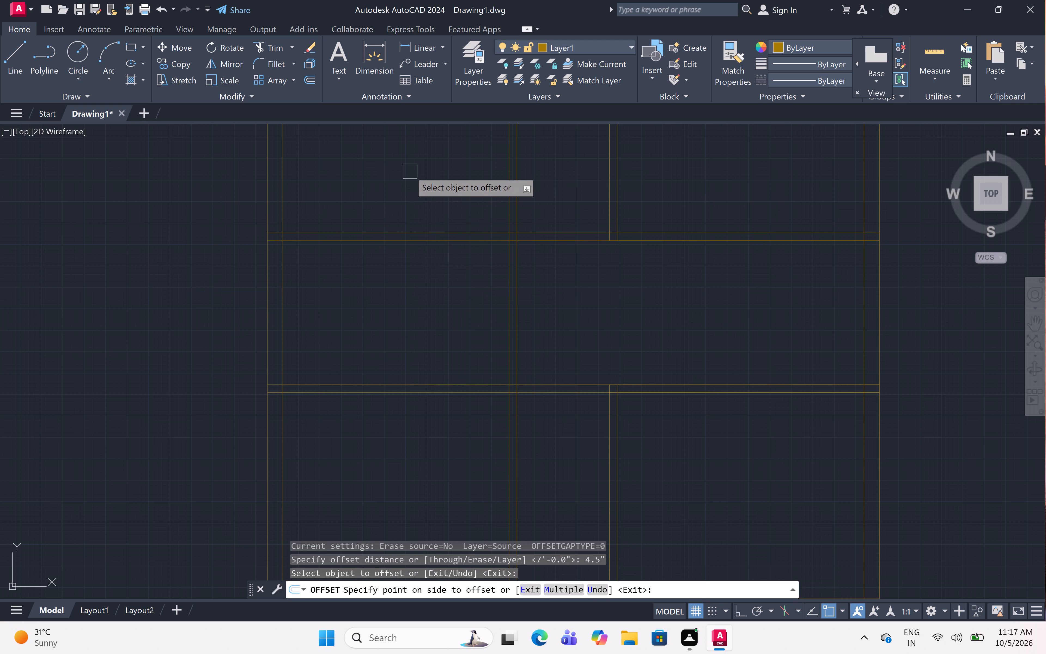
{"action": "key", "text": "Escape"}
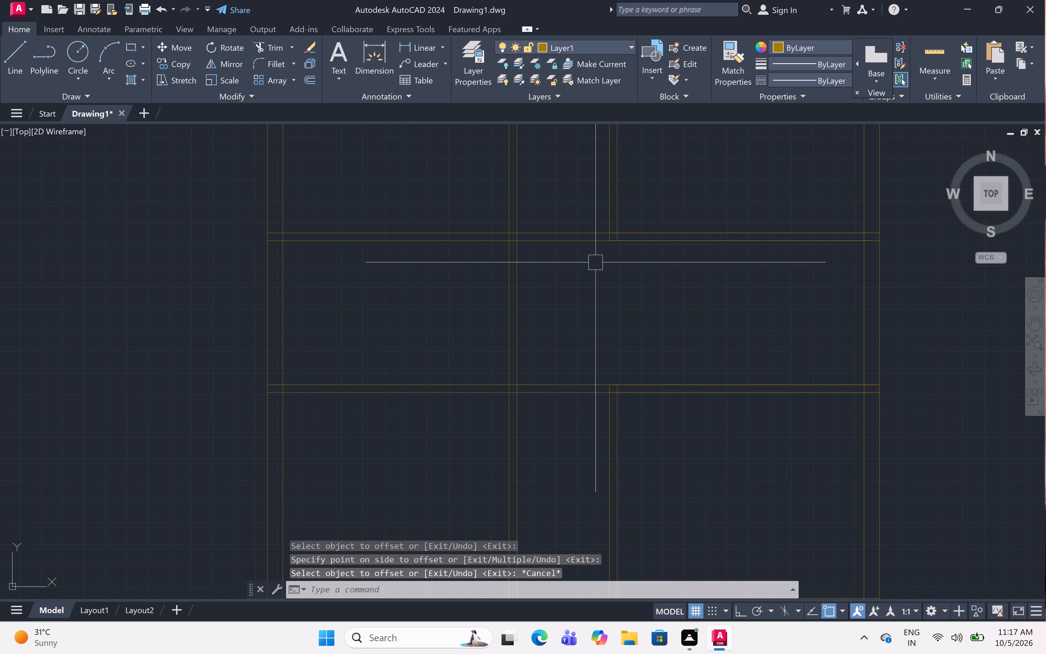
Trim both lines of the upper new partition where they cross the passage between the two vertical partitions.
{"action": "key", "text": "t"}
{"action": "key", "text": "r"}
{"action": "key", "text": "space"}
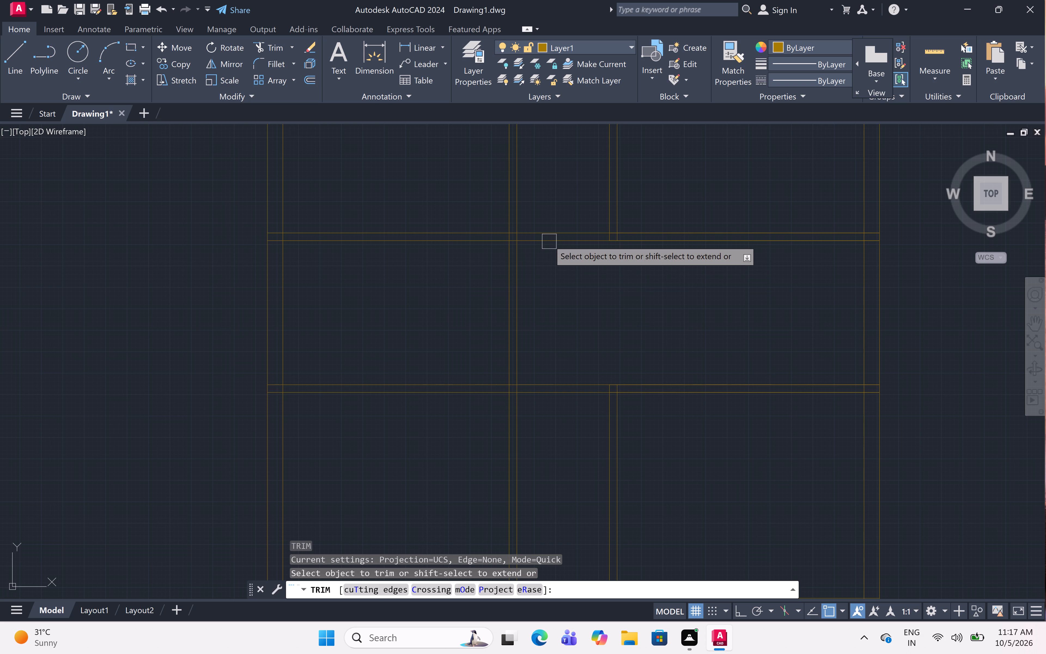
{"action": "left_click", "coordinate": [550, 238]}
{"action": "left_click", "coordinate": [550, 241]}
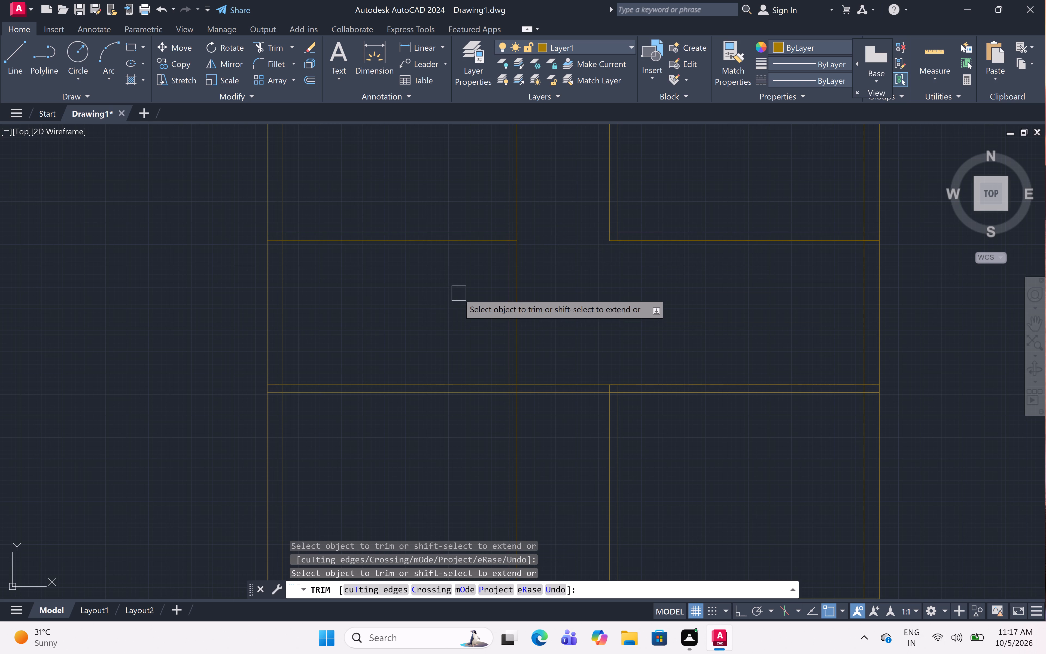
Trim both lines of the left-hand vertical partition along the middle left room to open it to the passage.
{"action": "scroll", "coordinate": [440, 286], "scroll_direction": "up", "scroll_amount": 1}
{"action": "scroll", "coordinate": [440, 286], "scroll_direction": "down", "scroll_amount": 5}
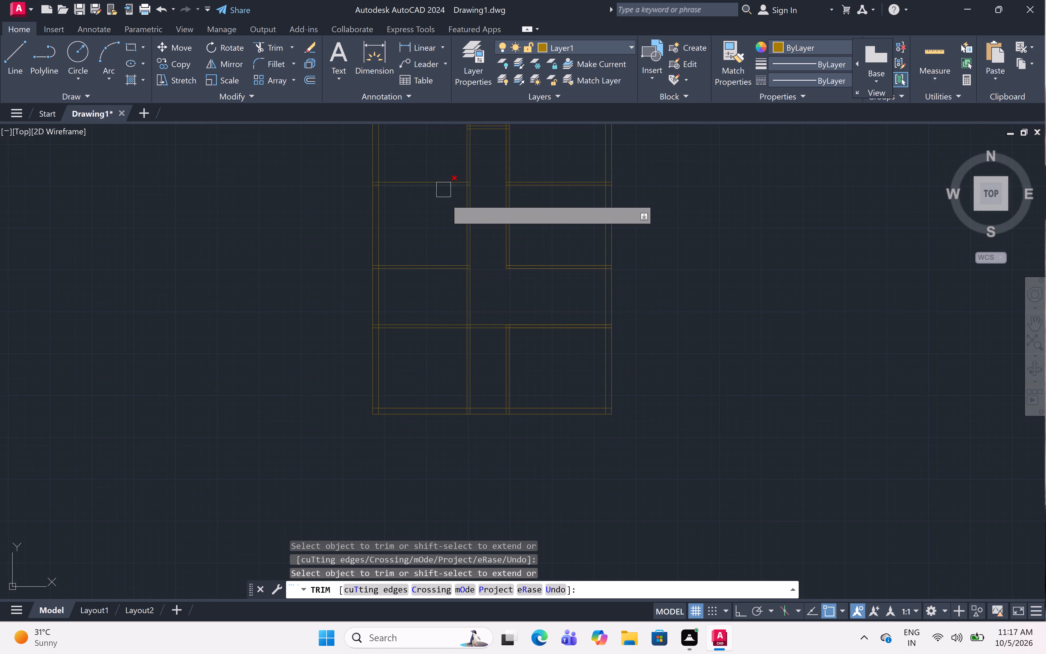
{"action": "left_click", "coordinate": [469, 234]}
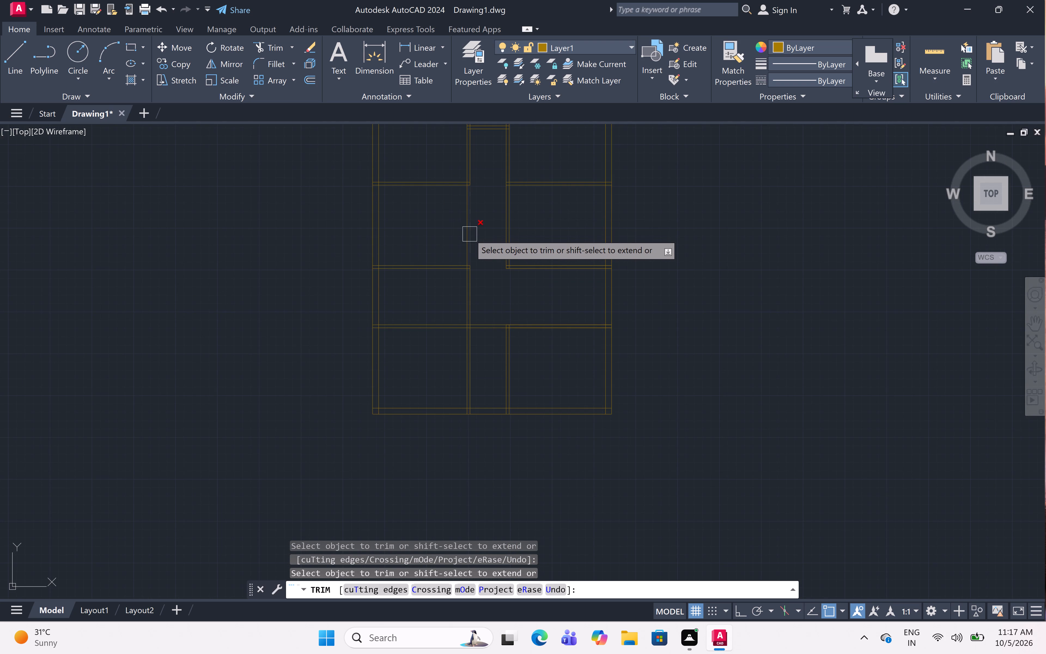
{"action": "left_click", "coordinate": [468, 232]}
{"action": "scroll", "coordinate": [388, 152], "scroll_direction": "up", "scroll_amount": 2}
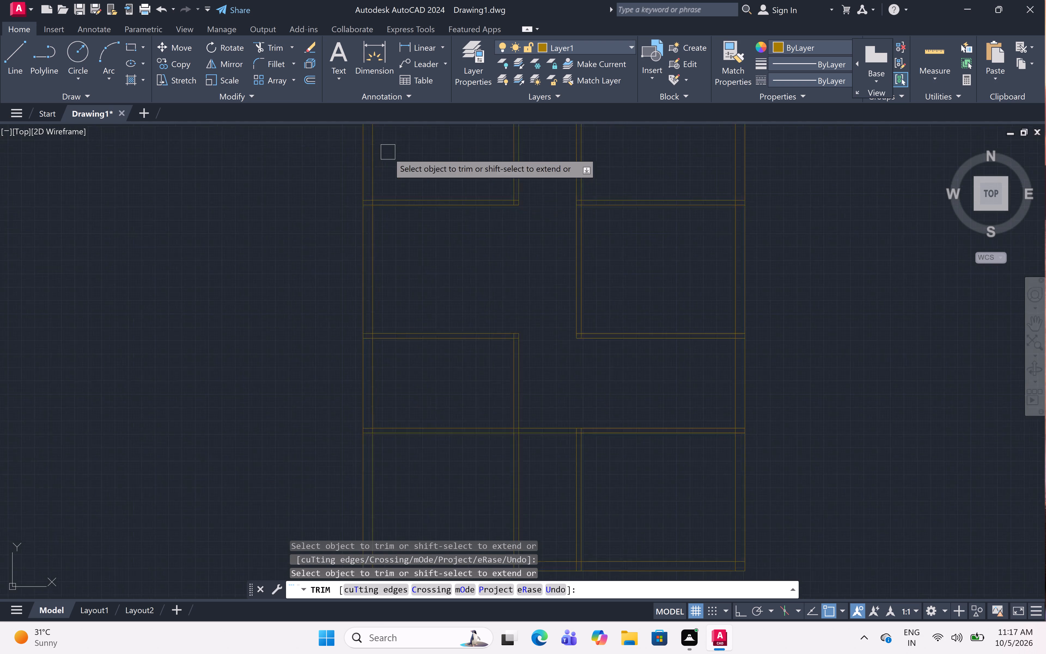
Offset the lower line of the partition beneath the upper-left room 7' downward.
{"action": "key", "text": "Escape"}
{"action": "type", "text": "off"}
{"action": "key", "text": "space"}
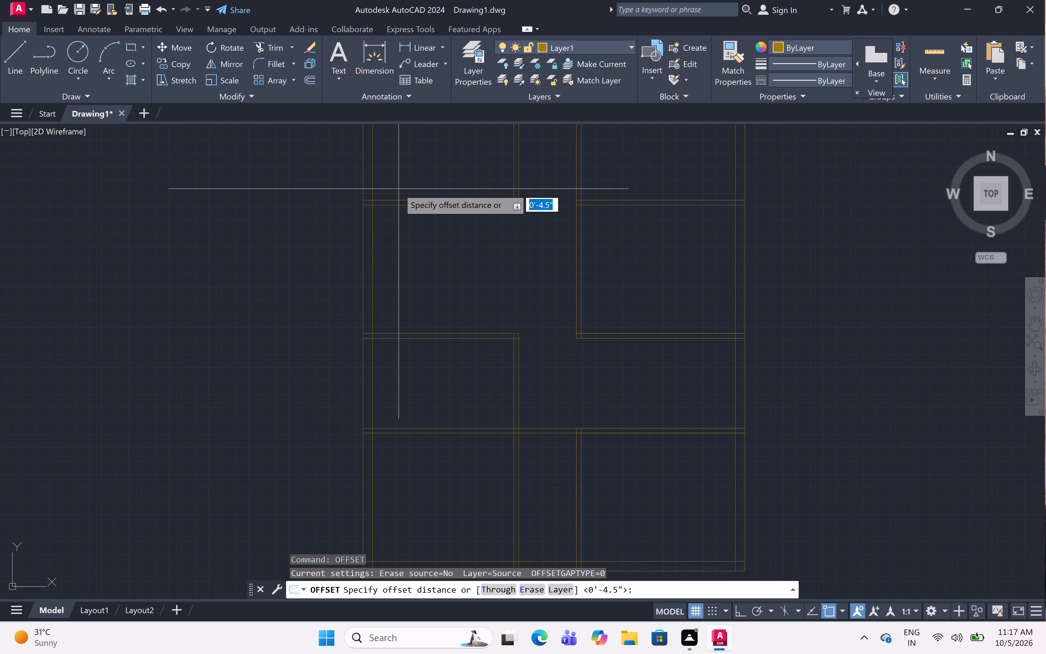
{"action": "type", "text": "7'"}
{"action": "key", "text": "space"}
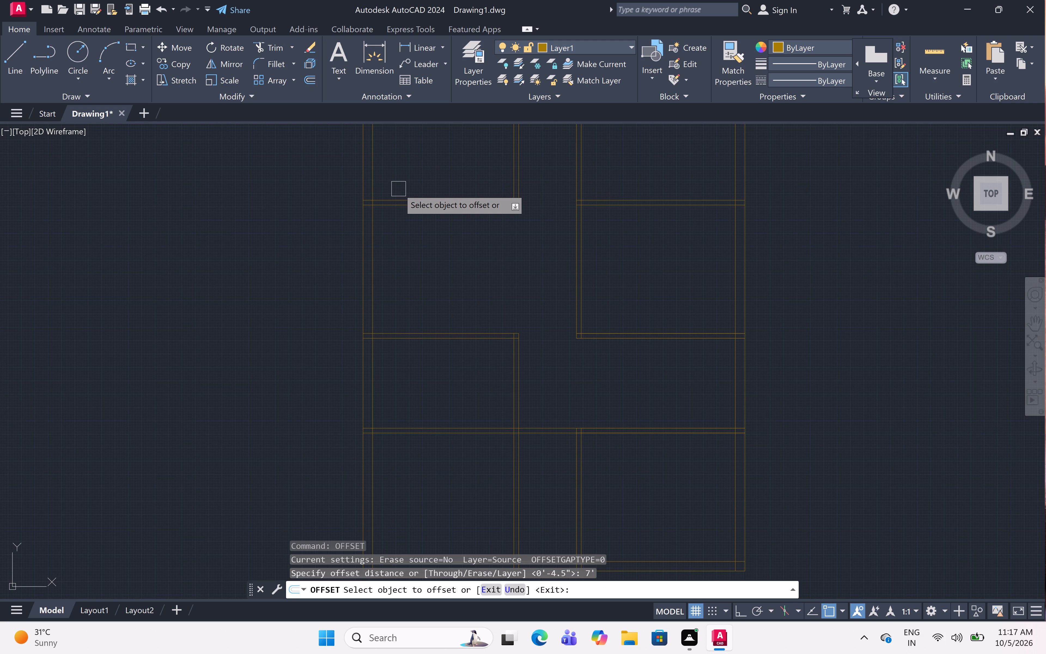
{"action": "left_click", "coordinate": [395, 211]}
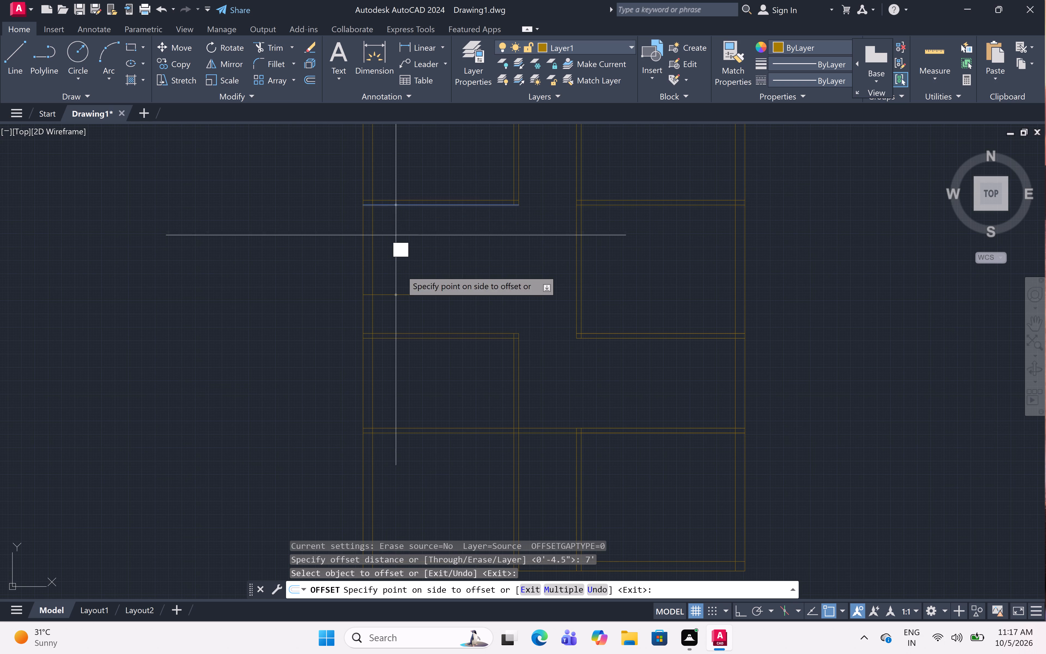
{"action": "left_click", "coordinate": [404, 285]}
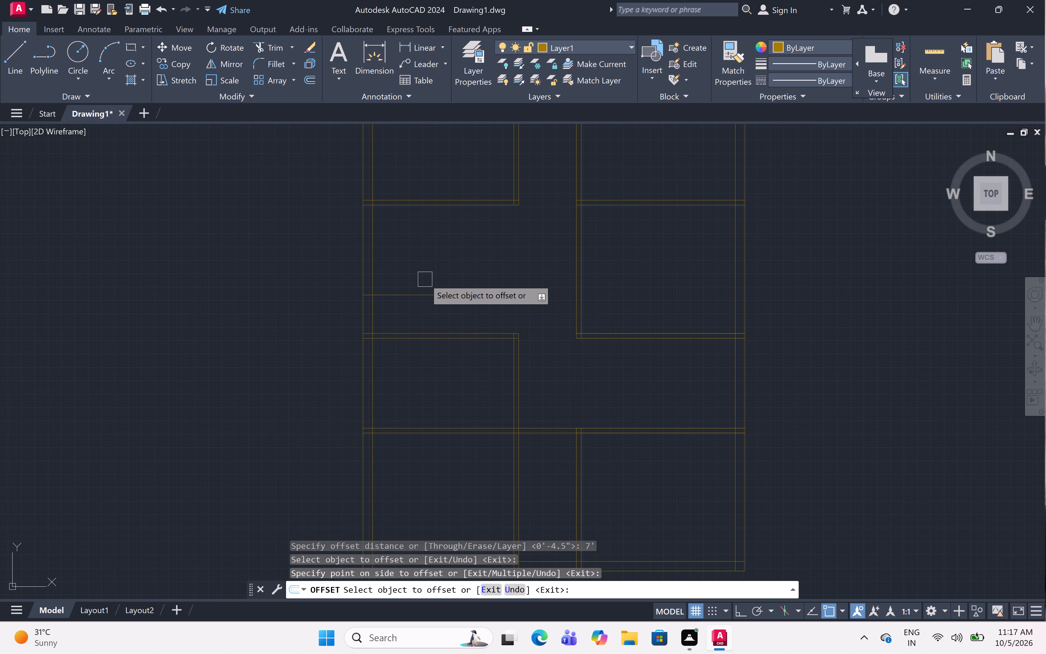
{"action": "key", "text": "space"}
Offset the new horizontal line 4.5" downward to form the partition below the 7' space.
{"action": "key", "text": "space"}
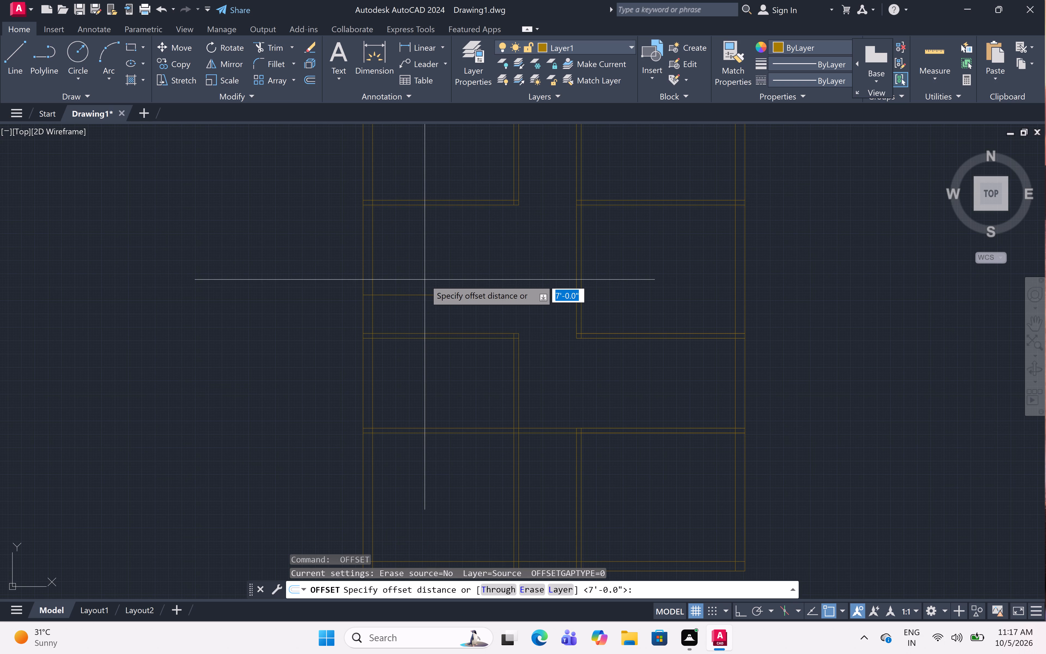
{"action": "type", "text": "4.5\""}
{"action": "key", "text": "space"}
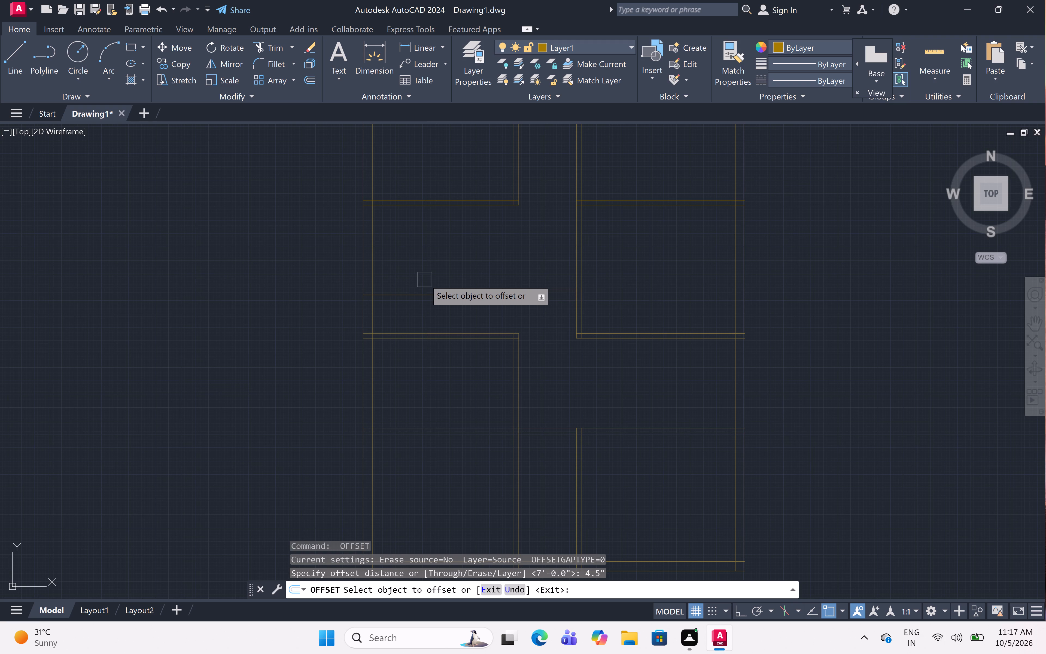
{"action": "left_click", "coordinate": [424, 299]}
{"action": "left_click", "coordinate": [437, 353]}
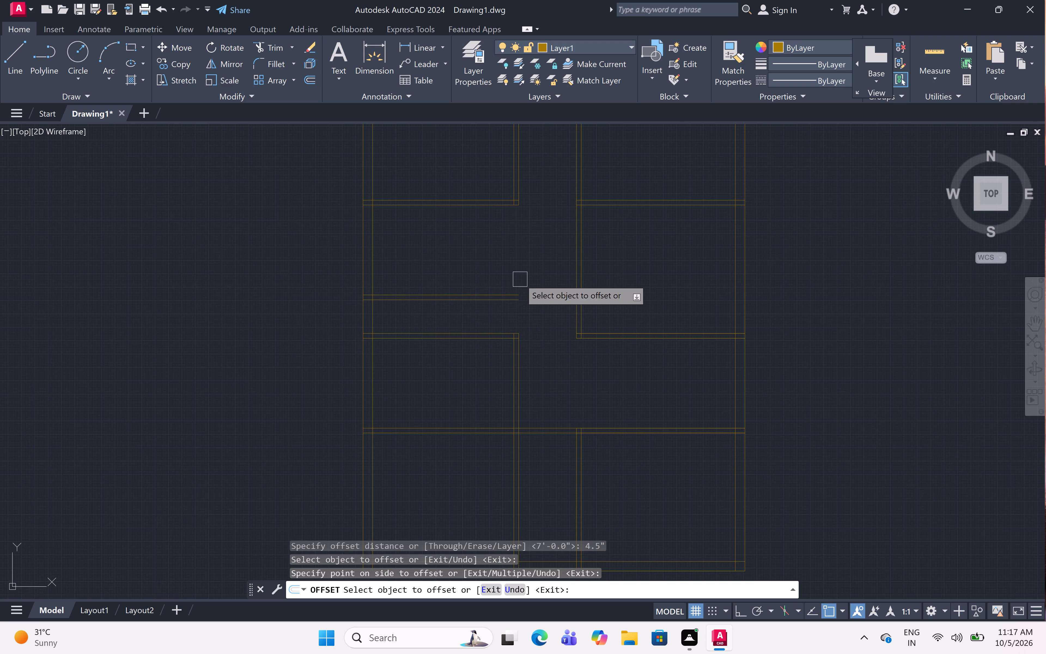
{"action": "left_click", "coordinate": [511, 282]}
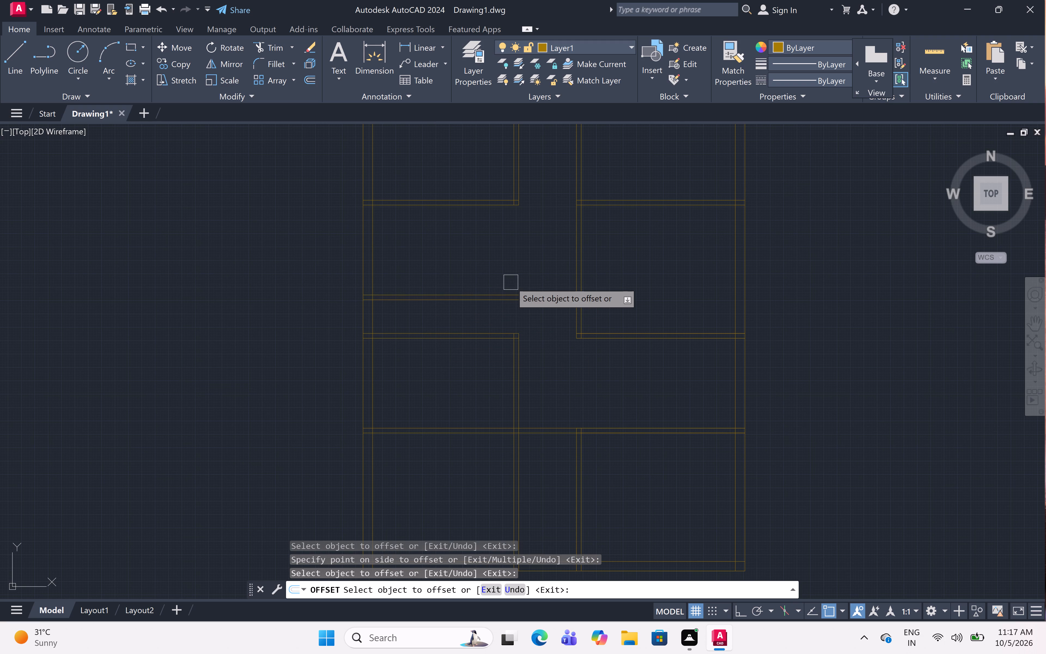
{"action": "key", "text": "Escape"}
Offset the inner line of the left outer wall 5' to the right.
{"action": "key", "text": "o"}
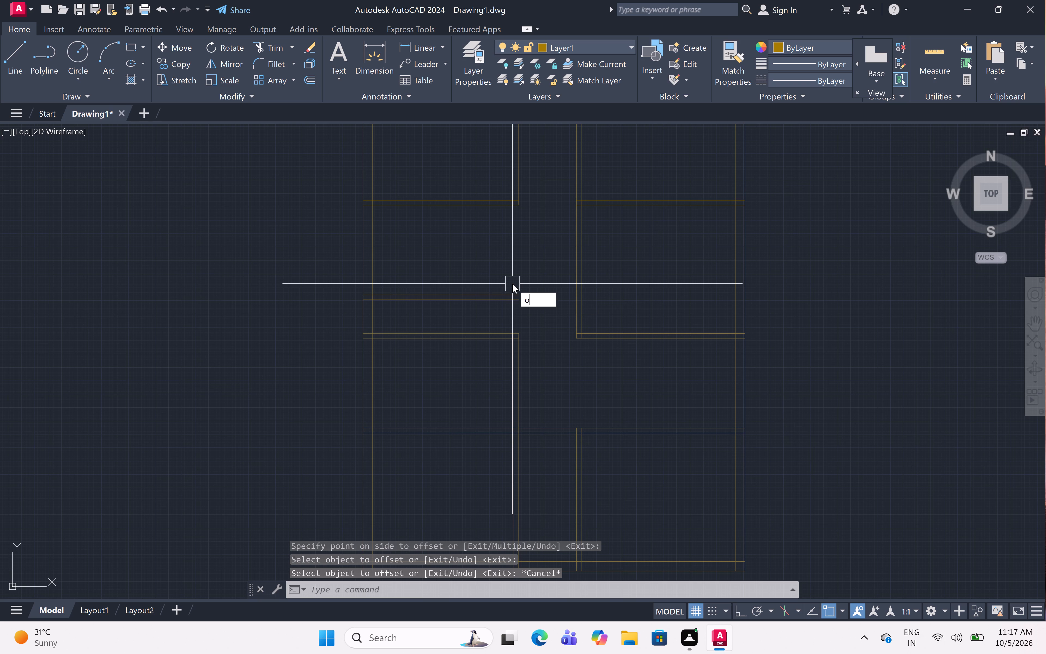
{"action": "key", "text": "f"}
{"action": "type", "text": "f"}
{"action": "key", "text": "space"}
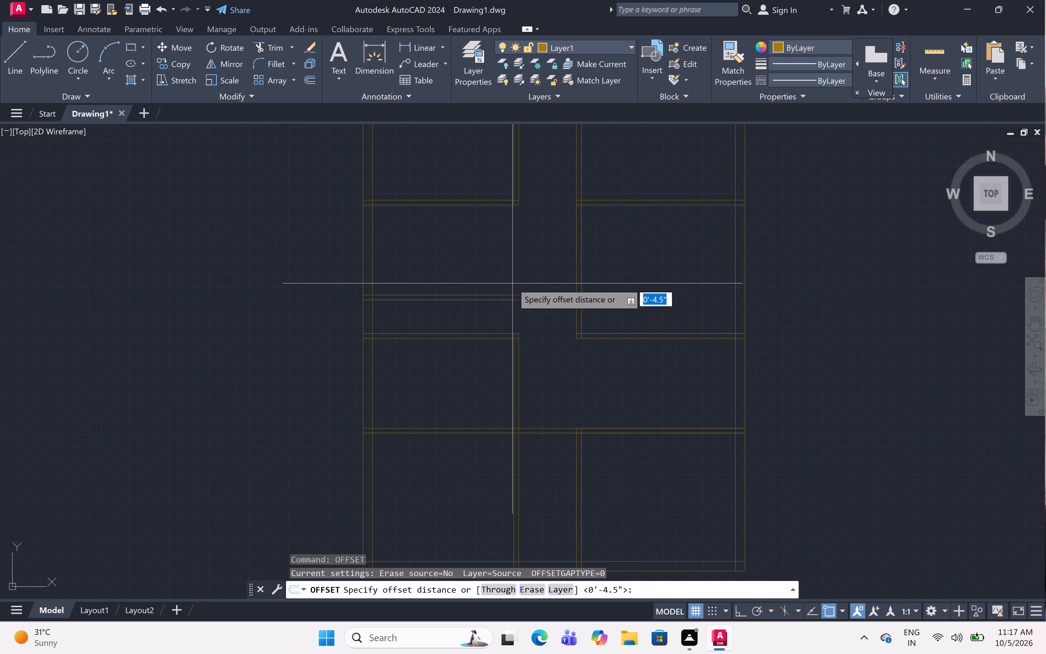
{"action": "type", "text": "5'"}
{"action": "key", "text": "space"}
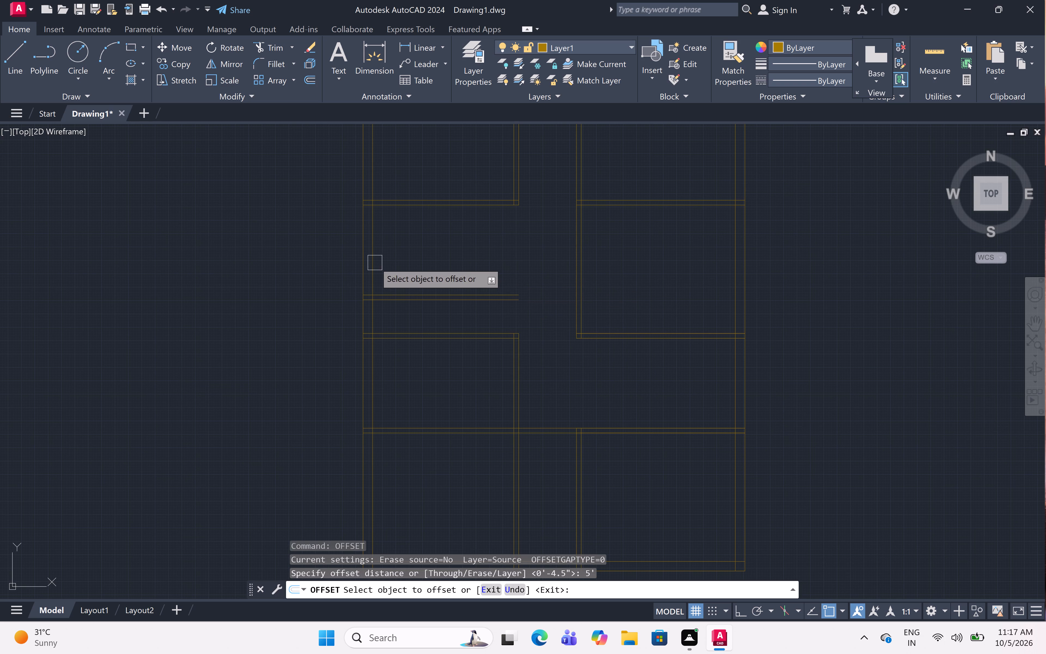
{"action": "left_click", "coordinate": [375, 263]}
{"action": "left_click_drag", "start_coordinate": [453, 272], "coordinate": [458, 272]}
{"action": "key", "text": "space"}
Offset the new vertical line 4.5" to the right to form the small room's side partition.
{"action": "key", "text": "space"}
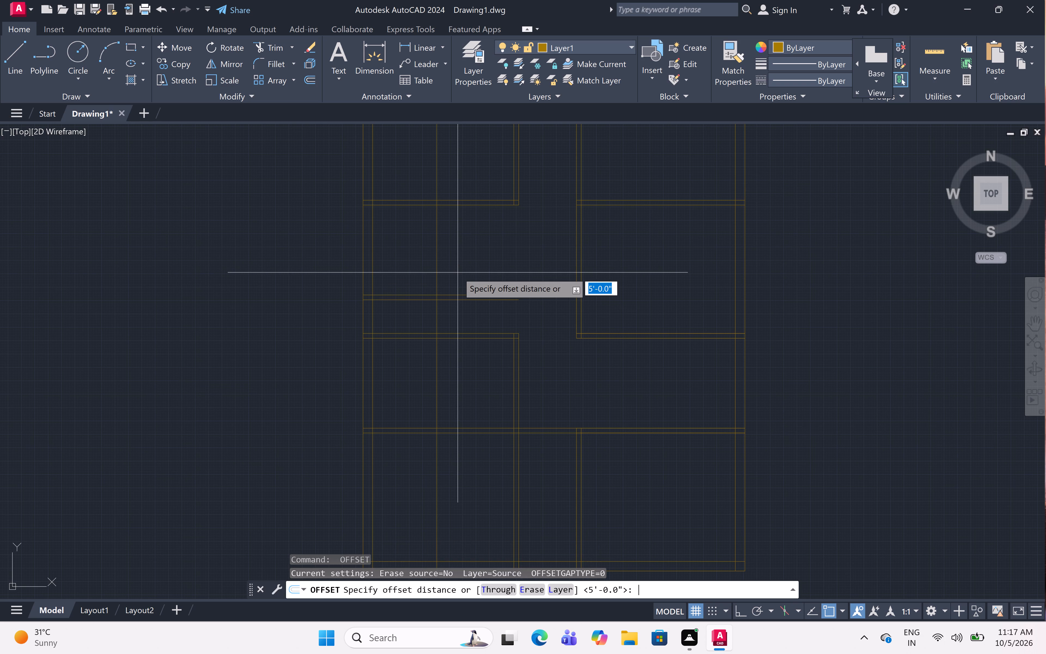
{"action": "type", "text": "4.5\""}
{"action": "key", "text": "space"}
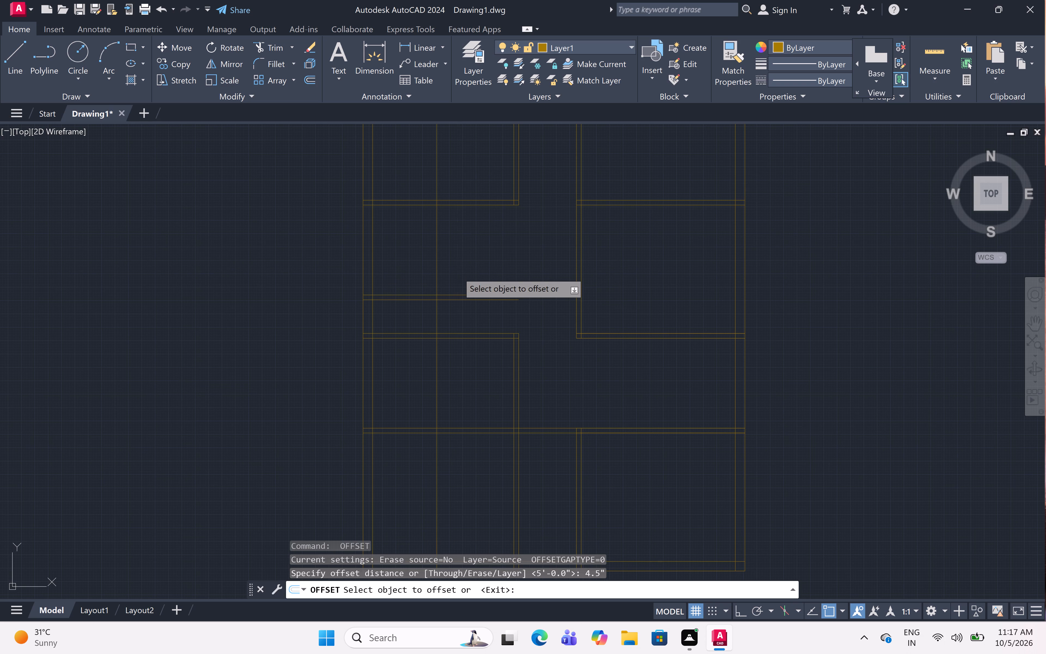
{"action": "left_click", "coordinate": [439, 258]}
{"action": "left_click", "coordinate": [486, 267]}
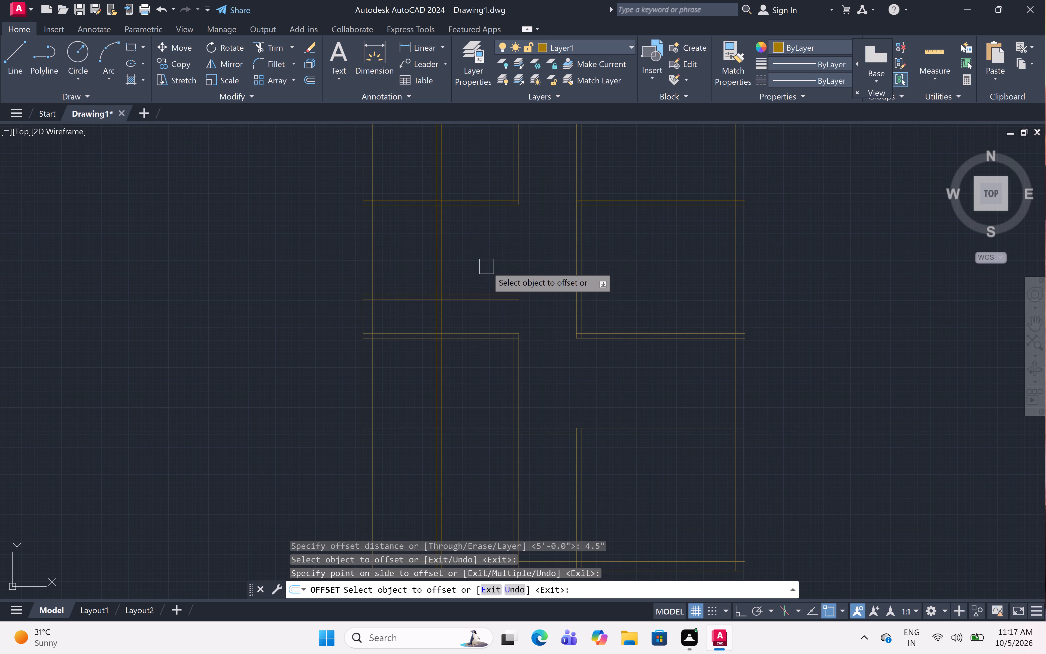
{"action": "key", "text": "Escape"}
Trim both new vertical lines in the upper-left room and in the gap between the small room and the partition below.
{"action": "type", "text": "tr"}
{"action": "key", "text": "space"}
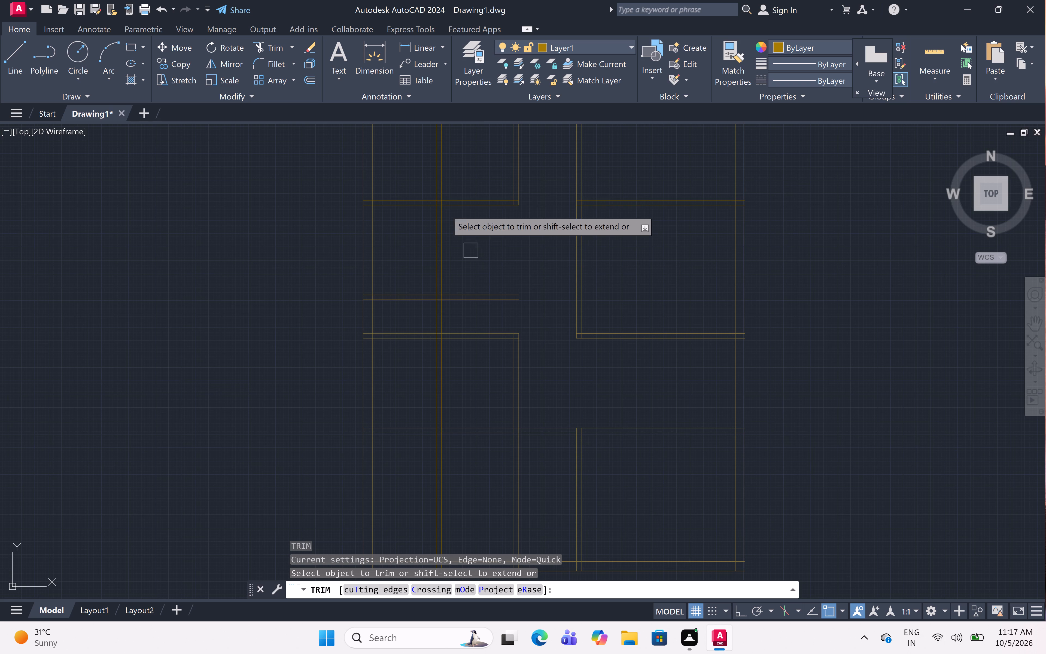
{"action": "left_click", "coordinate": [434, 179]}
{"action": "left_click_drag", "start_coordinate": [437, 179], "coordinate": [439, 181]}
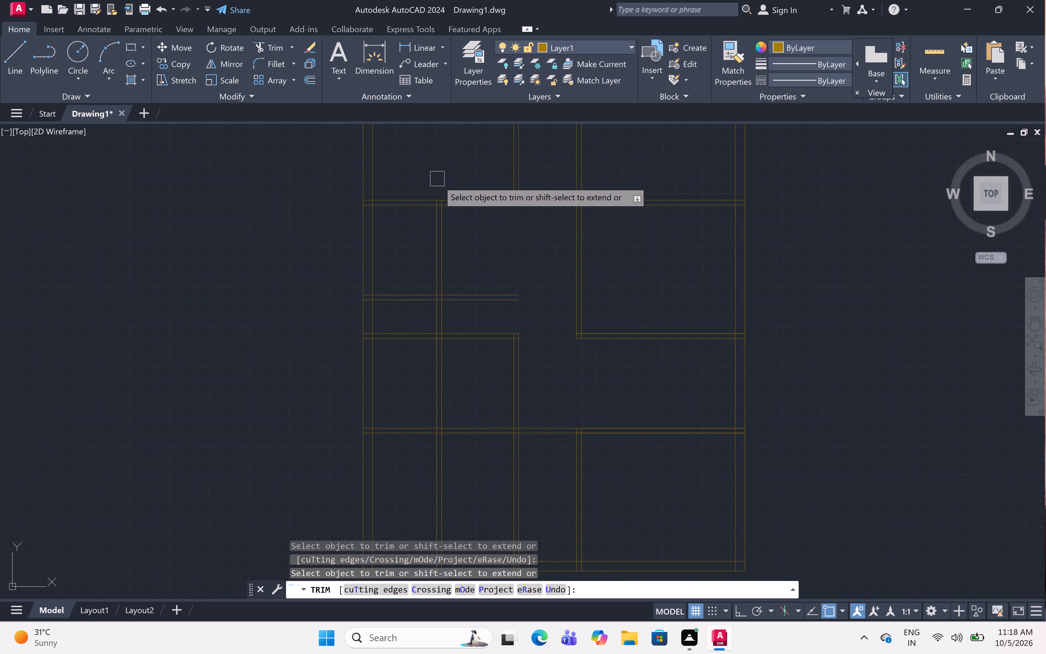
{"action": "left_click", "coordinate": [435, 320]}
{"action": "left_click", "coordinate": [434, 320]}
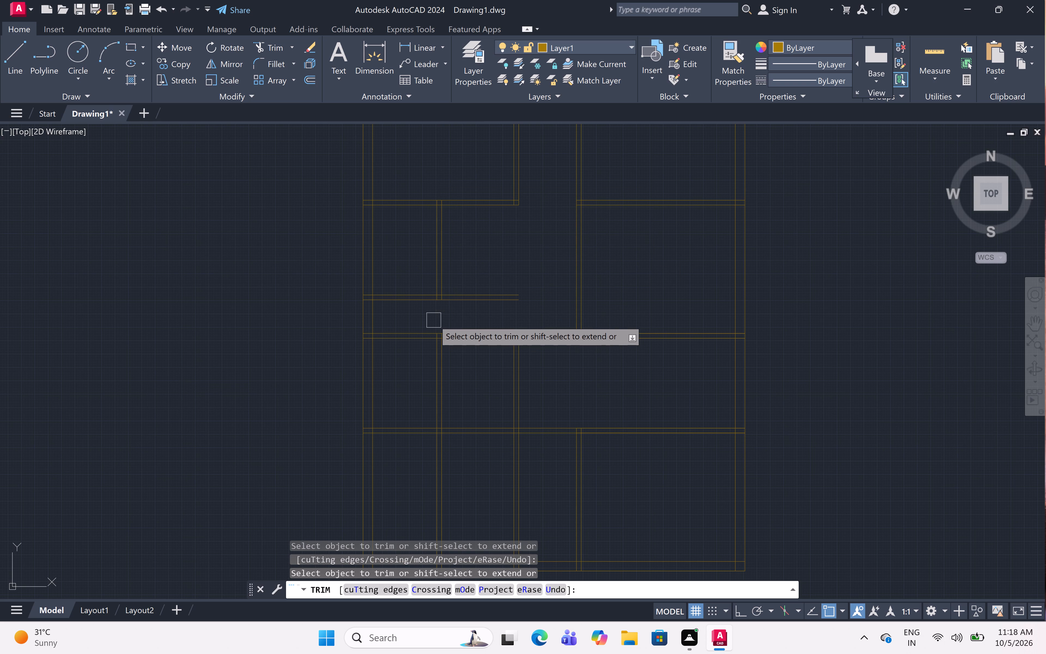
Trim both lines of the small room's lower partition where they extend past its vertical partition.
{"action": "left_click", "coordinate": [462, 296]}
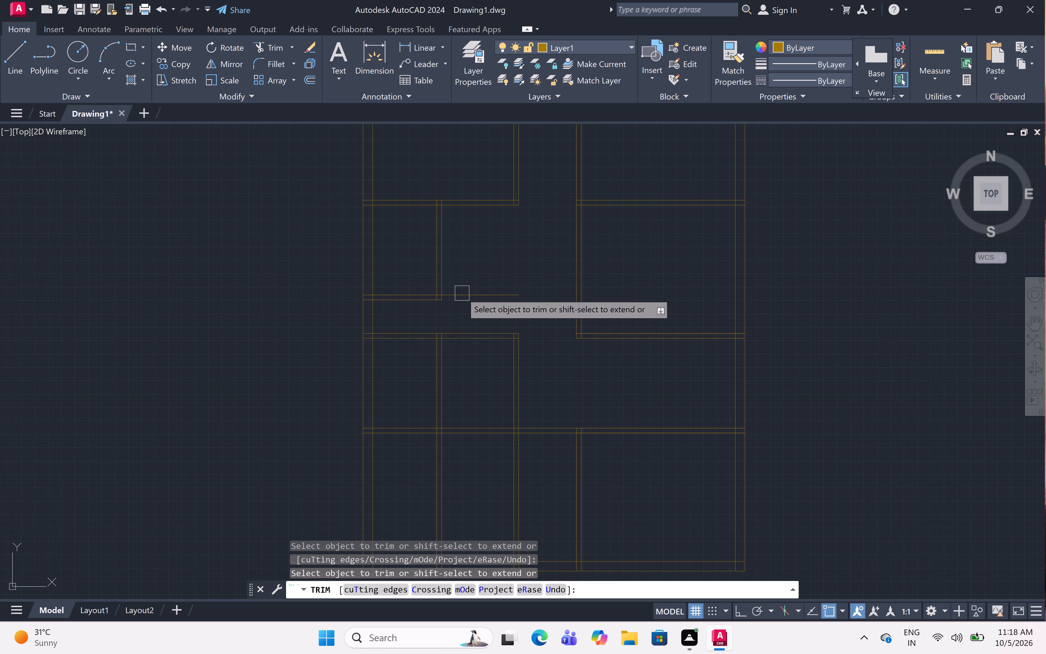
{"action": "left_click", "coordinate": [462, 289]}
Trim both leftover vertical lines inside the middle-left room and their stubs within that room's upper partition.
{"action": "left_click", "coordinate": [443, 361]}
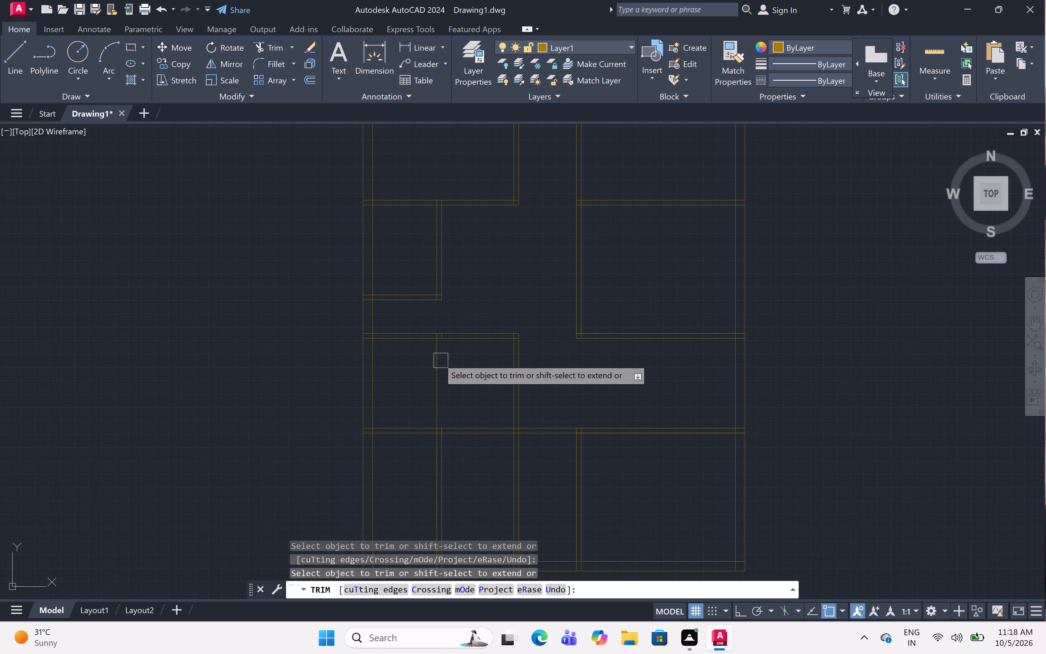
{"action": "left_click", "coordinate": [436, 357]}
{"action": "scroll", "coordinate": [439, 342], "scroll_direction": "up", "scroll_amount": 3}
{"action": "scroll", "coordinate": [439, 342], "scroll_direction": "down", "scroll_amount": 1}
{"action": "scroll", "coordinate": [439, 342], "scroll_direction": "up", "scroll_amount": 2}
{"action": "left_click", "coordinate": [429, 316]}
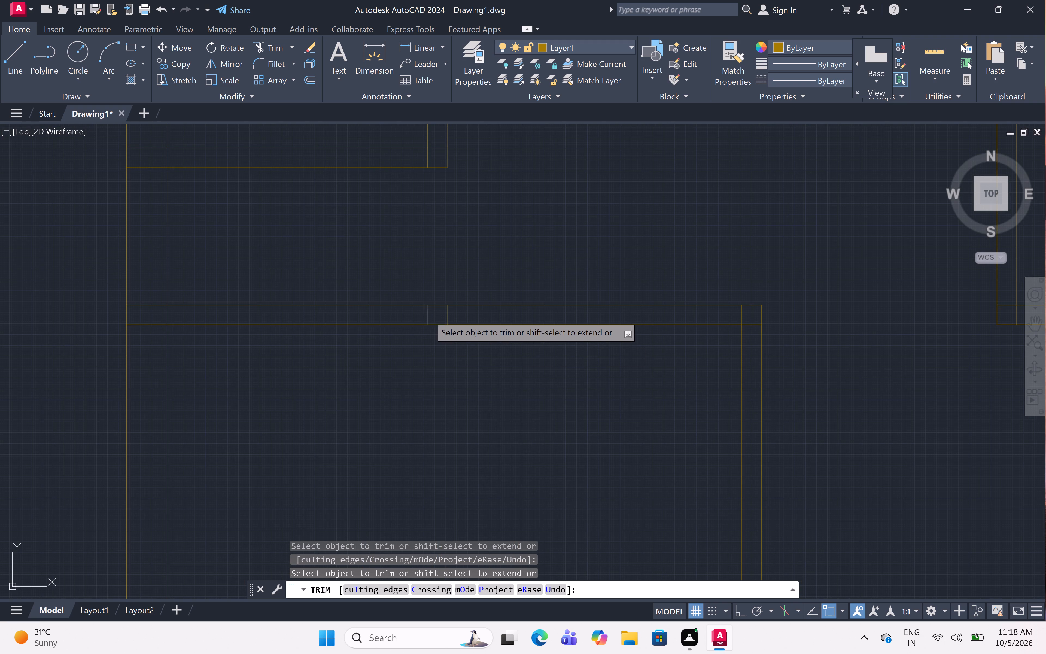
{"action": "left_click", "coordinate": [443, 315]}
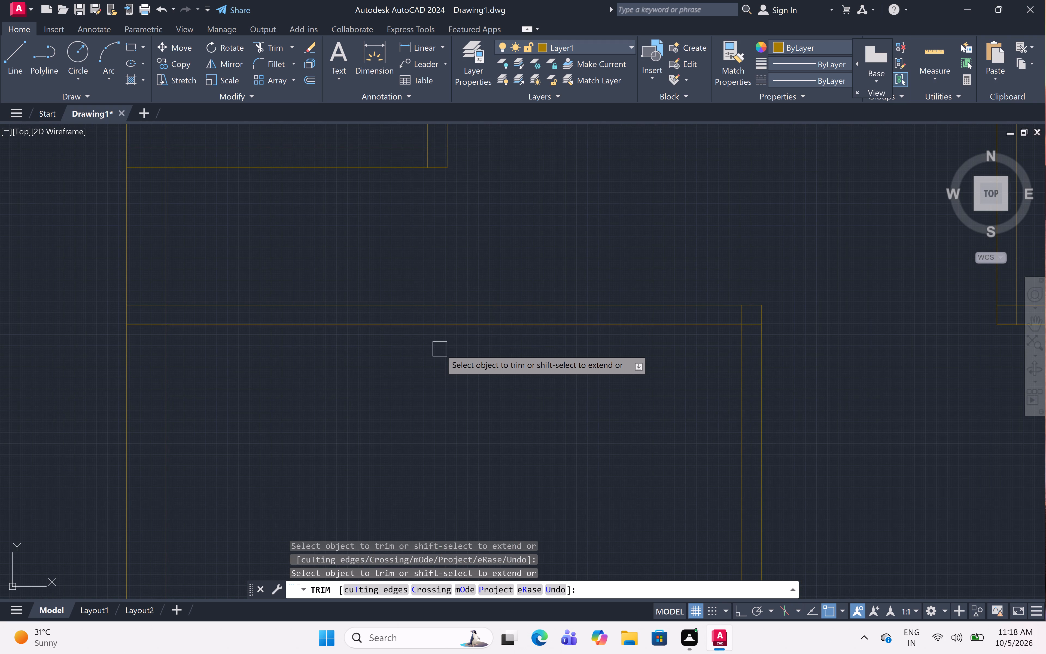
Trim both leftover vertical lines running through the bottom-left room.
{"action": "scroll", "coordinate": [440, 348], "scroll_direction": "down", "scroll_amount": 2}
{"action": "scroll", "coordinate": [442, 348], "scroll_direction": "up", "scroll_amount": 2}
{"action": "scroll", "coordinate": [442, 348], "scroll_direction": "down", "scroll_amount": 4}
{"action": "scroll", "coordinate": [442, 348], "scroll_direction": "up", "scroll_amount": 1}
{"action": "scroll", "coordinate": [442, 348], "scroll_direction": "down", "scroll_amount": 1}
{"action": "scroll", "coordinate": [442, 348], "scroll_direction": "up", "scroll_amount": 2}
{"action": "scroll", "coordinate": [442, 348], "scroll_direction": "down", "scroll_amount": 1}
{"action": "scroll", "coordinate": [442, 348], "scroll_direction": "up", "scroll_amount": 1}
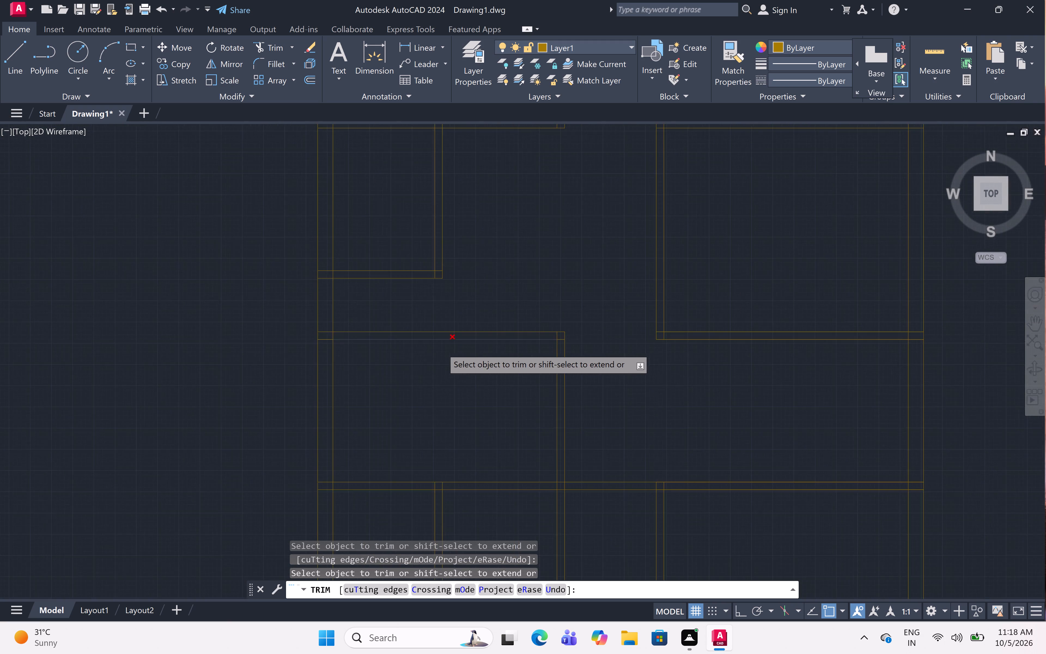
{"action": "scroll", "coordinate": [442, 348], "scroll_direction": "up", "scroll_amount": 1}
{"action": "scroll", "coordinate": [442, 348], "scroll_direction": "down", "scroll_amount": 1}
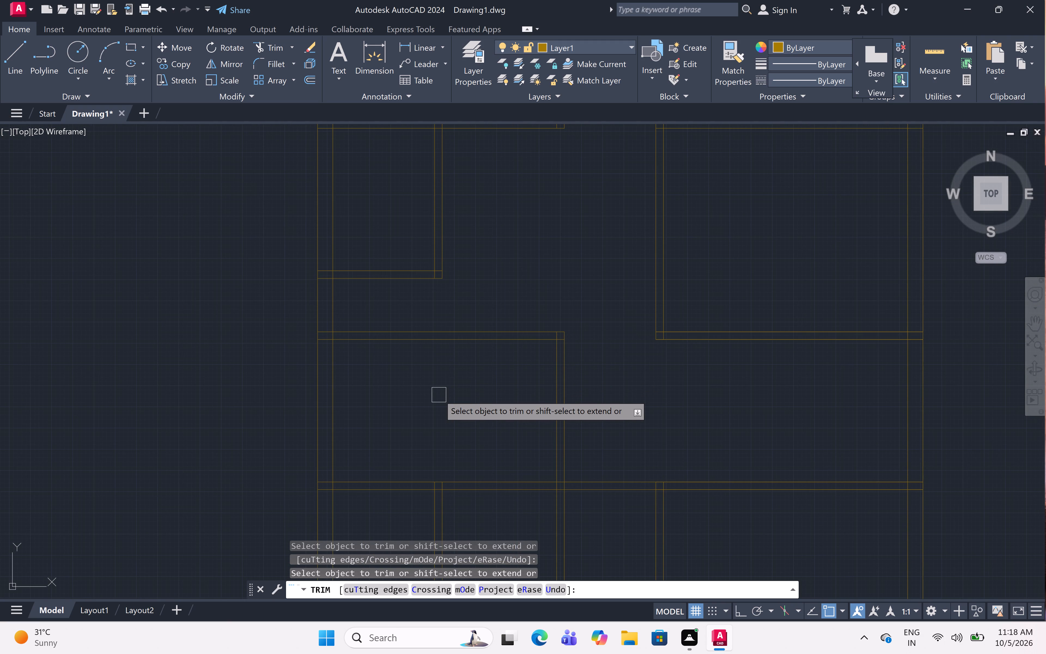
{"action": "scroll", "coordinate": [439, 395], "scroll_direction": "down", "scroll_amount": 3}
{"action": "scroll", "coordinate": [439, 395], "scroll_direction": "up", "scroll_amount": 1}
{"action": "scroll", "coordinate": [439, 395], "scroll_direction": "down", "scroll_amount": 1}
{"action": "scroll", "coordinate": [439, 395], "scroll_direction": "up", "scroll_amount": 1}
{"action": "scroll", "coordinate": [439, 395], "scroll_direction": "down", "scroll_amount": 1}
{"action": "scroll", "coordinate": [439, 395], "scroll_direction": "up", "scroll_amount": 1}
{"action": "left_click", "coordinate": [437, 456]}
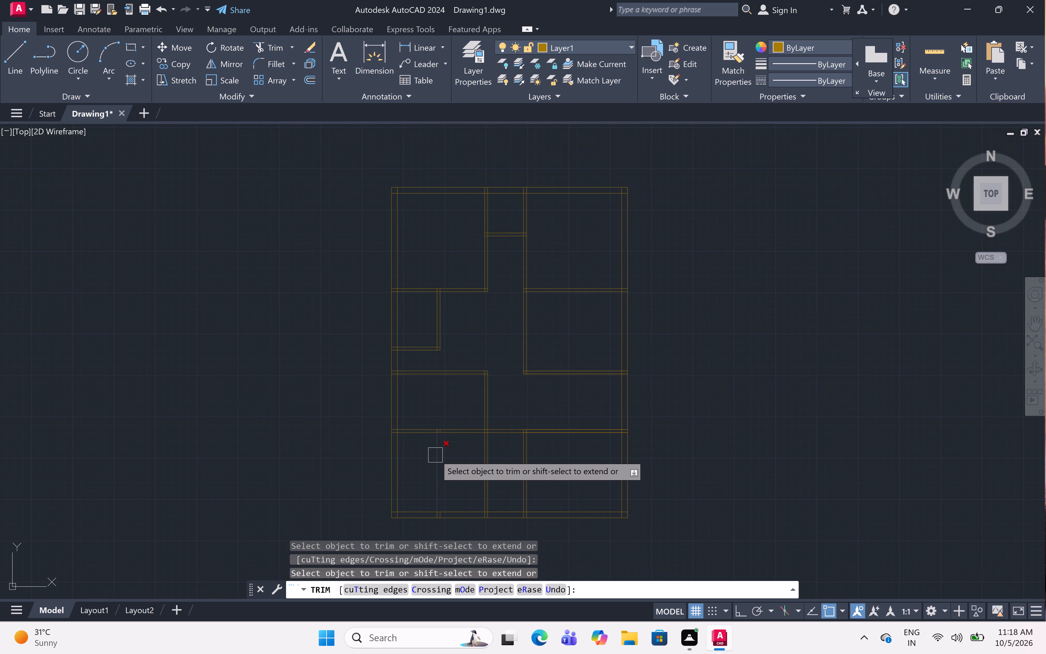
{"action": "left_click", "coordinate": [435, 455]}
Trim the two short vertical stubs within the partition above the bottom-left room.
{"action": "scroll", "coordinate": [440, 440], "scroll_direction": "up", "scroll_amount": 1}
{"action": "scroll", "coordinate": [440, 439], "scroll_direction": "down", "scroll_amount": 3}
{"action": "scroll", "coordinate": [440, 439], "scroll_direction": "up", "scroll_amount": 1}
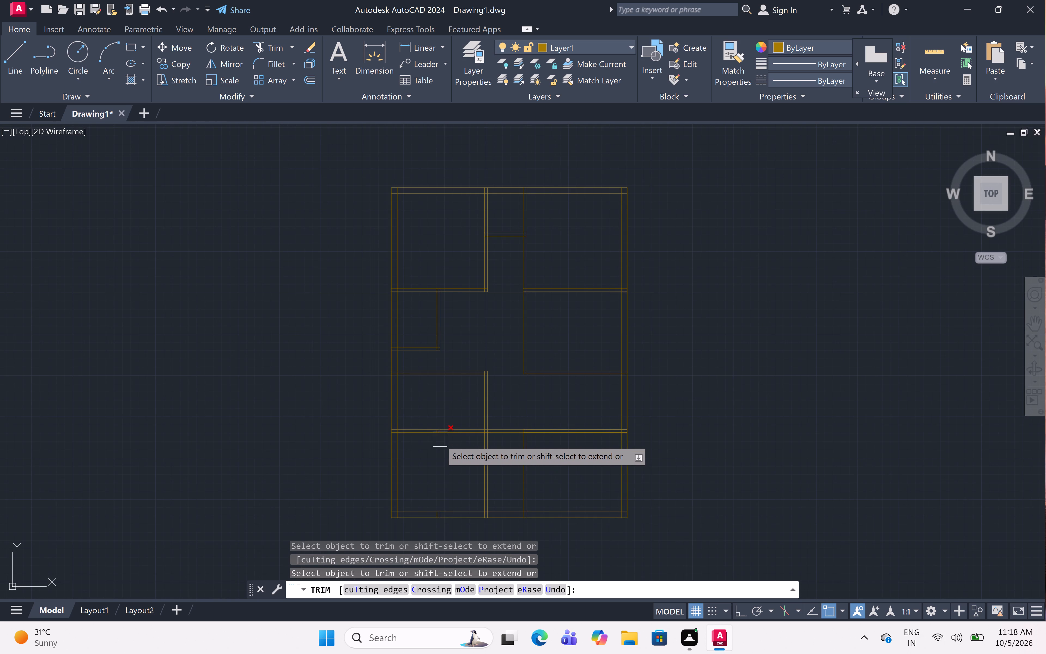
{"action": "scroll", "coordinate": [441, 445], "scroll_direction": "down", "scroll_amount": 1}
{"action": "scroll", "coordinate": [441, 445], "scroll_direction": "up", "scroll_amount": 2}
{"action": "scroll", "coordinate": [441, 445], "scroll_direction": "down", "scroll_amount": 2}
{"action": "scroll", "coordinate": [441, 445], "scroll_direction": "up", "scroll_amount": 2}
{"action": "scroll", "coordinate": [441, 445], "scroll_direction": "down", "scroll_amount": 2}
{"action": "scroll", "coordinate": [443, 454], "scroll_direction": "up", "scroll_amount": 2}
{"action": "scroll", "coordinate": [443, 453], "scroll_direction": "down", "scroll_amount": 2}
{"action": "scroll", "coordinate": [443, 453], "scroll_direction": "up", "scroll_amount": 5}
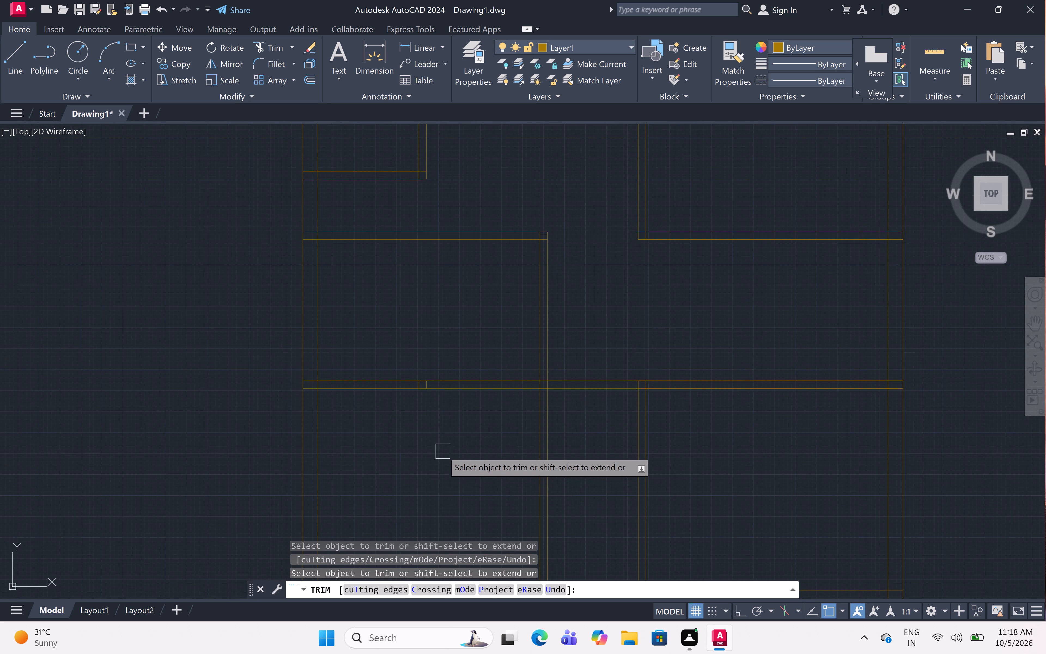
{"action": "scroll", "coordinate": [418, 386], "scroll_direction": "down", "scroll_amount": 2}
{"action": "scroll", "coordinate": [418, 386], "scroll_direction": "up", "scroll_amount": 4}
{"action": "scroll", "coordinate": [418, 386], "scroll_direction": "down", "scroll_amount": 3}
{"action": "scroll", "coordinate": [418, 386], "scroll_direction": "up", "scroll_amount": 2}
{"action": "scroll", "coordinate": [419, 385], "scroll_direction": "down", "scroll_amount": 3}
{"action": "scroll", "coordinate": [419, 385], "scroll_direction": "up", "scroll_amount": 1}
{"action": "scroll", "coordinate": [419, 385], "scroll_direction": "down", "scroll_amount": 1}
{"action": "scroll", "coordinate": [419, 385], "scroll_direction": "up", "scroll_amount": 2}
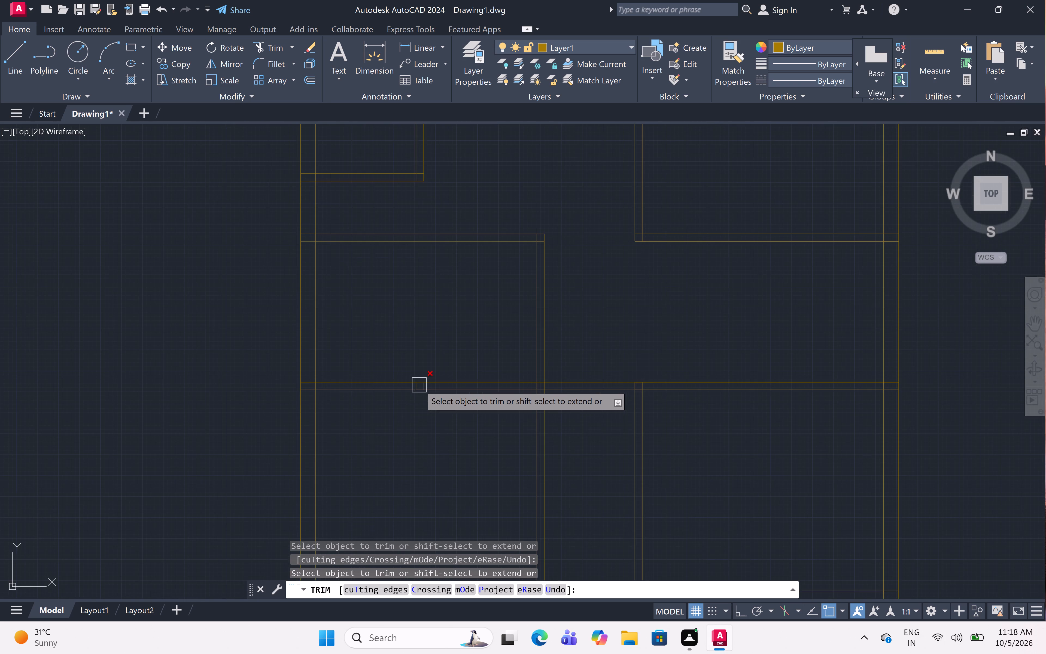
{"action": "scroll", "coordinate": [419, 385], "scroll_direction": "up", "scroll_amount": 1}
{"action": "scroll", "coordinate": [419, 385], "scroll_direction": "down", "scroll_amount": 2}
{"action": "scroll", "coordinate": [419, 385], "scroll_direction": "up", "scroll_amount": 5}
{"action": "scroll", "coordinate": [419, 386], "scroll_direction": "down", "scroll_amount": 1}
{"action": "scroll", "coordinate": [419, 386], "scroll_direction": "up", "scroll_amount": 1}
{"action": "scroll", "coordinate": [419, 386], "scroll_direction": "down", "scroll_amount": 1}
{"action": "scroll", "coordinate": [419, 386], "scroll_direction": "up", "scroll_amount": 1}
{"action": "scroll", "coordinate": [419, 386], "scroll_direction": "down", "scroll_amount": 1}
{"action": "scroll", "coordinate": [419, 386], "scroll_direction": "up", "scroll_amount": 1}
{"action": "scroll", "coordinate": [420, 395], "scroll_direction": "down", "scroll_amount": 1}
{"action": "scroll", "coordinate": [420, 395], "scroll_direction": "up", "scroll_amount": 1}
{"action": "scroll", "coordinate": [420, 395], "scroll_direction": "down", "scroll_amount": 9}
{"action": "scroll", "coordinate": [420, 395], "scroll_direction": "up", "scroll_amount": 1}
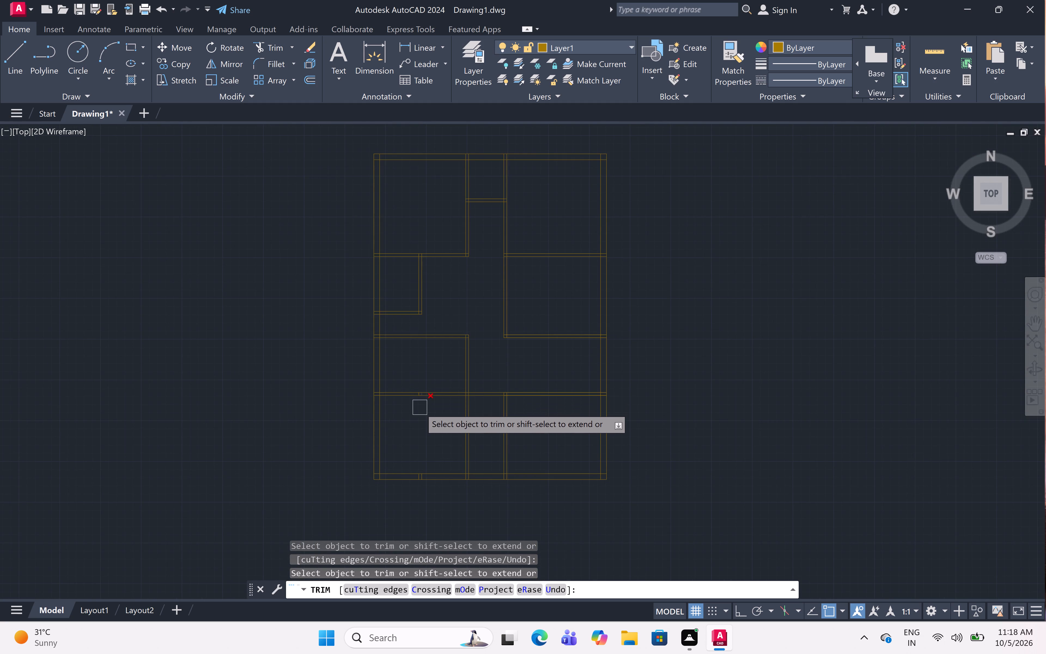
{"action": "scroll", "coordinate": [420, 407], "scroll_direction": "up", "scroll_amount": 2}
{"action": "scroll", "coordinate": [420, 407], "scroll_direction": "down", "scroll_amount": 1}
{"action": "scroll", "coordinate": [420, 407], "scroll_direction": "up", "scroll_amount": 5}
{"action": "scroll", "coordinate": [420, 407], "scroll_direction": "down", "scroll_amount": 2}
{"action": "scroll", "coordinate": [420, 407], "scroll_direction": "up", "scroll_amount": 2}
{"action": "scroll", "coordinate": [420, 407], "scroll_direction": "down", "scroll_amount": 2}
{"action": "scroll", "coordinate": [420, 405], "scroll_direction": "up", "scroll_amount": 2}
{"action": "scroll", "coordinate": [420, 405], "scroll_direction": "down", "scroll_amount": 1}
{"action": "scroll", "coordinate": [420, 405], "scroll_direction": "up", "scroll_amount": 5}
{"action": "scroll", "coordinate": [420, 405], "scroll_direction": "down", "scroll_amount": 2}
{"action": "scroll", "coordinate": [420, 405], "scroll_direction": "up", "scroll_amount": 6}
{"action": "scroll", "coordinate": [420, 405], "scroll_direction": "down", "scroll_amount": 5}
{"action": "scroll", "coordinate": [420, 404], "scroll_direction": "up", "scroll_amount": 8}
{"action": "scroll", "coordinate": [420, 402], "scroll_direction": "down", "scroll_amount": 4}
{"action": "scroll", "coordinate": [420, 403], "scroll_direction": "up", "scroll_amount": 2}
{"action": "scroll", "coordinate": [420, 402], "scroll_direction": "down", "scroll_amount": 3}
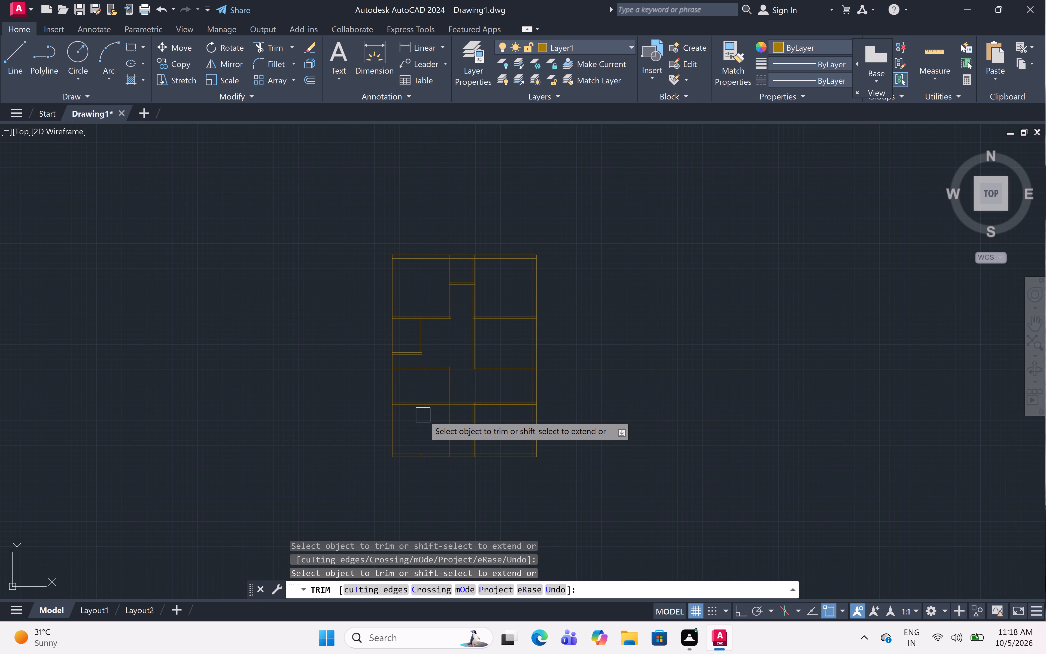
{"action": "scroll", "coordinate": [421, 411], "scroll_direction": "up", "scroll_amount": 4}
{"action": "scroll", "coordinate": [421, 411], "scroll_direction": "down", "scroll_amount": 4}
{"action": "scroll", "coordinate": [421, 411], "scroll_direction": "up", "scroll_amount": 2}
{"action": "scroll", "coordinate": [421, 411], "scroll_direction": "down", "scroll_amount": 1}
{"action": "scroll", "coordinate": [421, 411], "scroll_direction": "up", "scroll_amount": 3}
{"action": "scroll", "coordinate": [421, 411], "scroll_direction": "down", "scroll_amount": 1}
{"action": "scroll", "coordinate": [421, 411], "scroll_direction": "up", "scroll_amount": 4}
{"action": "scroll", "coordinate": [421, 411], "scroll_direction": "down", "scroll_amount": 1}
{"action": "scroll", "coordinate": [421, 398], "scroll_direction": "up", "scroll_amount": 2}
{"action": "scroll", "coordinate": [421, 398], "scroll_direction": "down", "scroll_amount": 1}
{"action": "scroll", "coordinate": [421, 398], "scroll_direction": "up", "scroll_amount": 4}
{"action": "scroll", "coordinate": [421, 398], "scroll_direction": "down", "scroll_amount": 2}
{"action": "scroll", "coordinate": [421, 398], "scroll_direction": "up", "scroll_amount": 2}
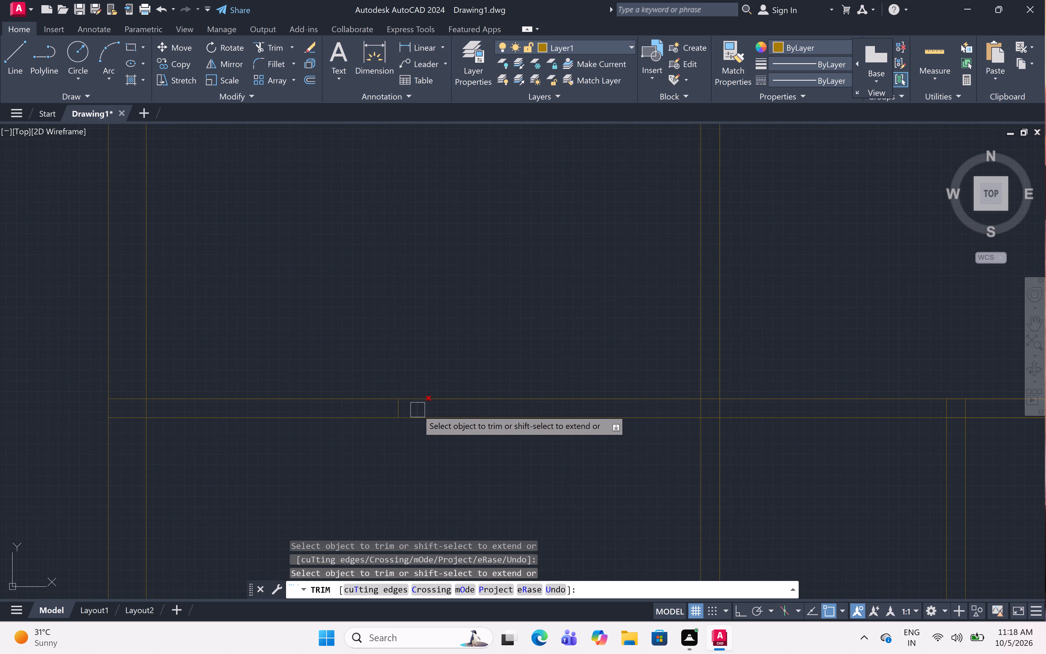
{"action": "left_click", "coordinate": [415, 408]}
{"action": "left_click", "coordinate": [400, 407]}
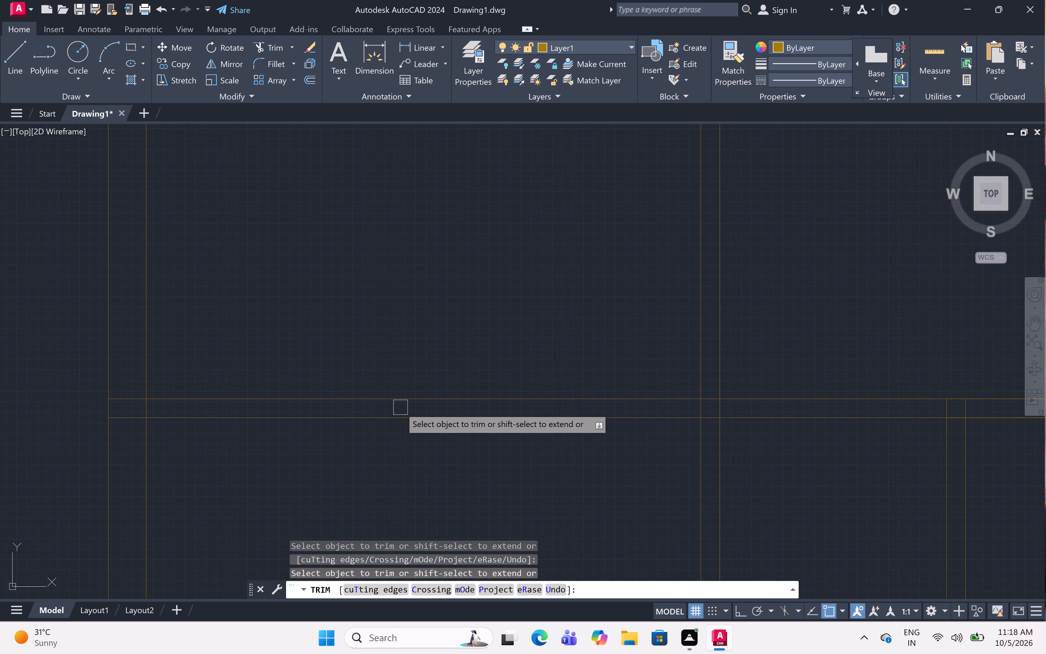
Trim the two short vertical stubs left within the bottom outer wall beneath the bottom-left room.
{"action": "scroll", "coordinate": [435, 403], "scroll_direction": "down", "scroll_amount": 12}
{"action": "scroll", "coordinate": [435, 403], "scroll_direction": "up", "scroll_amount": 2}
{"action": "scroll", "coordinate": [435, 403], "scroll_direction": "down", "scroll_amount": 1}
{"action": "scroll", "coordinate": [435, 403], "scroll_direction": "up", "scroll_amount": 1}
{"action": "scroll", "coordinate": [435, 403], "scroll_direction": "down", "scroll_amount": 2}
{"action": "scroll", "coordinate": [437, 429], "scroll_direction": "down", "scroll_amount": 2}
{"action": "scroll", "coordinate": [437, 429], "scroll_direction": "up", "scroll_amount": 7}
{"action": "scroll", "coordinate": [437, 429], "scroll_direction": "down", "scroll_amount": 4}
{"action": "scroll", "coordinate": [437, 429], "scroll_direction": "up", "scroll_amount": 4}
{"action": "scroll", "coordinate": [437, 429], "scroll_direction": "down", "scroll_amount": 1}
{"action": "scroll", "coordinate": [437, 429], "scroll_direction": "up", "scroll_amount": 1}
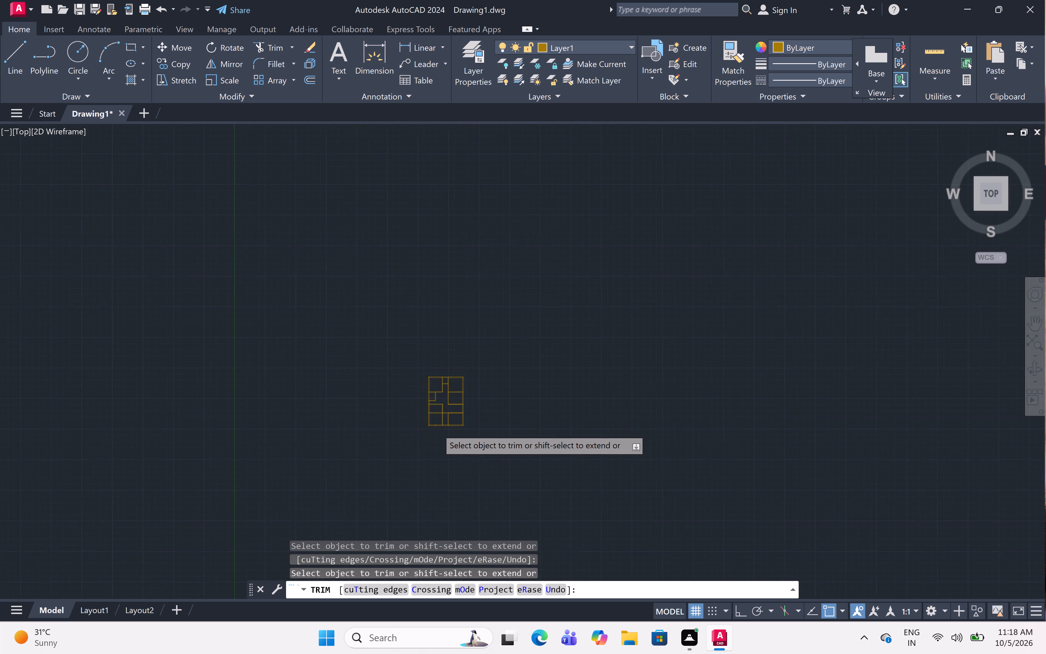
{"action": "scroll", "coordinate": [437, 429], "scroll_direction": "up", "scroll_amount": 3}
{"action": "scroll", "coordinate": [437, 429], "scroll_direction": "down", "scroll_amount": 2}
{"action": "scroll", "coordinate": [437, 429], "scroll_direction": "up", "scroll_amount": 2}
{"action": "scroll", "coordinate": [436, 429], "scroll_direction": "down", "scroll_amount": 6}
{"action": "scroll", "coordinate": [436, 429], "scroll_direction": "up", "scroll_amount": 1}
{"action": "scroll", "coordinate": [436, 429], "scroll_direction": "down", "scroll_amount": 6}
{"action": "scroll", "coordinate": [436, 429], "scroll_direction": "up", "scroll_amount": 2}
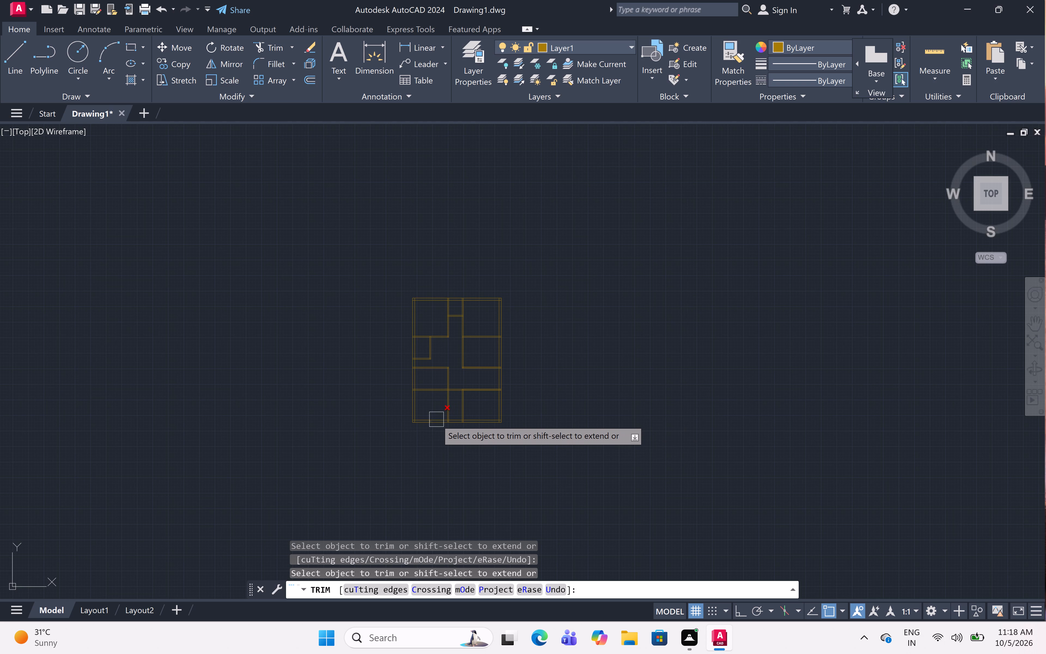
{"action": "scroll", "coordinate": [436, 420], "scroll_direction": "down", "scroll_amount": 1}
{"action": "scroll", "coordinate": [436, 420], "scroll_direction": "up", "scroll_amount": 2}
{"action": "scroll", "coordinate": [436, 420], "scroll_direction": "down", "scroll_amount": 3}
{"action": "scroll", "coordinate": [436, 420], "scroll_direction": "up", "scroll_amount": 3}
{"action": "scroll", "coordinate": [429, 421], "scroll_direction": "down", "scroll_amount": 6}
{"action": "scroll", "coordinate": [429, 421], "scroll_direction": "up", "scroll_amount": 3}
{"action": "scroll", "coordinate": [429, 421], "scroll_direction": "down", "scroll_amount": 4}
{"action": "scroll", "coordinate": [429, 421], "scroll_direction": "up", "scroll_amount": 3}
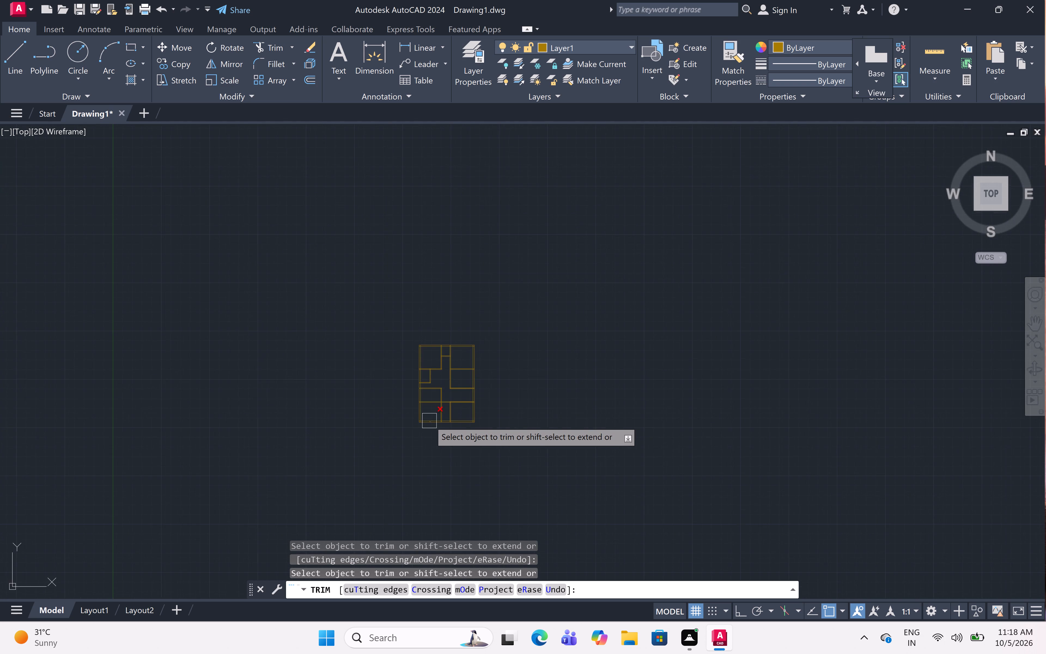
{"action": "scroll", "coordinate": [429, 421], "scroll_direction": "up", "scroll_amount": 3}
{"action": "scroll", "coordinate": [429, 421], "scroll_direction": "down", "scroll_amount": 2}
{"action": "scroll", "coordinate": [429, 421], "scroll_direction": "up", "scroll_amount": 1}
{"action": "scroll", "coordinate": [429, 421], "scroll_direction": "down", "scroll_amount": 2}
{"action": "scroll", "coordinate": [429, 421], "scroll_direction": "up", "scroll_amount": 3}
{"action": "scroll", "coordinate": [430, 421], "scroll_direction": "down", "scroll_amount": 5}
{"action": "scroll", "coordinate": [430, 421], "scroll_direction": "up", "scroll_amount": 7}
{"action": "scroll", "coordinate": [430, 421], "scroll_direction": "down", "scroll_amount": 1}
{"action": "scroll", "coordinate": [430, 421], "scroll_direction": "up", "scroll_amount": 5}
{"action": "scroll", "coordinate": [430, 424], "scroll_direction": "down", "scroll_amount": 3}
{"action": "scroll", "coordinate": [430, 424], "scroll_direction": "up", "scroll_amount": 1}
{"action": "scroll", "coordinate": [430, 424], "scroll_direction": "down", "scroll_amount": 1}
{"action": "scroll", "coordinate": [430, 424], "scroll_direction": "up", "scroll_amount": 1}
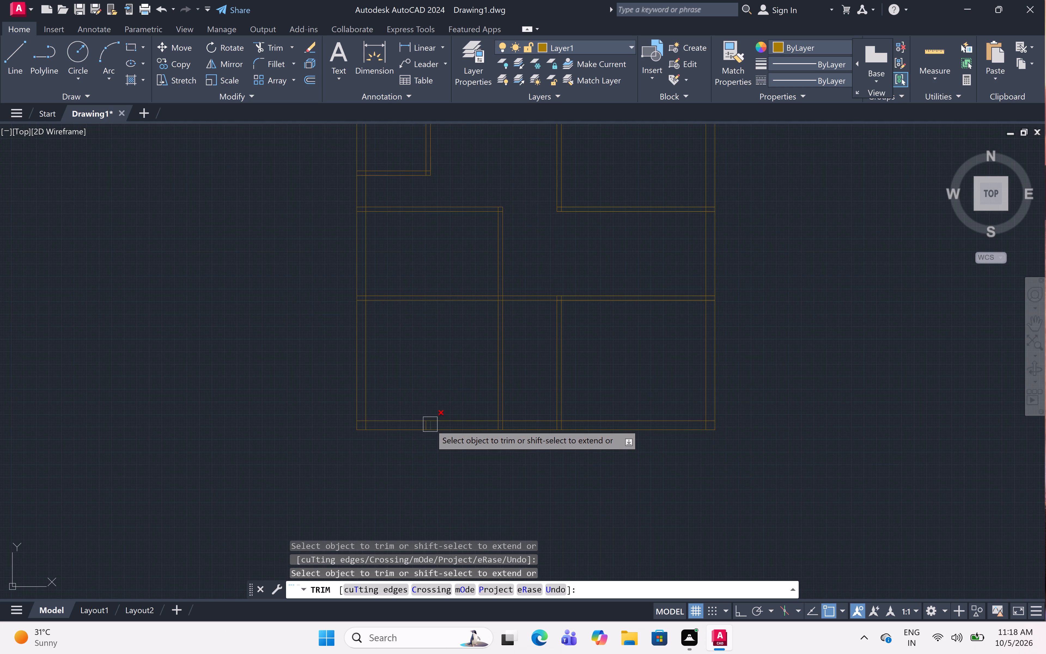
{"action": "scroll", "coordinate": [429, 432], "scroll_direction": "up", "scroll_amount": 3}
{"action": "scroll", "coordinate": [429, 432], "scroll_direction": "down", "scroll_amount": 2}
{"action": "scroll", "coordinate": [429, 432], "scroll_direction": "up", "scroll_amount": 2}
{"action": "scroll", "coordinate": [429, 432], "scroll_direction": "down", "scroll_amount": 1}
{"action": "scroll", "coordinate": [429, 432], "scroll_direction": "up", "scroll_amount": 3}
{"action": "scroll", "coordinate": [429, 432], "scroll_direction": "down", "scroll_amount": 1}
{"action": "scroll", "coordinate": [429, 432], "scroll_direction": "up", "scroll_amount": 3}
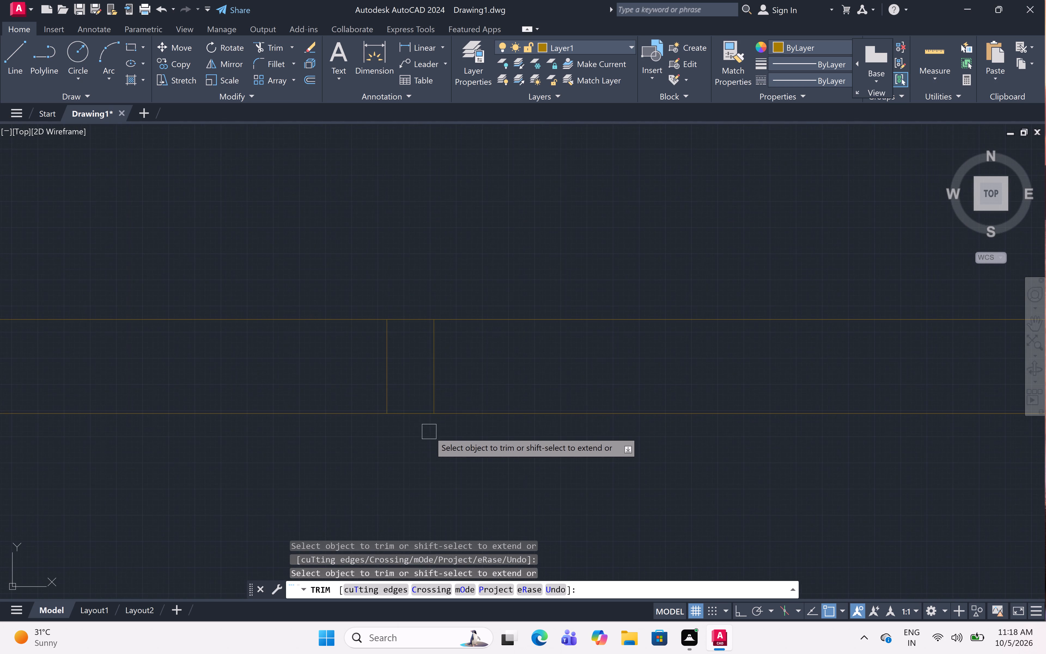
{"action": "left_click", "coordinate": [434, 386]}
{"action": "left_click", "coordinate": [383, 380]}
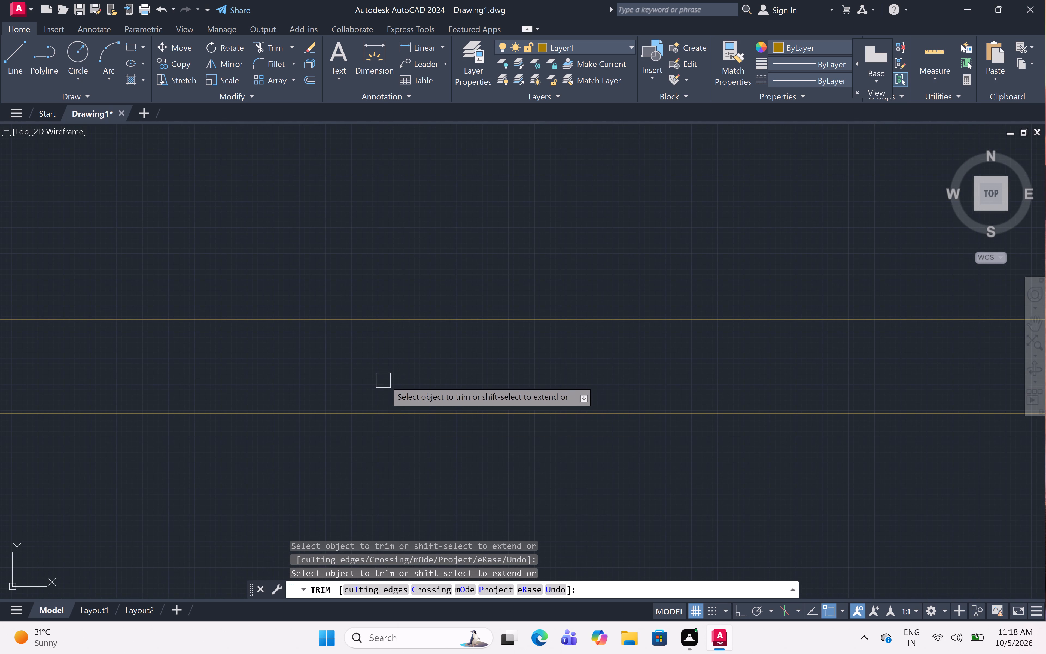
{"action": "scroll", "coordinate": [391, 383], "scroll_direction": "down", "scroll_amount": 4}
{"action": "scroll", "coordinate": [391, 383], "scroll_direction": "up", "scroll_amount": 2}
{"action": "scroll", "coordinate": [391, 383], "scroll_direction": "down", "scroll_amount": 4}
{"action": "scroll", "coordinate": [391, 383], "scroll_direction": "up", "scroll_amount": 3}
{"action": "scroll", "coordinate": [391, 383], "scroll_direction": "down", "scroll_amount": 3}
{"action": "scroll", "coordinate": [391, 383], "scroll_direction": "up", "scroll_amount": 4}
{"action": "scroll", "coordinate": [391, 383], "scroll_direction": "down", "scroll_amount": 1}
{"action": "scroll", "coordinate": [391, 383], "scroll_direction": "up", "scroll_amount": 1}
{"action": "scroll", "coordinate": [391, 383], "scroll_direction": "down", "scroll_amount": 1}
{"action": "scroll", "coordinate": [391, 383], "scroll_direction": "up", "scroll_amount": 1}
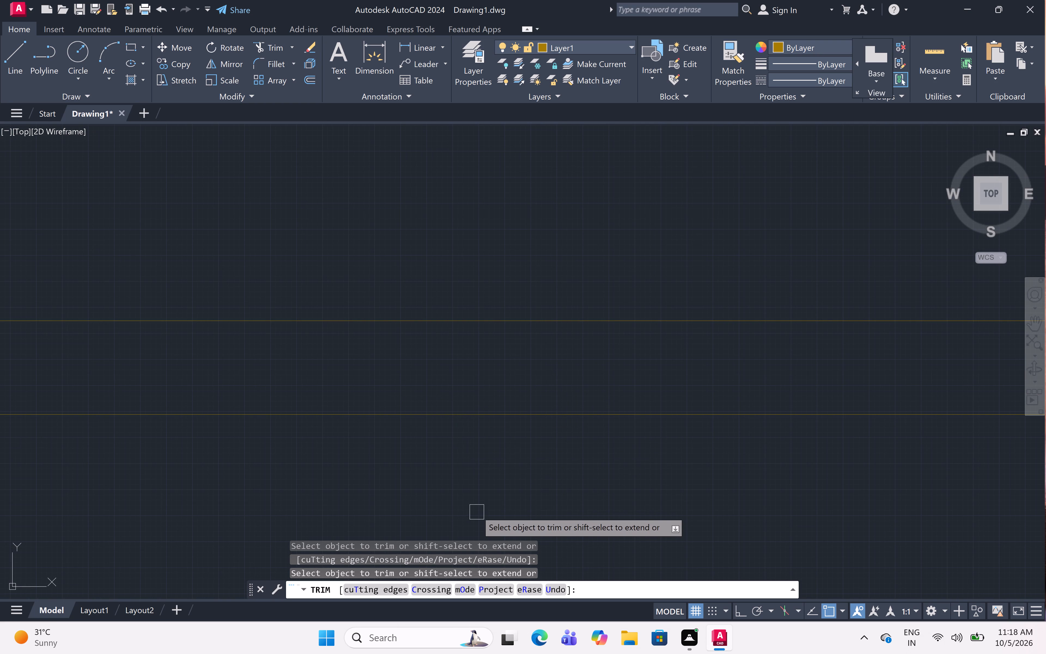
{"action": "key", "text": "Escape"}
Inspect the bottom outer wall and the rest of the floor plan for leftover lines.
{"action": "scroll", "coordinate": [478, 506], "scroll_direction": "up", "scroll_amount": 1}
{"action": "scroll", "coordinate": [478, 506], "scroll_direction": "down", "scroll_amount": 8}
{"action": "scroll", "coordinate": [478, 505], "scroll_direction": "up", "scroll_amount": 2}
{"action": "scroll", "coordinate": [478, 505], "scroll_direction": "down", "scroll_amount": 1}
{"action": "scroll", "coordinate": [478, 505], "scroll_direction": "up", "scroll_amount": 6}
{"action": "scroll", "coordinate": [490, 489], "scroll_direction": "down", "scroll_amount": 1}
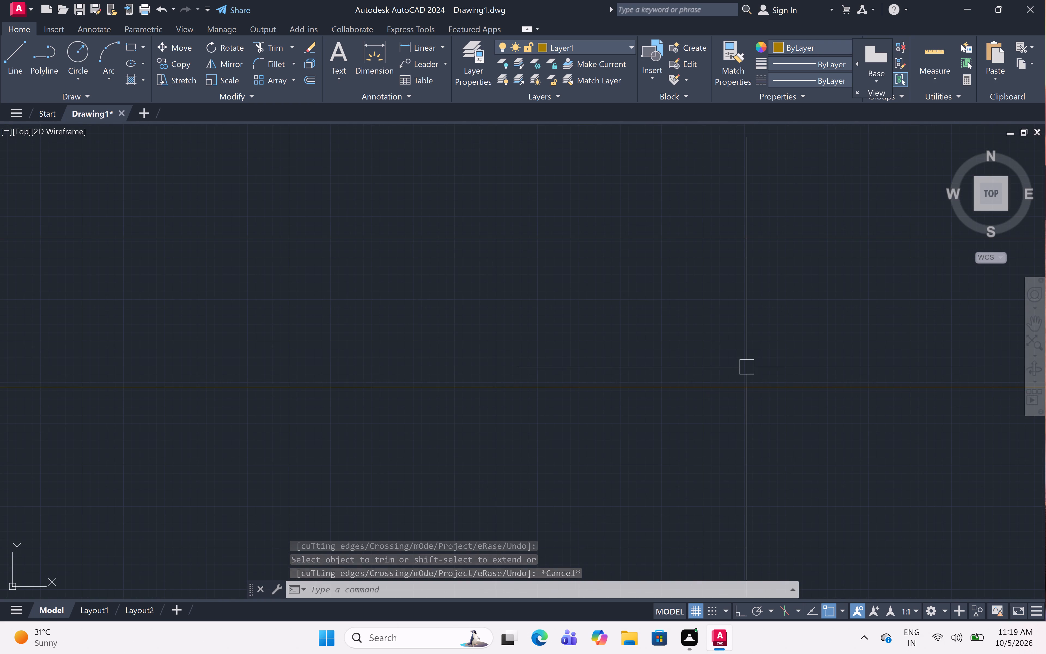
{"action": "scroll", "coordinate": [632, 320], "scroll_direction": "down", "scroll_amount": 5}
{"action": "scroll", "coordinate": [632, 320], "scroll_direction": "up", "scroll_amount": 2}
{"action": "scroll", "coordinate": [632, 320], "scroll_direction": "down", "scroll_amount": 1}
{"action": "scroll", "coordinate": [632, 320], "scroll_direction": "up", "scroll_amount": 1}
{"action": "scroll", "coordinate": [632, 320], "scroll_direction": "down", "scroll_amount": 1}
{"action": "scroll", "coordinate": [632, 320], "scroll_direction": "up", "scroll_amount": 1}
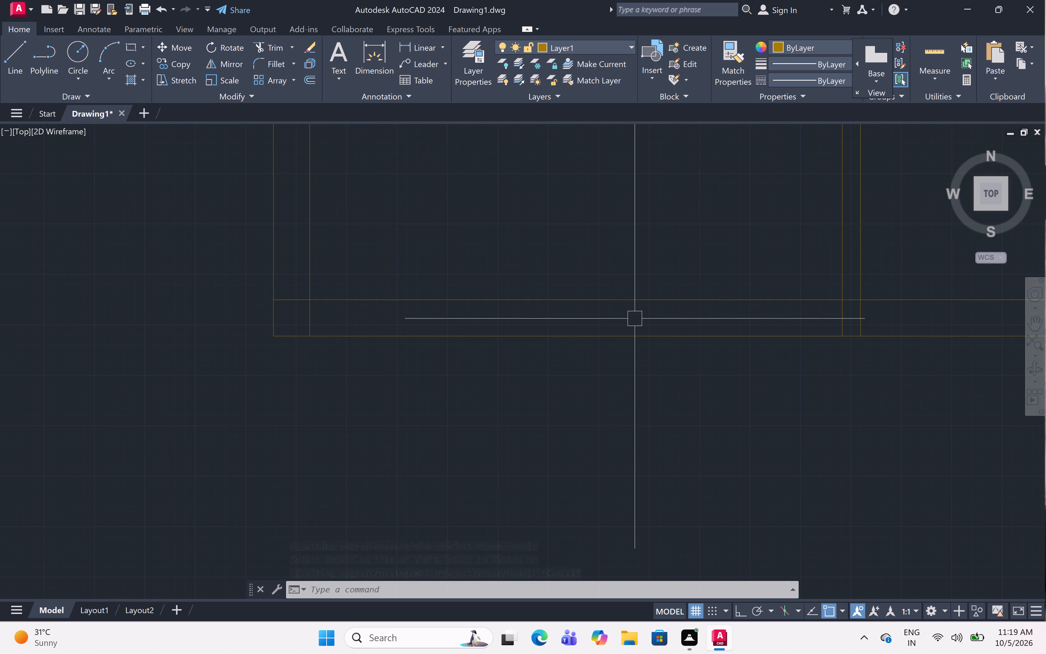
{"action": "scroll", "coordinate": [654, 320], "scroll_direction": "down", "scroll_amount": 1}
{"action": "scroll", "coordinate": [654, 328], "scroll_direction": "up", "scroll_amount": 7}
{"action": "scroll", "coordinate": [654, 335], "scroll_direction": "down", "scroll_amount": 1}
{"action": "scroll", "coordinate": [654, 335], "scroll_direction": "up", "scroll_amount": 4}
{"action": "scroll", "coordinate": [654, 335], "scroll_direction": "down", "scroll_amount": 3}
{"action": "scroll", "coordinate": [657, 328], "scroll_direction": "up", "scroll_amount": 6}
{"action": "scroll", "coordinate": [657, 328], "scroll_direction": "down", "scroll_amount": 2}
{"action": "scroll", "coordinate": [657, 328], "scroll_direction": "up", "scroll_amount": 1}
{"action": "scroll", "coordinate": [657, 328], "scroll_direction": "down", "scroll_amount": 2}
{"action": "scroll", "coordinate": [657, 328], "scroll_direction": "up", "scroll_amount": 3}
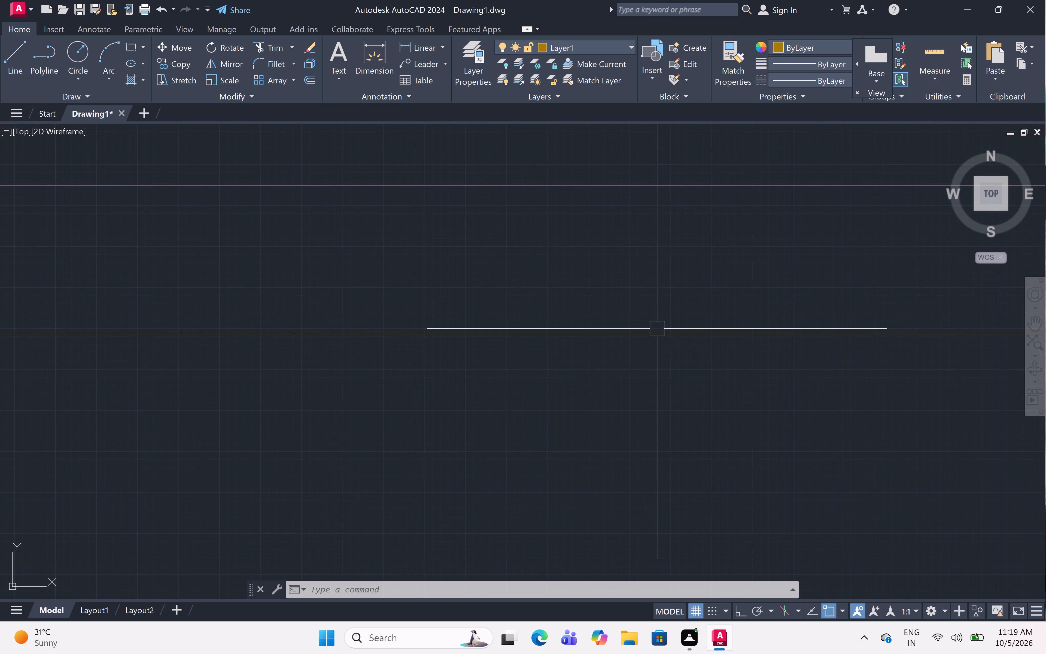
{"action": "key", "text": "Escape"}
{"action": "scroll", "coordinate": [659, 320], "scroll_direction": "up", "scroll_amount": 1}
{"action": "scroll", "coordinate": [659, 320], "scroll_direction": "down", "scroll_amount": 9}
{"action": "scroll", "coordinate": [659, 320], "scroll_direction": "up", "scroll_amount": 1}
{"action": "scroll", "coordinate": [659, 320], "scroll_direction": "down", "scroll_amount": 2}
{"action": "scroll", "coordinate": [659, 320], "scroll_direction": "up", "scroll_amount": 1}
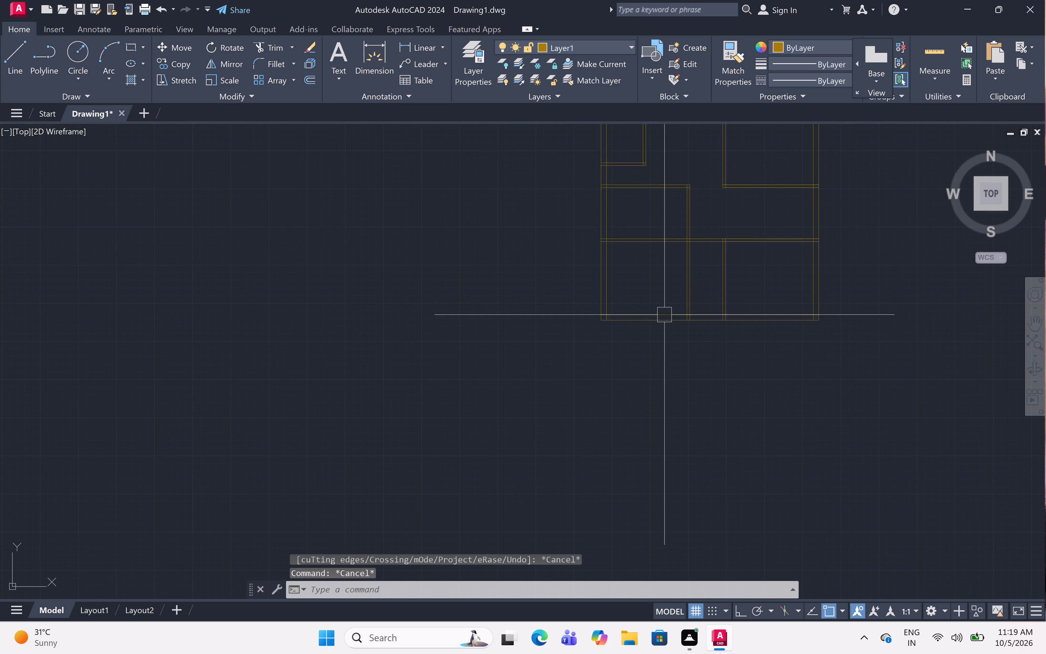
{"action": "scroll", "coordinate": [684, 297], "scroll_direction": "down", "scroll_amount": 4}
{"action": "scroll", "coordinate": [695, 264], "scroll_direction": "up", "scroll_amount": 3}
{"action": "scroll", "coordinate": [695, 264], "scroll_direction": "down", "scroll_amount": 3}
{"action": "scroll", "coordinate": [695, 264], "scroll_direction": "up", "scroll_amount": 2}
{"action": "scroll", "coordinate": [695, 264], "scroll_direction": "down", "scroll_amount": 1}
{"action": "scroll", "coordinate": [695, 264], "scroll_direction": "up", "scroll_amount": 3}
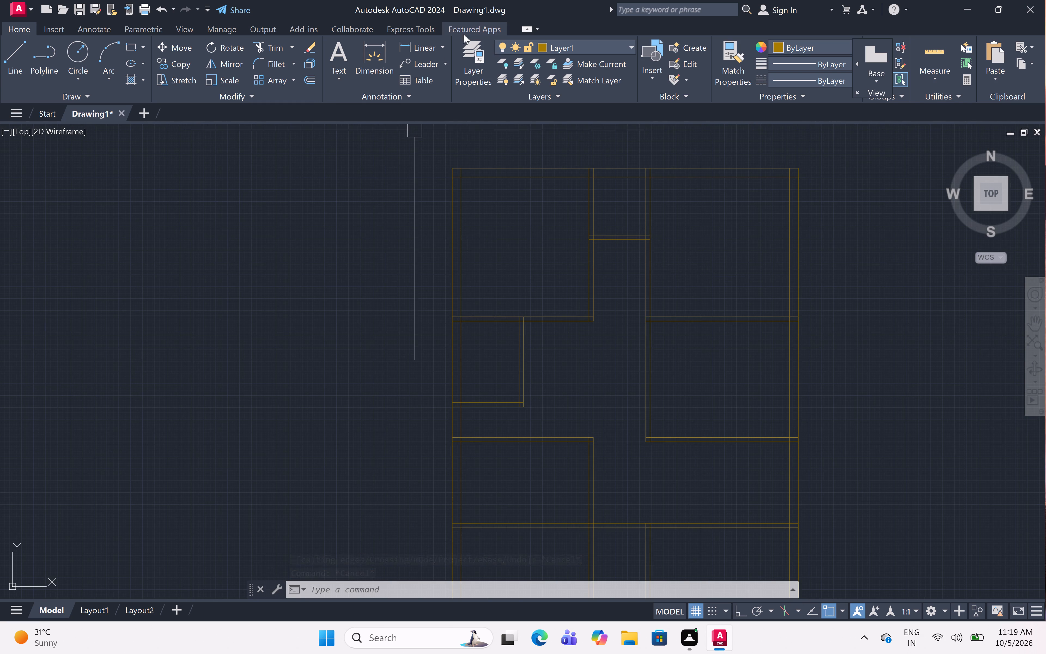
Add a new layer with index color 50 (yellow).
{"action": "left_click_drag", "start_coordinate": [471, 62], "coordinate": [469, 62]}
{"action": "right_click", "coordinate": [354, 127]}
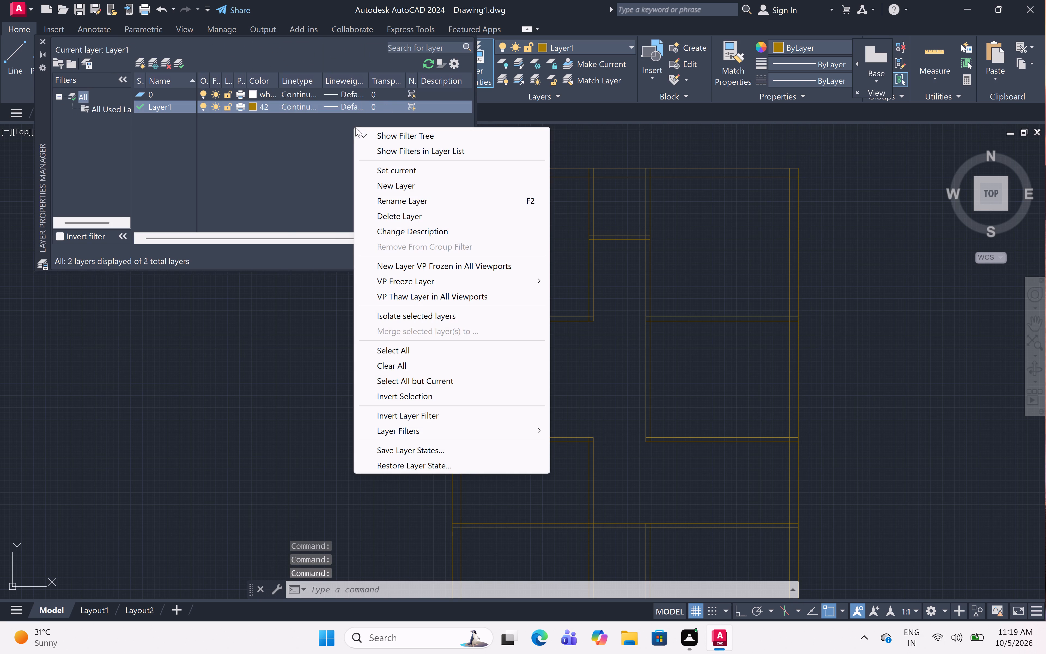
{"action": "left_click", "coordinate": [411, 186]}
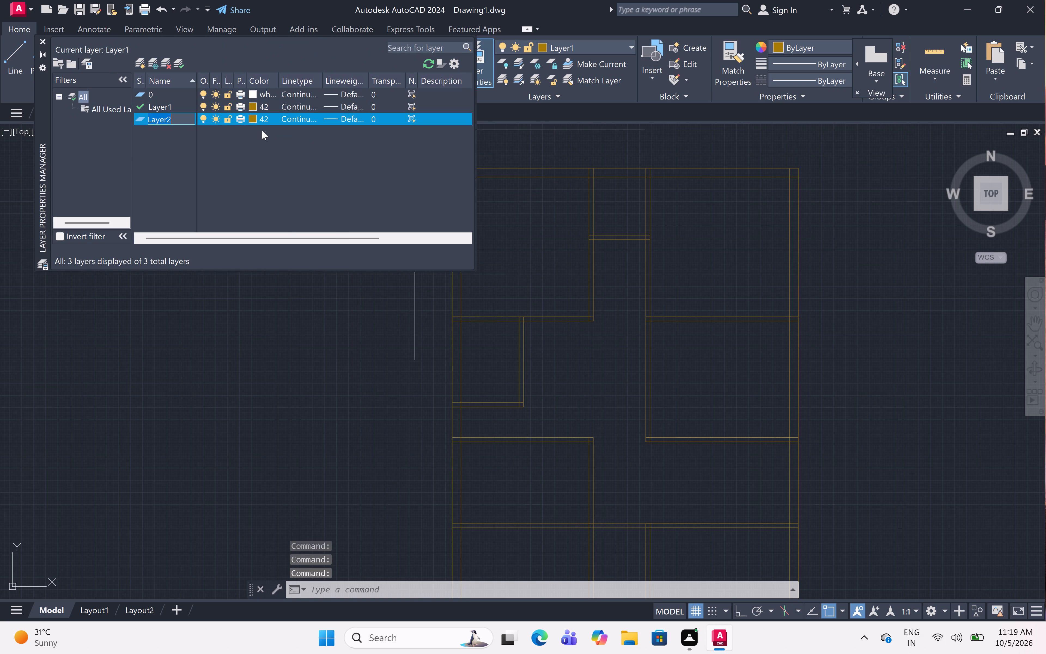
{"action": "left_click", "coordinate": [254, 119]}
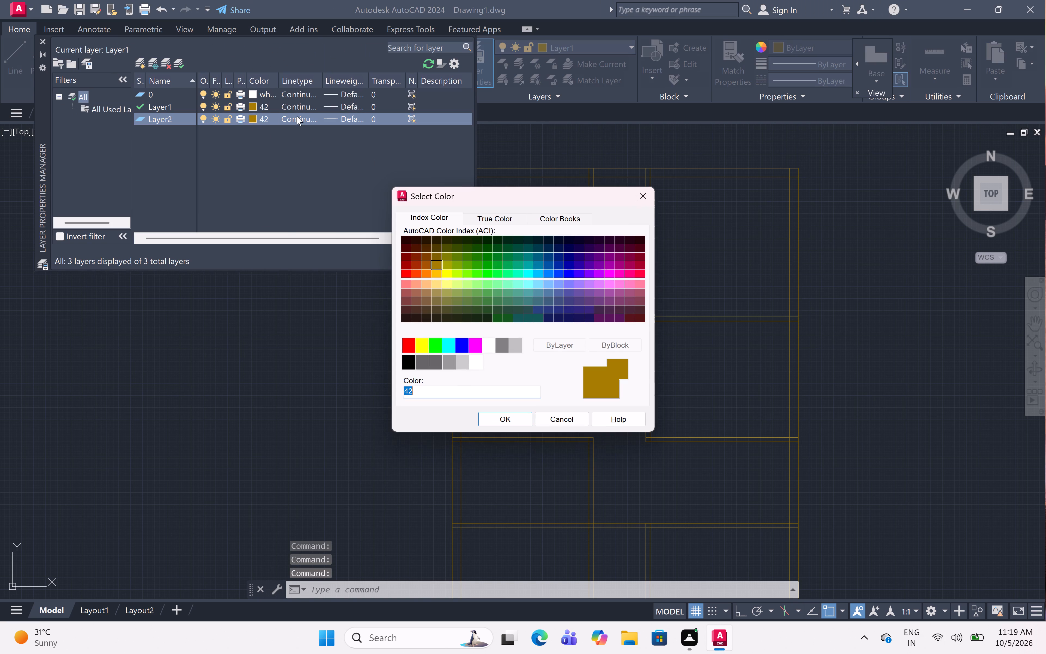
{"action": "left_click", "coordinate": [446, 274]}
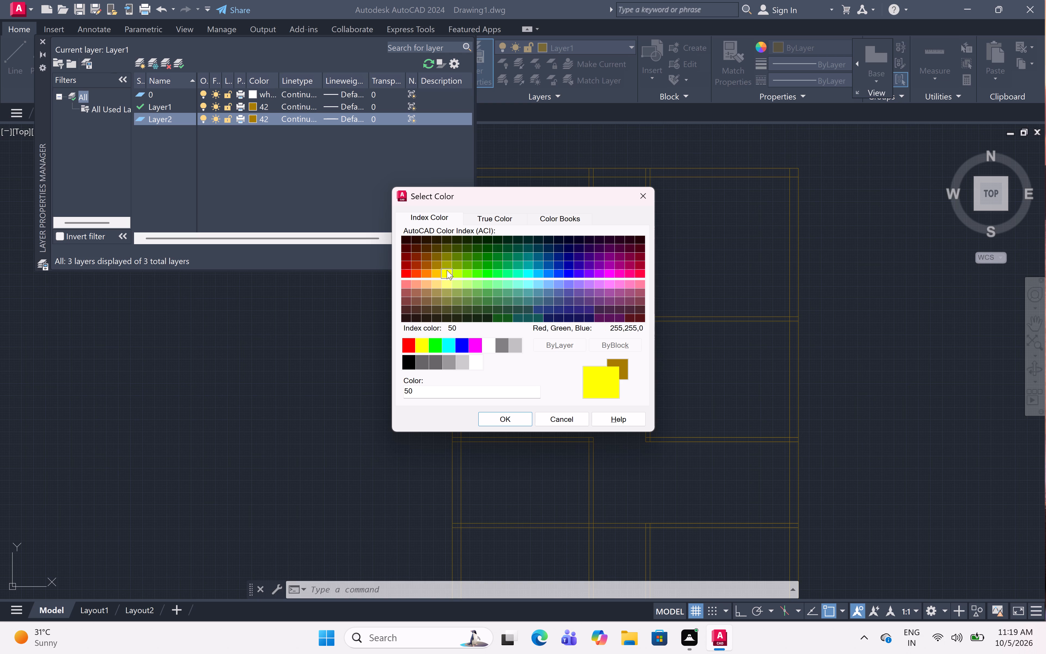
{"action": "scroll", "coordinate": [449, 275], "scroll_direction": "up", "scroll_amount": 1}
{"action": "scroll", "coordinate": [449, 275], "scroll_direction": "down", "scroll_amount": 1}
{"action": "scroll", "coordinate": [449, 275], "scroll_direction": "up", "scroll_amount": 5}
{"action": "left_click", "coordinate": [445, 283]}
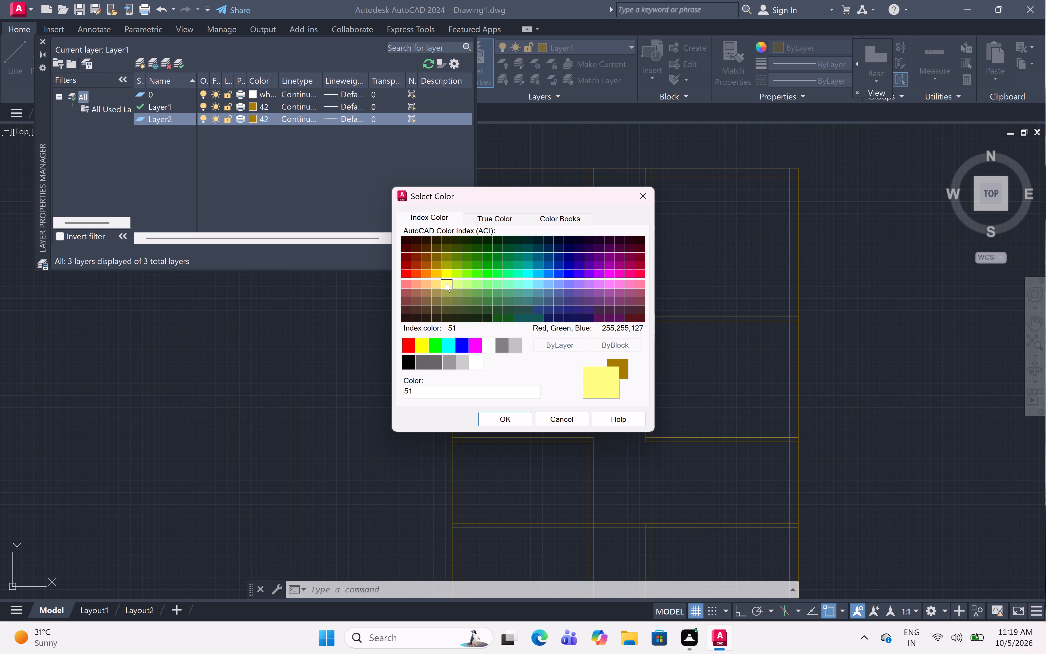
{"action": "left_click", "coordinate": [445, 275]}
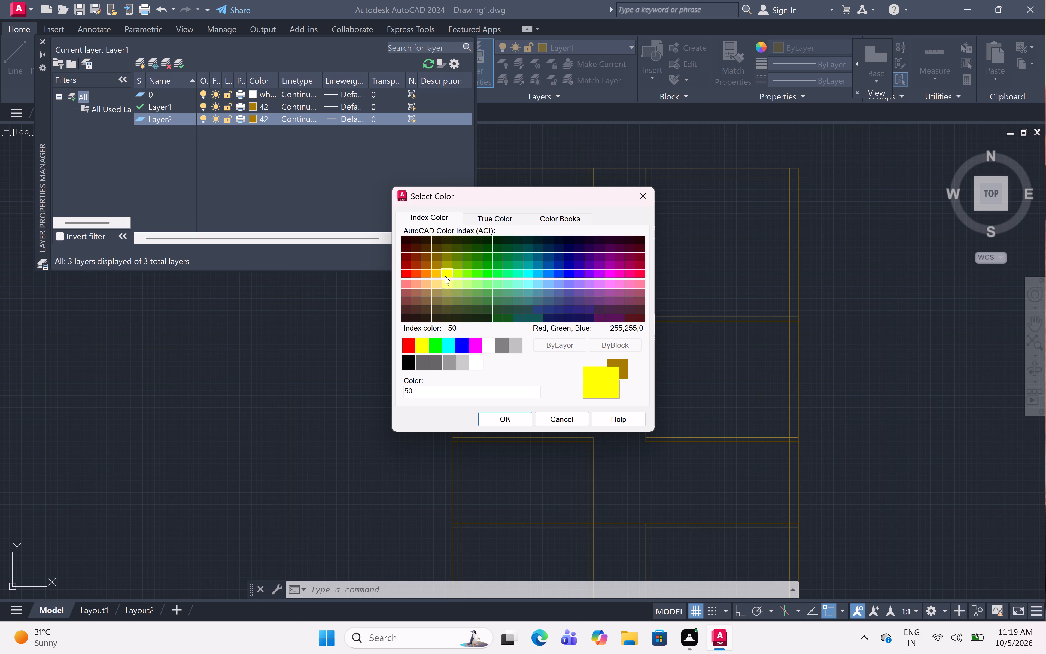
{"action": "left_click", "coordinate": [525, 418]}
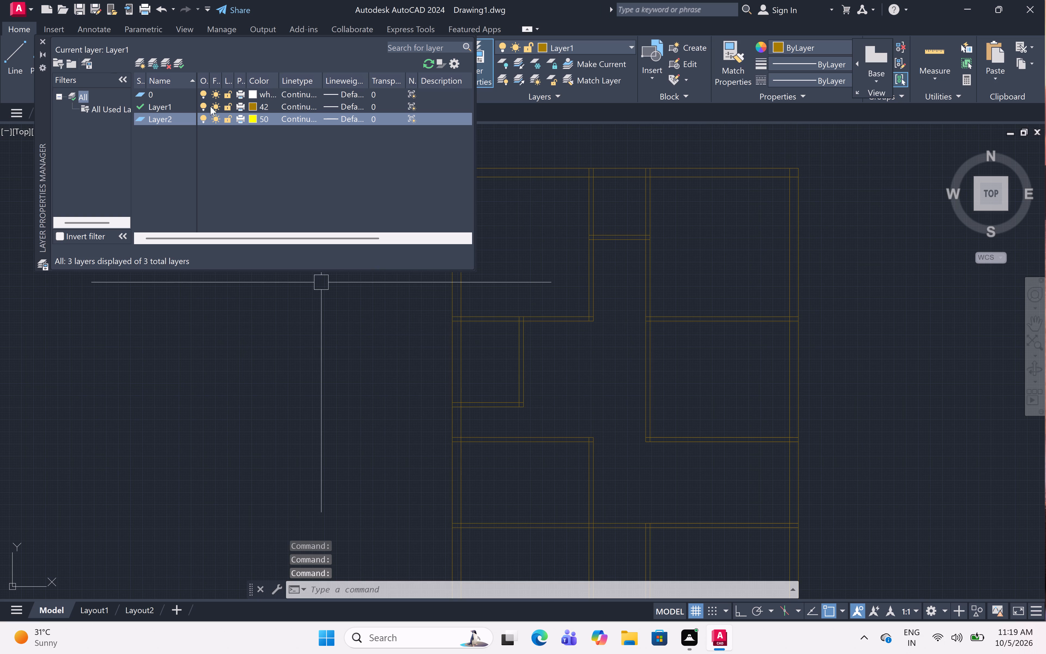
{"action": "left_click", "coordinate": [44, 40]}
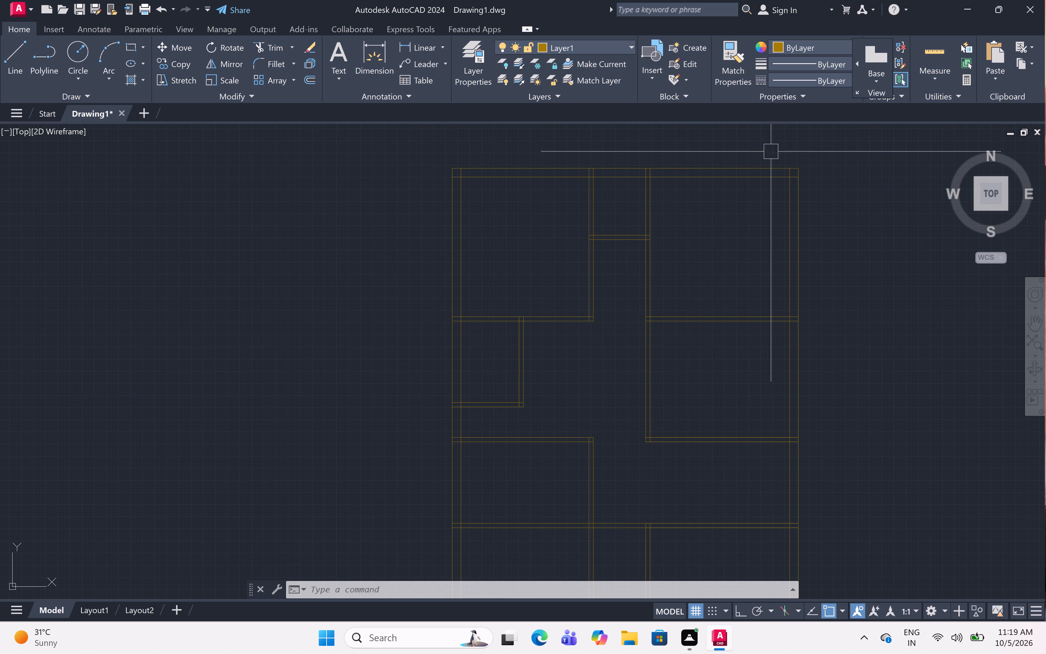
Examine the upper outer wall and the upper rooms of the floor plan.
{"action": "scroll", "coordinate": [833, 152], "scroll_direction": "up", "scroll_amount": 1}
{"action": "scroll", "coordinate": [833, 152], "scroll_direction": "down", "scroll_amount": 2}
{"action": "scroll", "coordinate": [833, 152], "scroll_direction": "up", "scroll_amount": 1}
{"action": "scroll", "coordinate": [833, 152], "scroll_direction": "down", "scroll_amount": 4}
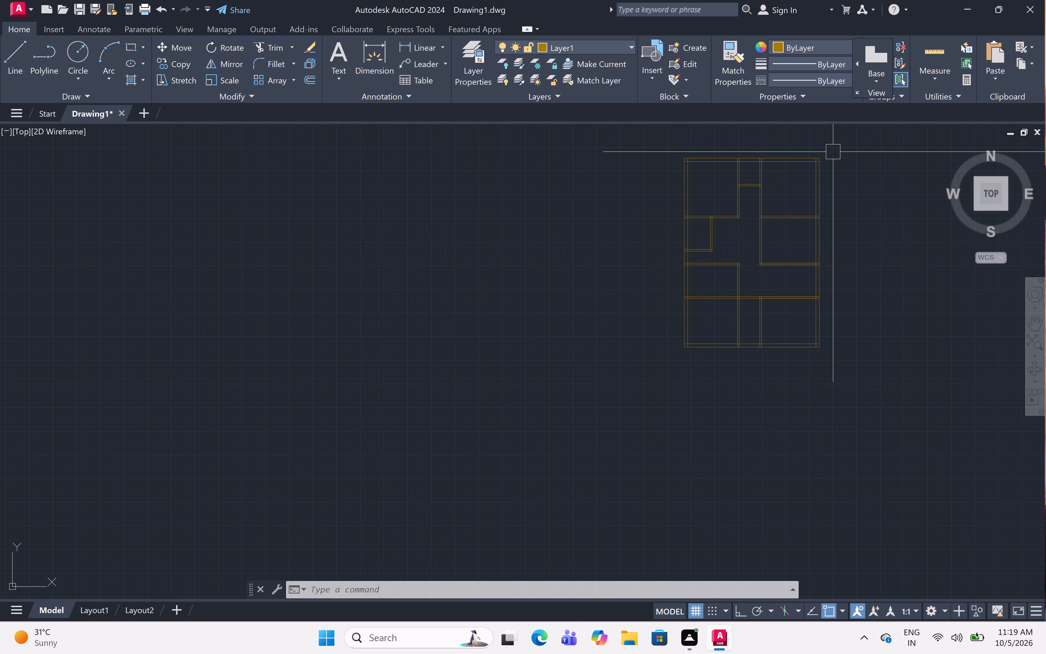
{"action": "scroll", "coordinate": [833, 152], "scroll_direction": "up", "scroll_amount": 3}
{"action": "scroll", "coordinate": [833, 152], "scroll_direction": "down", "scroll_amount": 1}
{"action": "scroll", "coordinate": [833, 152], "scroll_direction": "up", "scroll_amount": 5}
{"action": "scroll", "coordinate": [833, 152], "scroll_direction": "down", "scroll_amount": 2}
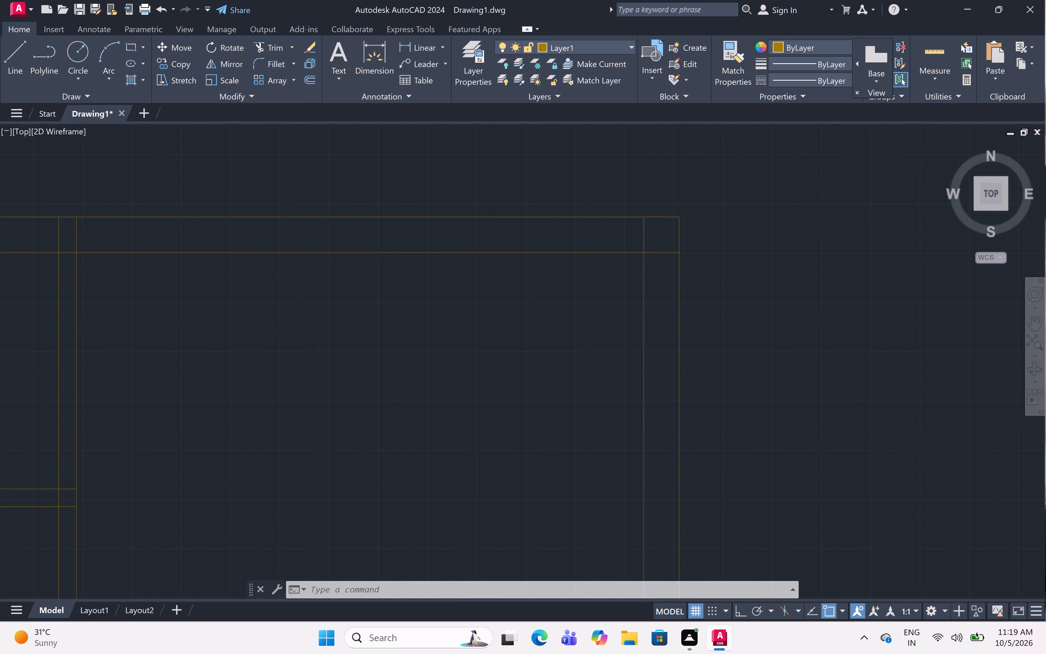
{"action": "scroll", "coordinate": [833, 152], "scroll_direction": "up", "scroll_amount": 1}
{"action": "scroll", "coordinate": [833, 152], "scroll_direction": "down", "scroll_amount": 4}
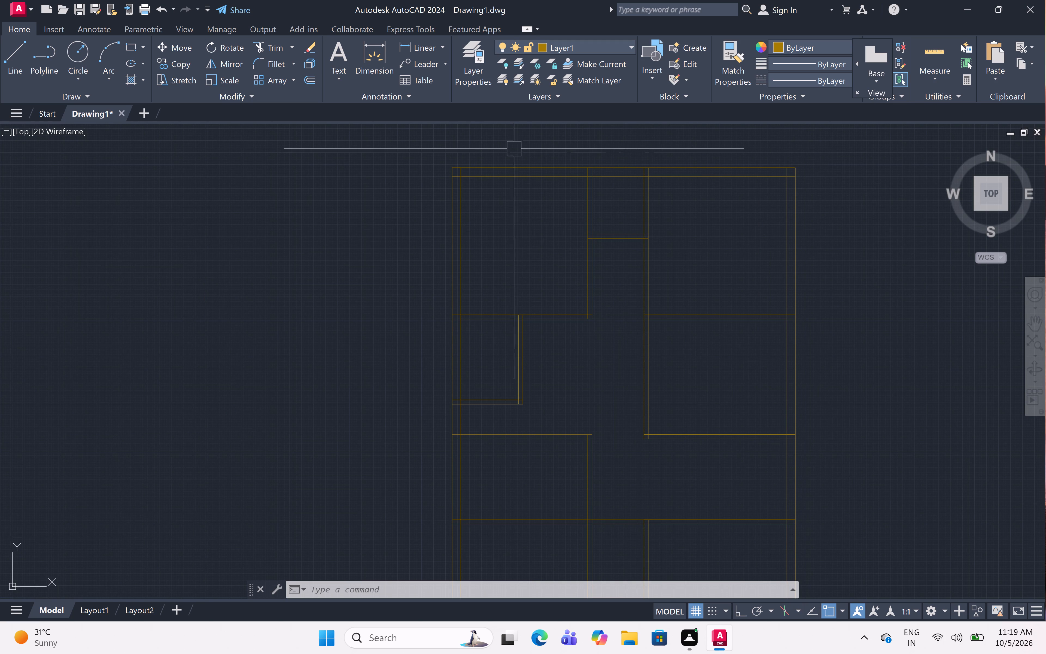
{"action": "scroll", "coordinate": [642, 138], "scroll_direction": "up", "scroll_amount": 2}
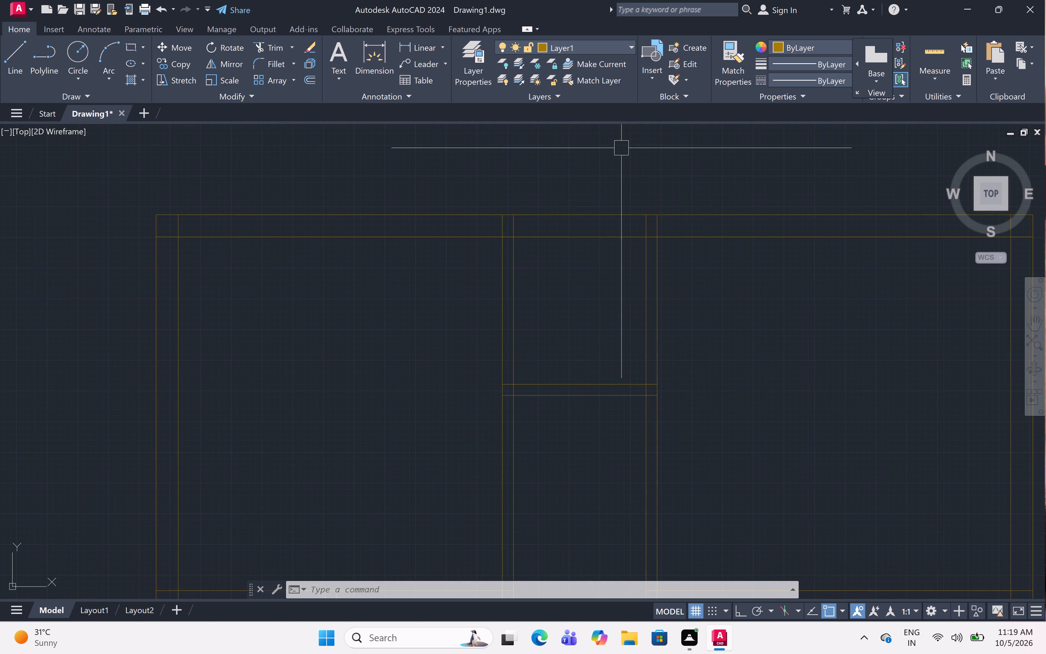
{"action": "scroll", "coordinate": [621, 148], "scroll_direction": "down", "scroll_amount": 1}
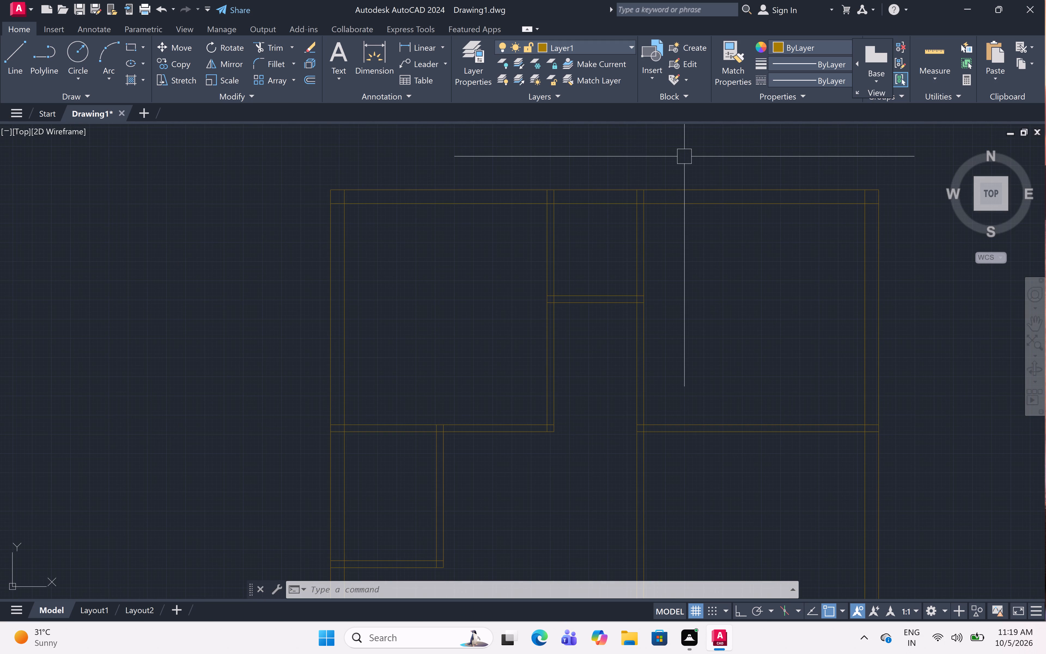
{"action": "scroll", "coordinate": [684, 156], "scroll_direction": "up", "scroll_amount": 1}
{"action": "scroll", "coordinate": [684, 156], "scroll_direction": "down", "scroll_amount": 1}
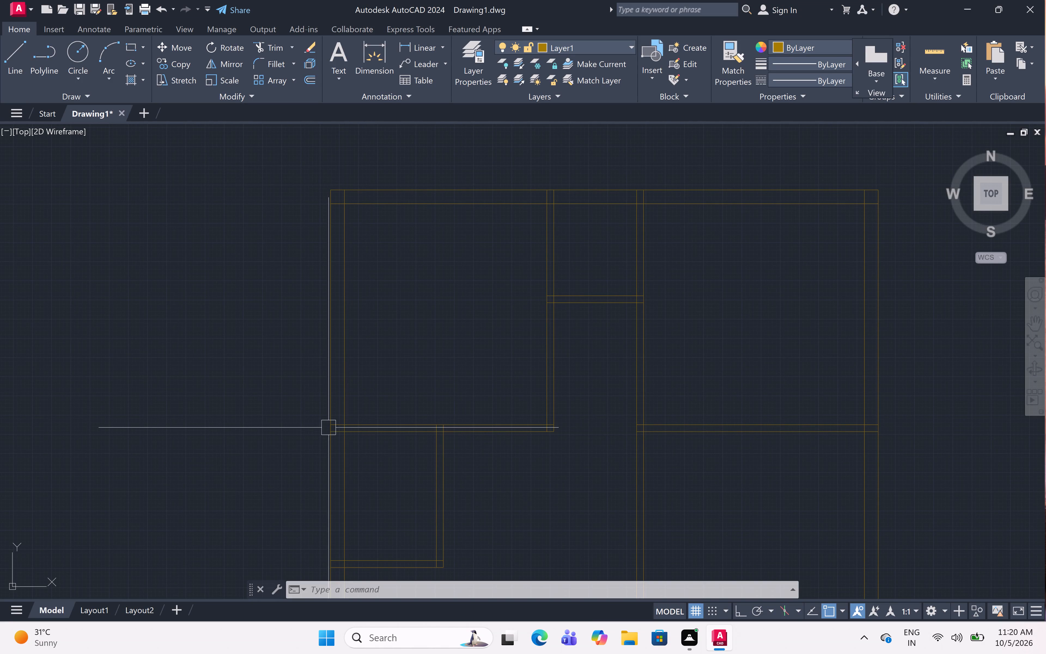
Make Layer1 the current layer.
{"action": "scroll", "coordinate": [325, 442], "scroll_direction": "up", "scroll_amount": 2}
{"action": "scroll", "coordinate": [325, 442], "scroll_direction": "down", "scroll_amount": 3}
{"action": "scroll", "coordinate": [325, 442], "scroll_direction": "up", "scroll_amount": 4}
{"action": "scroll", "coordinate": [325, 442], "scroll_direction": "down", "scroll_amount": 1}
{"action": "scroll", "coordinate": [325, 442], "scroll_direction": "up", "scroll_amount": 1}
{"action": "scroll", "coordinate": [325, 442], "scroll_direction": "down", "scroll_amount": 1}
{"action": "scroll", "coordinate": [325, 442], "scroll_direction": "up", "scroll_amount": 1}
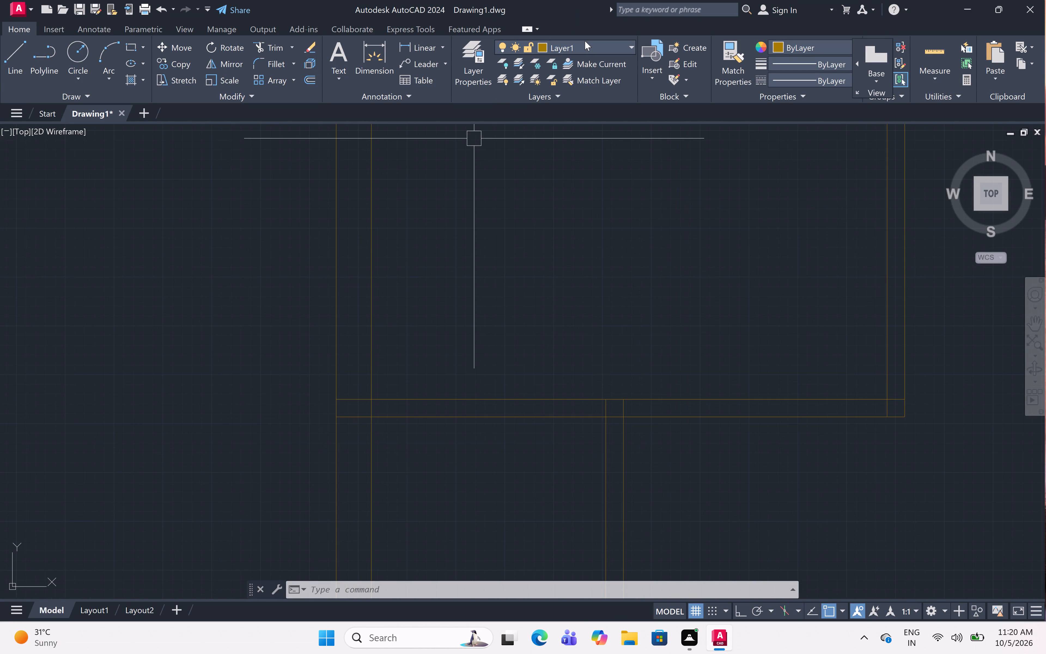
{"action": "left_click", "coordinate": [585, 41]}
{"action": "left_click", "coordinate": [571, 79]}
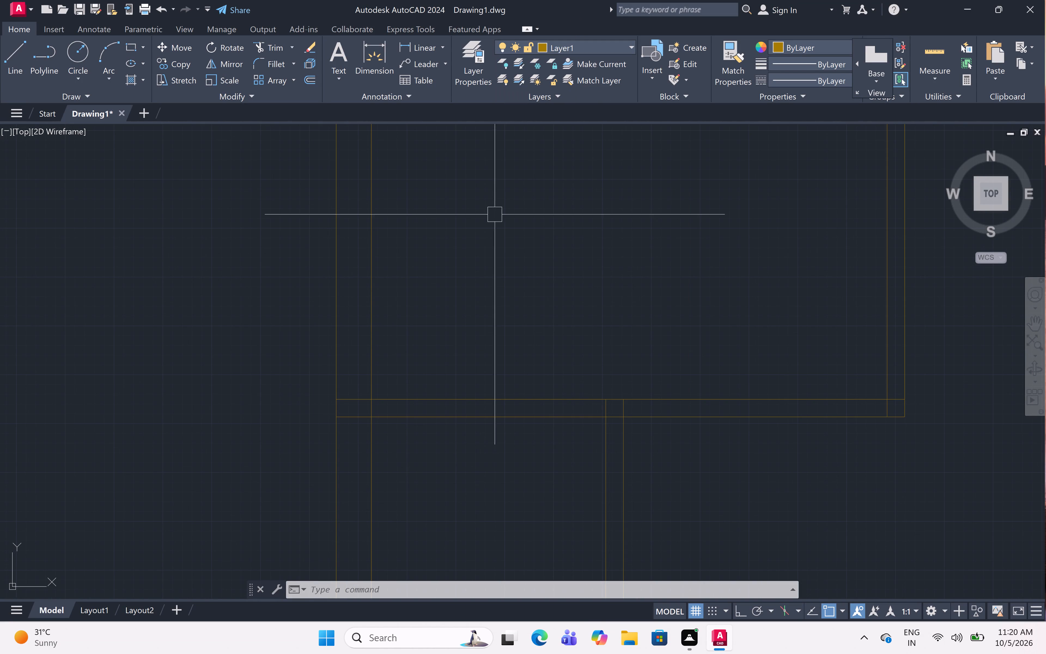
With Ortho on, outline a 9" square column in the left outer wall, upward from the lower line of the top-left room's bottom partition.
{"action": "key", "text": "l"}
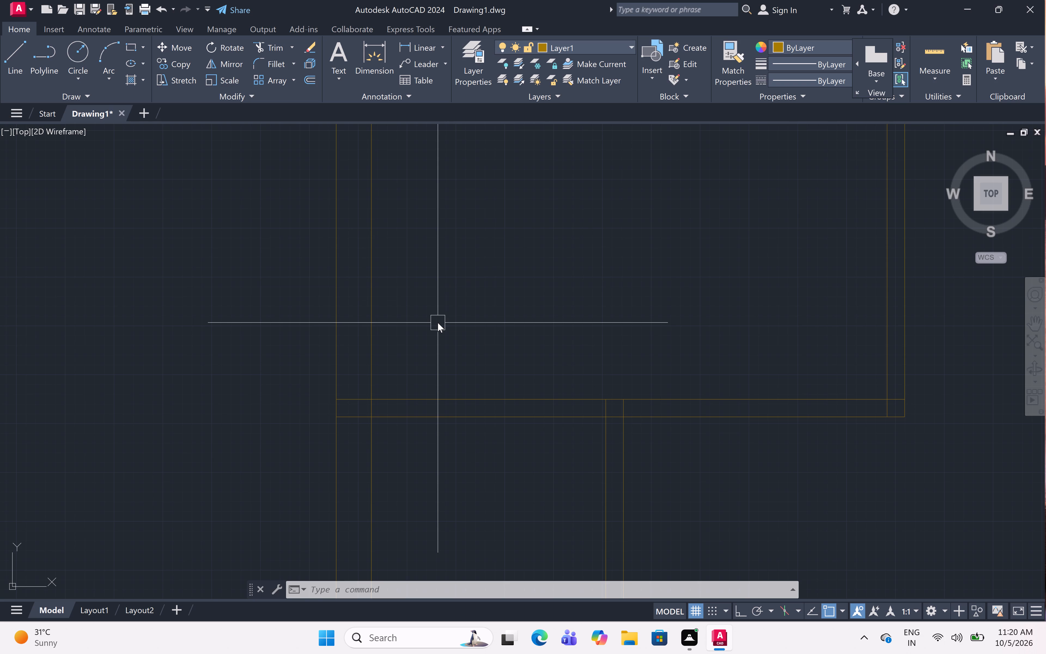
{"action": "key", "text": "space"}
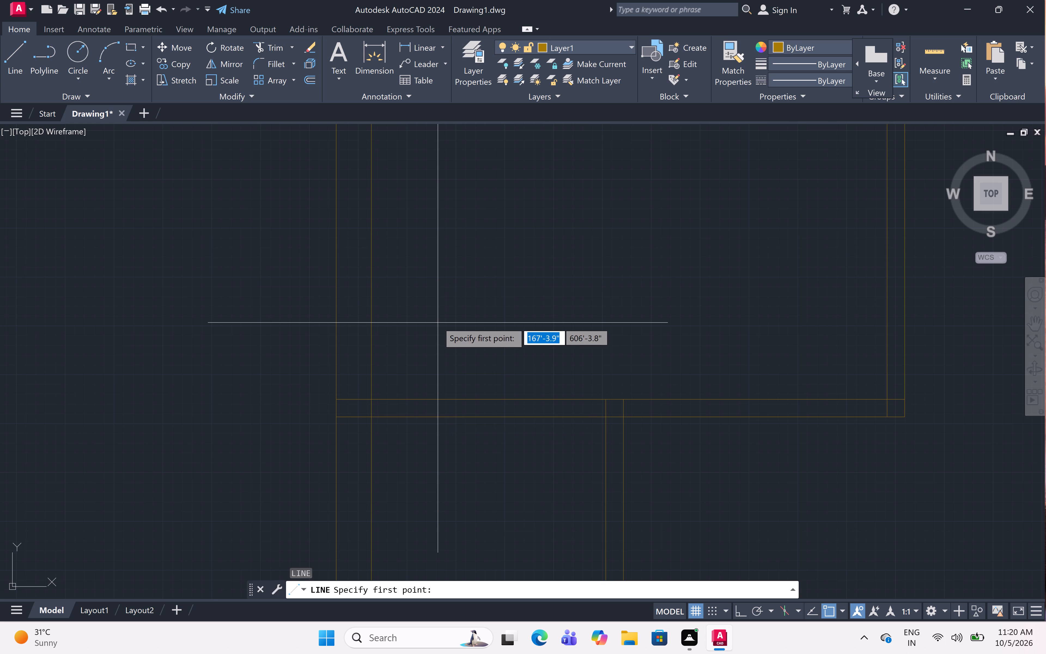
{"action": "left_click", "coordinate": [337, 416]}
{"action": "key", "text": "F8"}
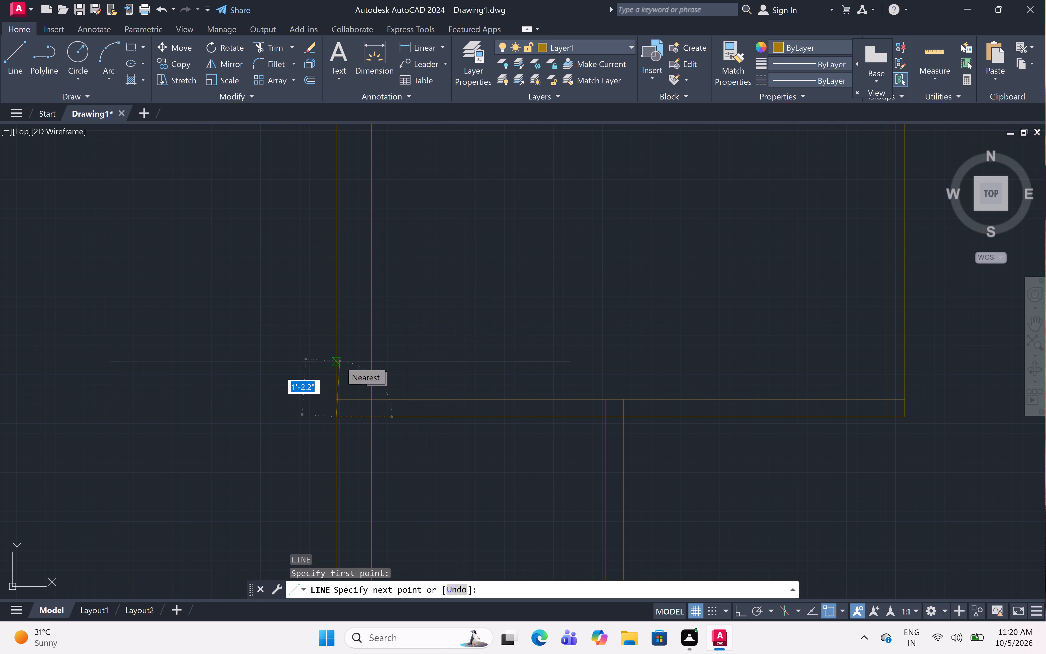
{"action": "key", "text": "shift+quotedbl"}
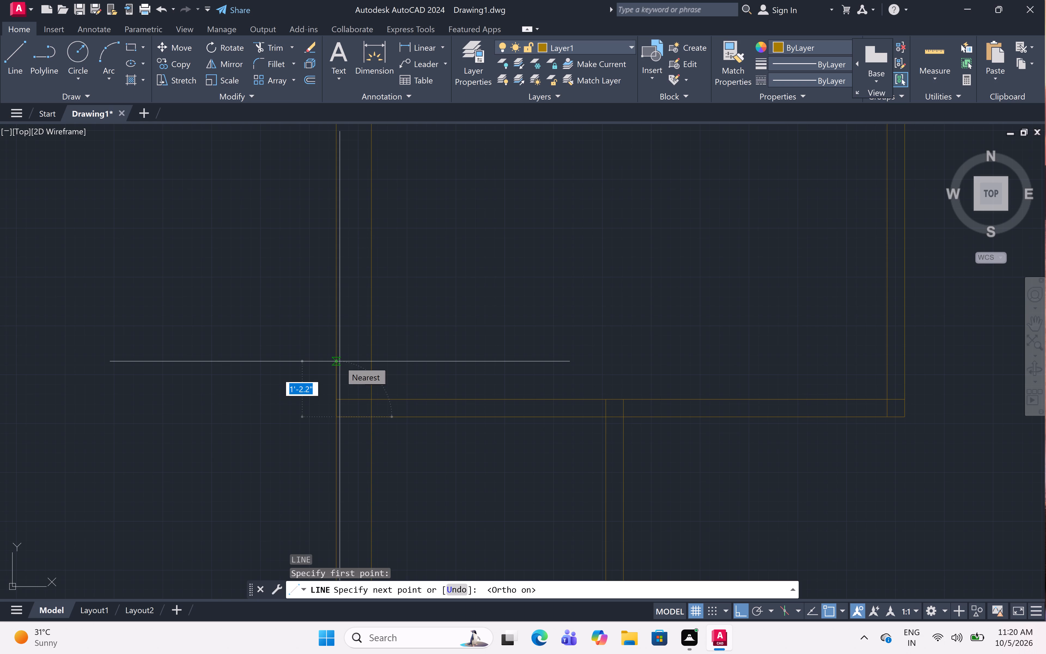
{"action": "key", "text": "space"}
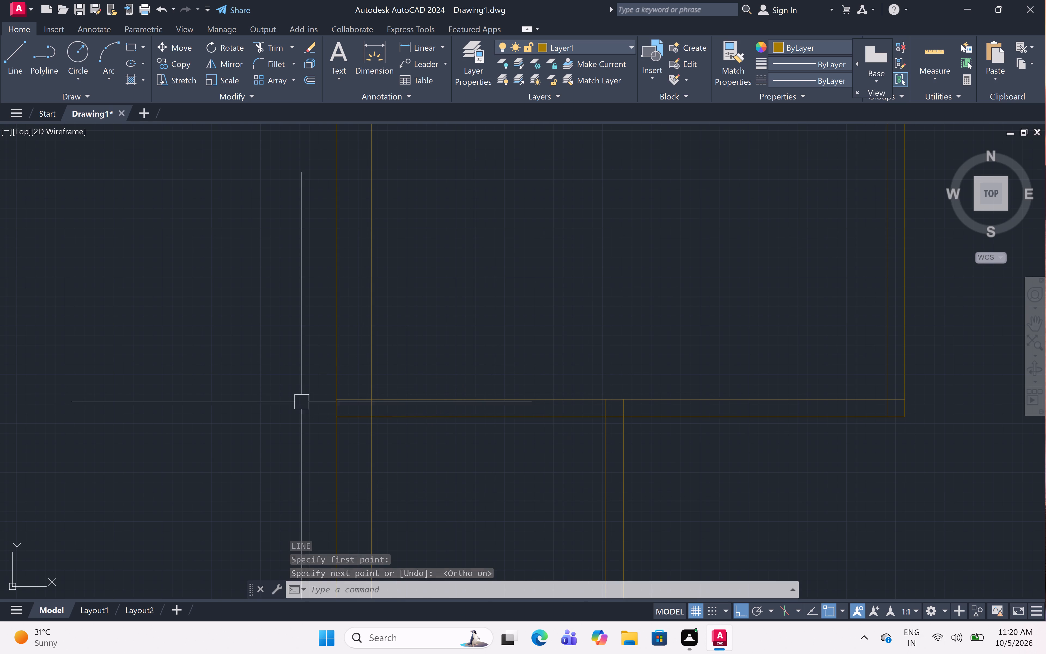
{"action": "type", "text": "l"}
{"action": "key", "text": "space"}
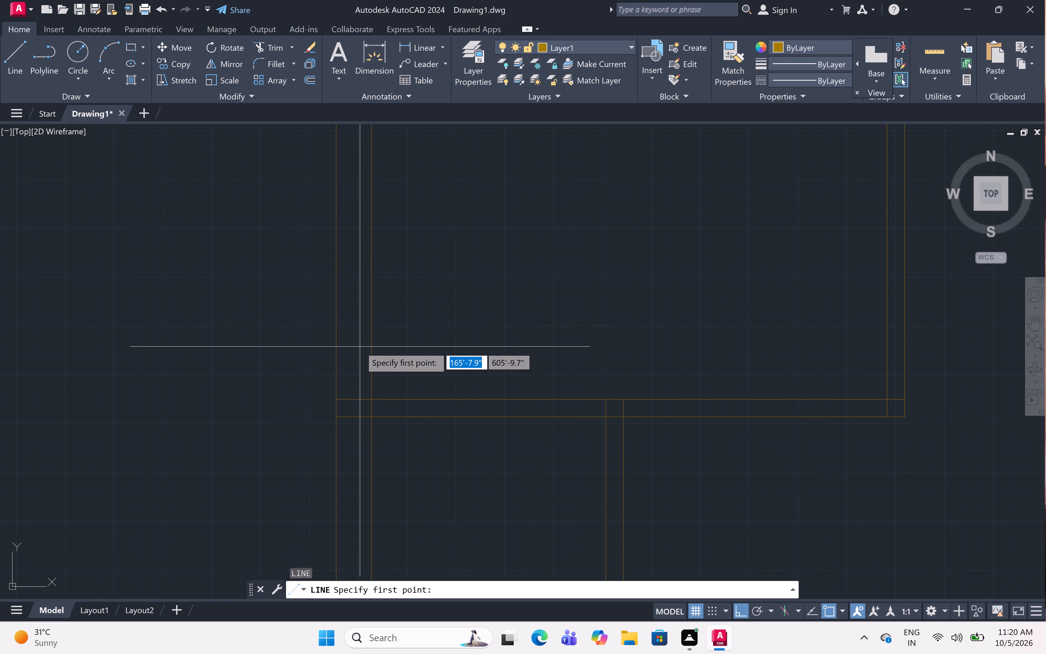
{"action": "left_click", "coordinate": [333, 419]}
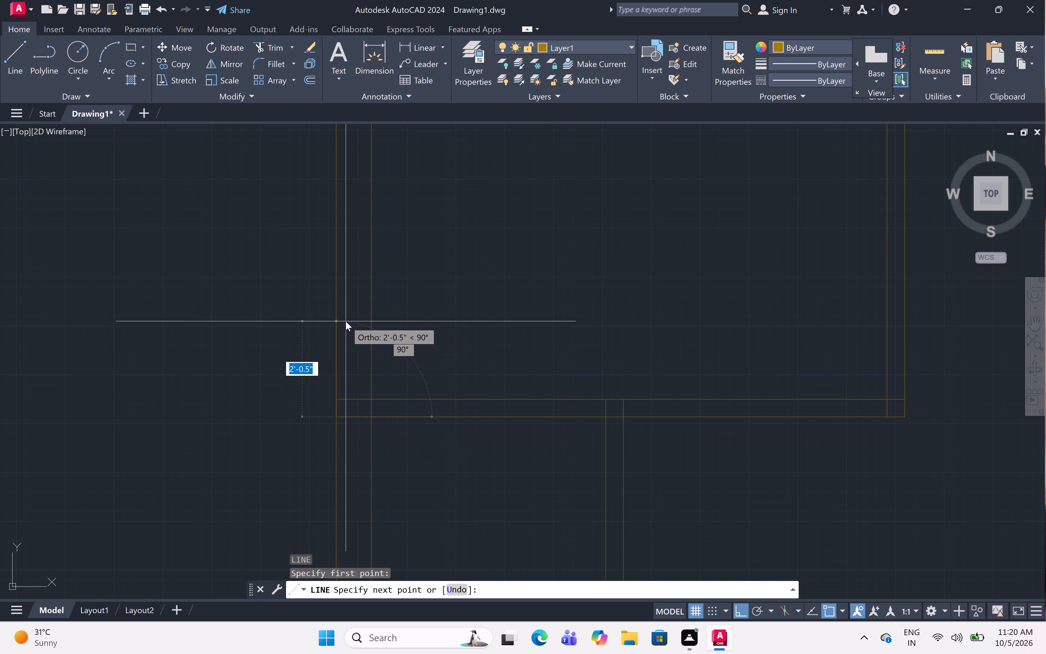
{"action": "key", "text": "9"}
{"action": "type", "text": "\""}
{"action": "key", "text": "space"}
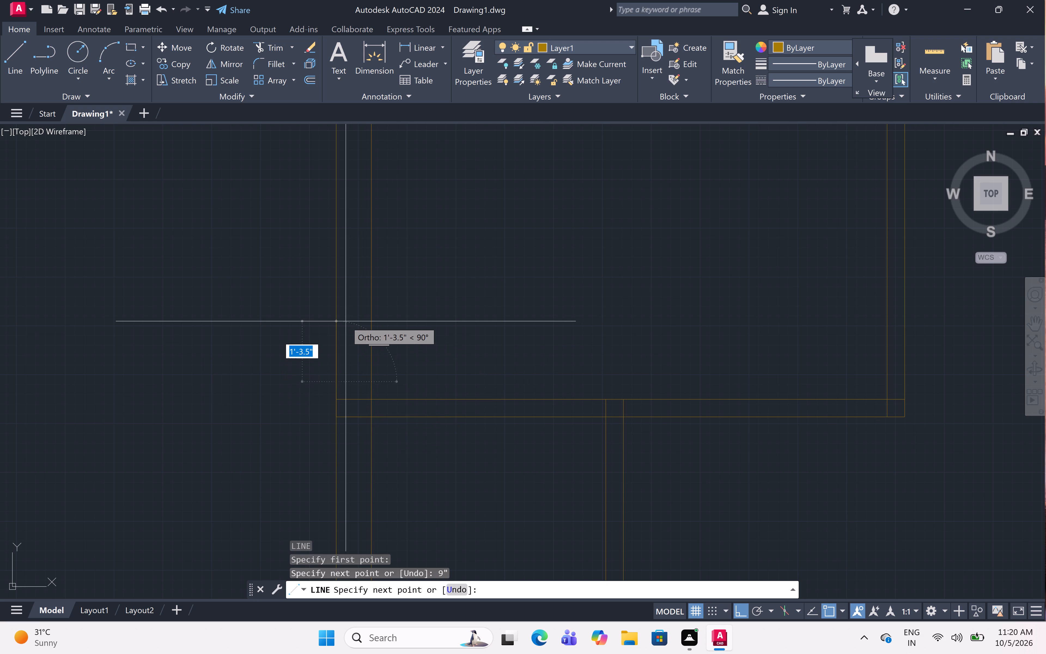
{"action": "left_click_drag", "start_coordinate": [372, 382], "coordinate": [376, 382]}
{"action": "key", "text": "Escape"}
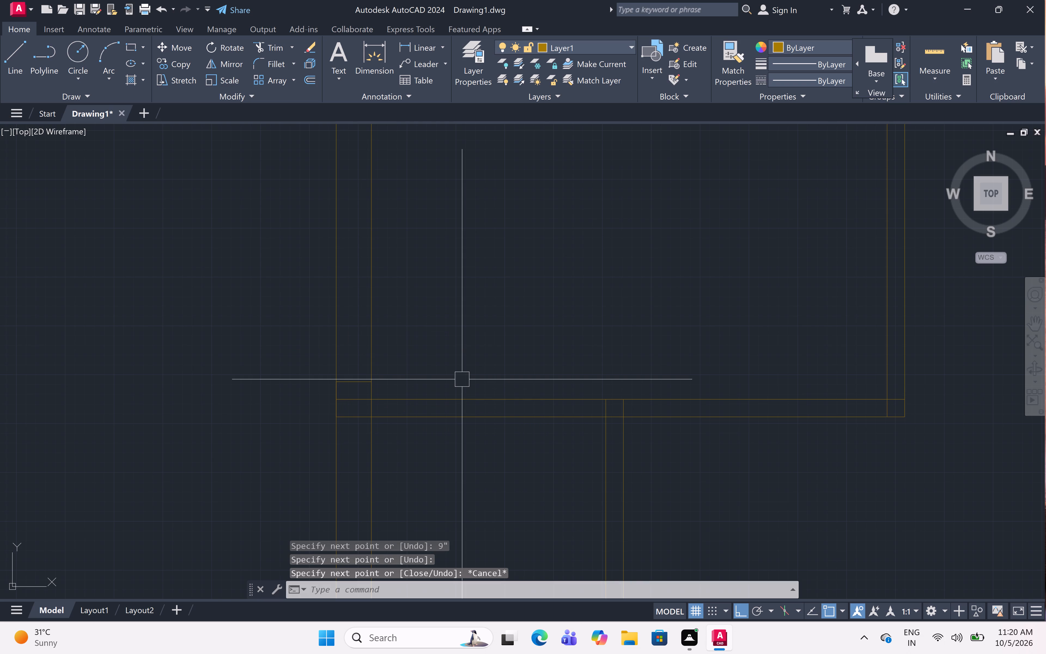
Trim the partition's upper line where it crosses the new column square in the left outer wall.
{"action": "type", "text": "tr"}
{"action": "key", "text": "space"}
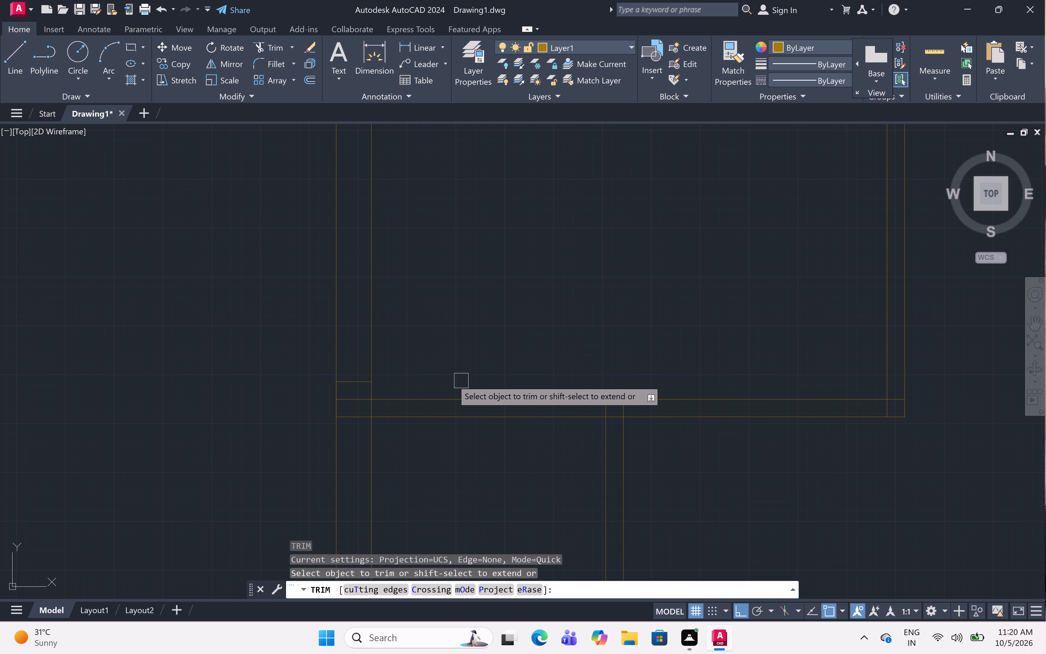
{"action": "left_click", "coordinate": [357, 398]}
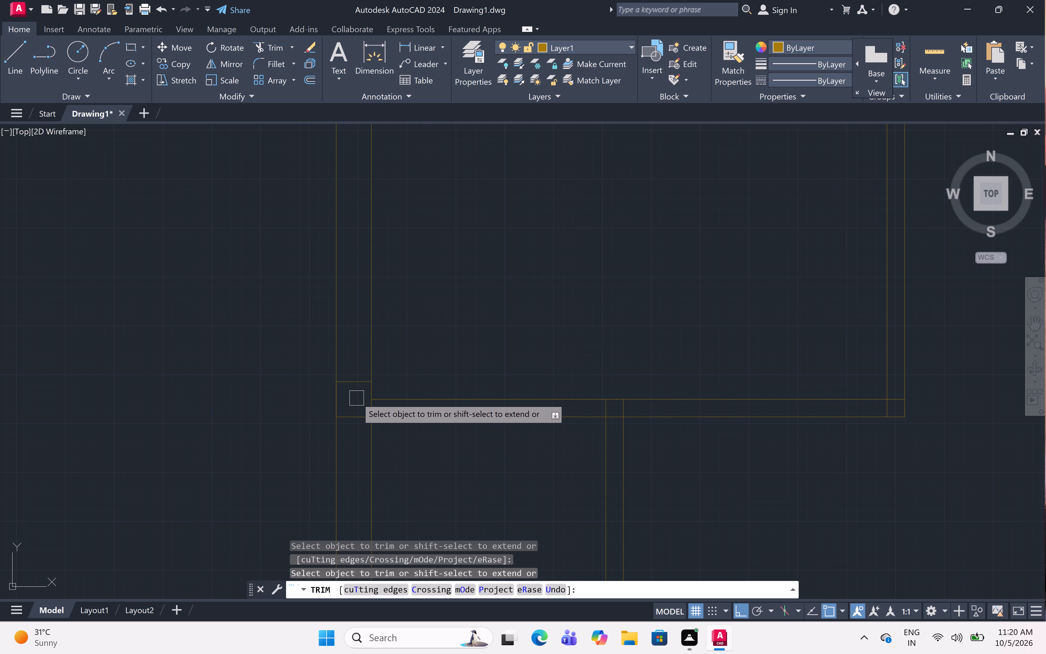
Outline a 9" wide column across the top outer wall, leftward from the right-hand line of the top-left room's right partition.
{"action": "scroll", "coordinate": [362, 389], "scroll_direction": "down", "scroll_amount": 1}
{"action": "scroll", "coordinate": [362, 389], "scroll_direction": "up", "scroll_amount": 1}
{"action": "scroll", "coordinate": [362, 389], "scroll_direction": "down", "scroll_amount": 3}
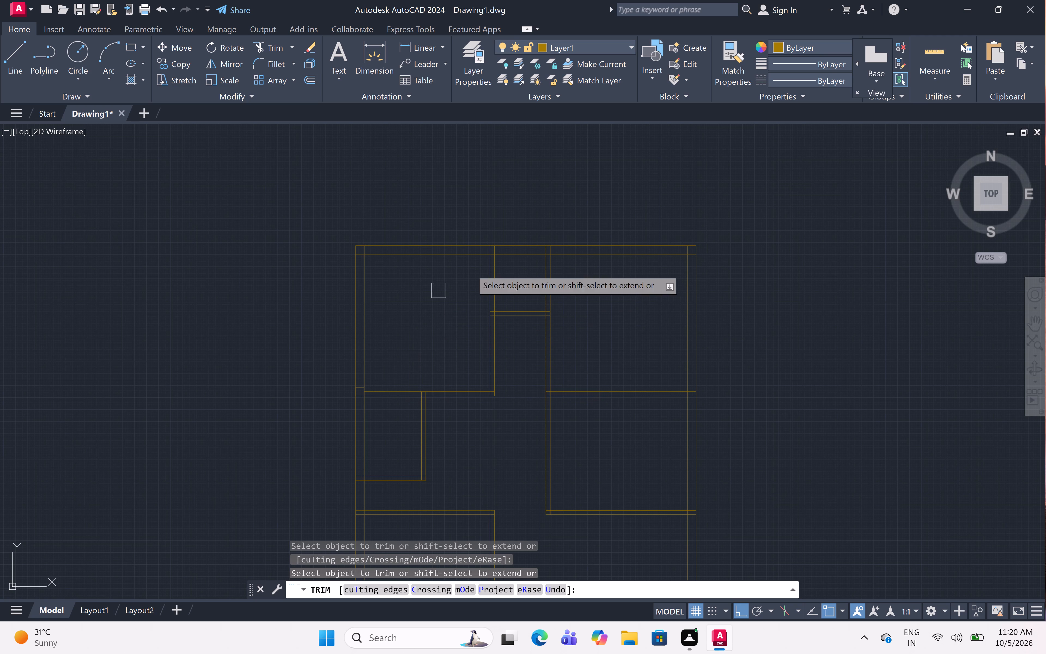
{"action": "scroll", "coordinate": [495, 253], "scroll_direction": "up", "scroll_amount": 1}
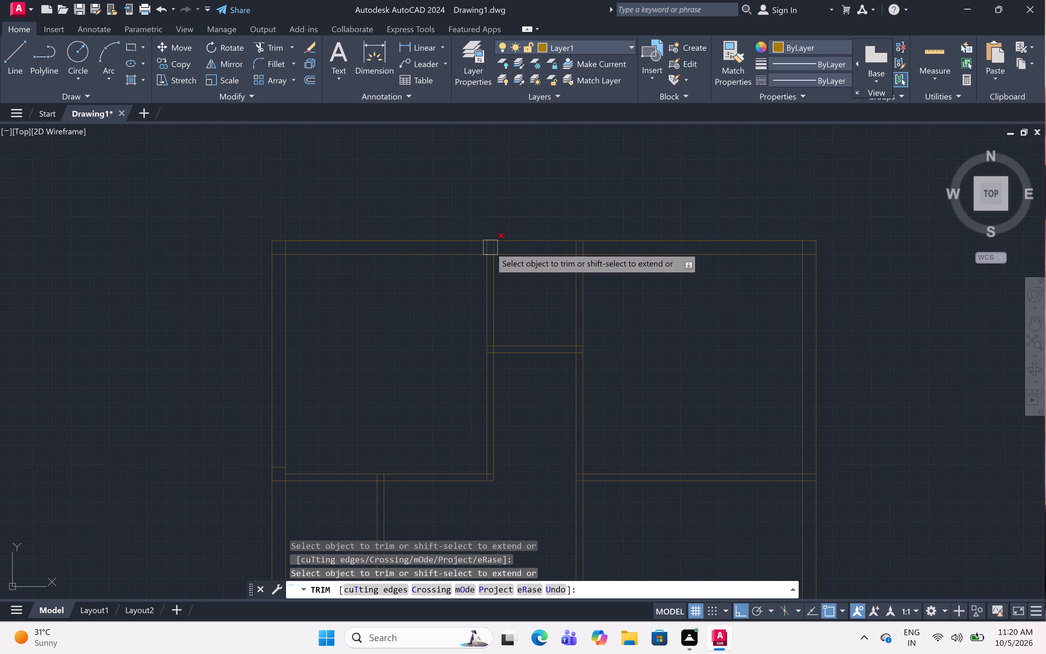
{"action": "scroll", "coordinate": [489, 247], "scroll_direction": "up", "scroll_amount": 2}
{"action": "scroll", "coordinate": [489, 247], "scroll_direction": "down", "scroll_amount": 1}
{"action": "scroll", "coordinate": [489, 247], "scroll_direction": "up", "scroll_amount": 4}
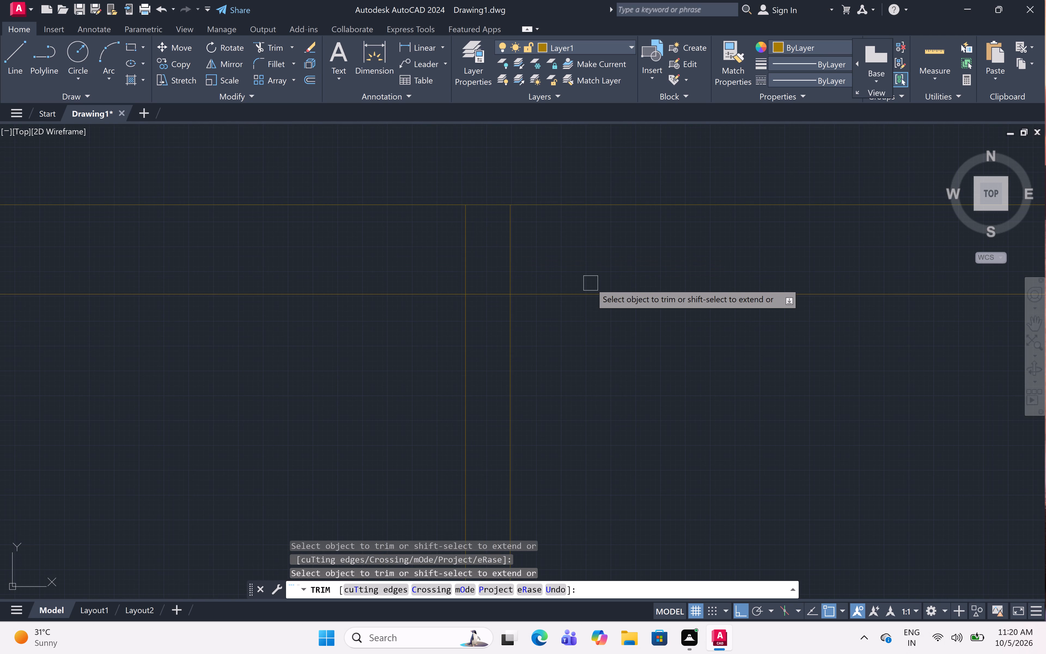
{"action": "key", "text": "Escape"}
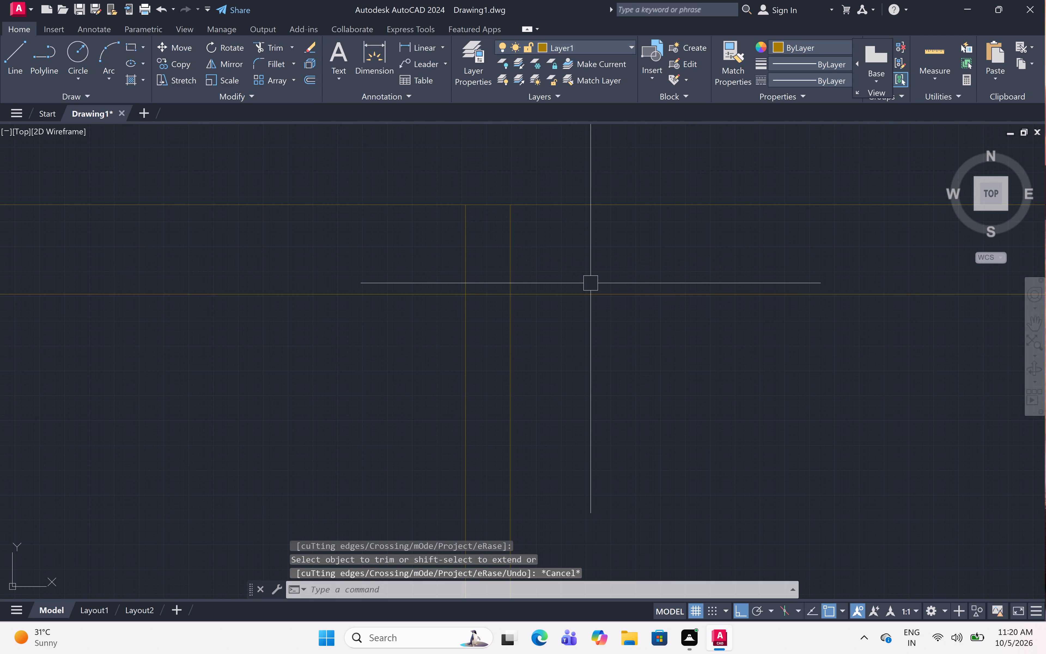
{"action": "type", "text": "l"}
{"action": "key", "text": "space"}
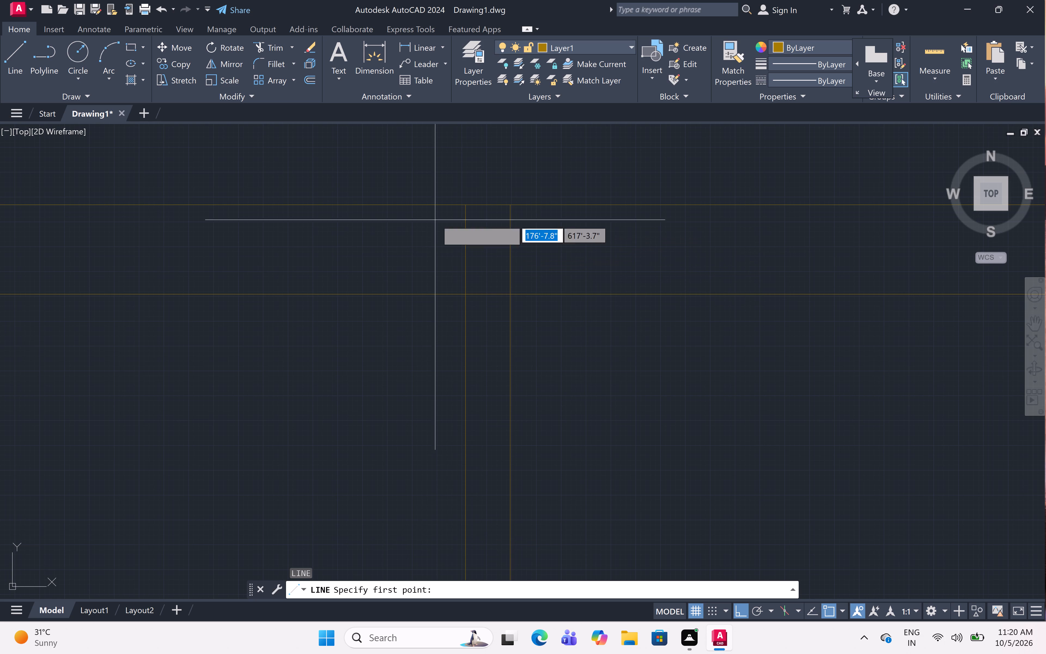
{"action": "left_click", "coordinate": [509, 204]}
{"action": "key", "text": "9"}
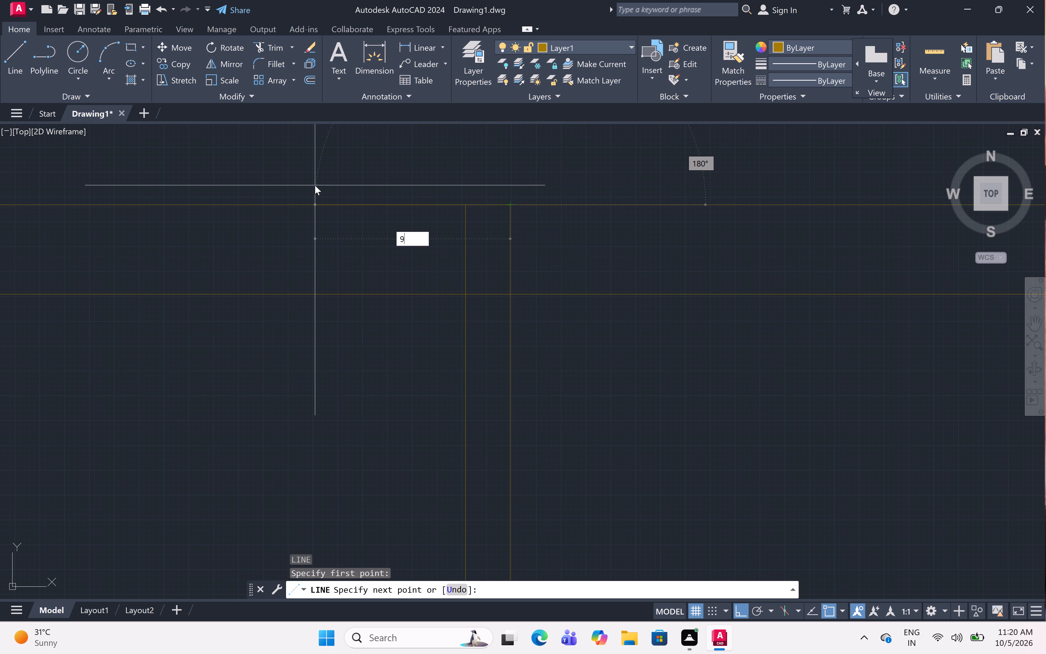
{"action": "type", "text": "\""}
{"action": "key", "text": "space"}
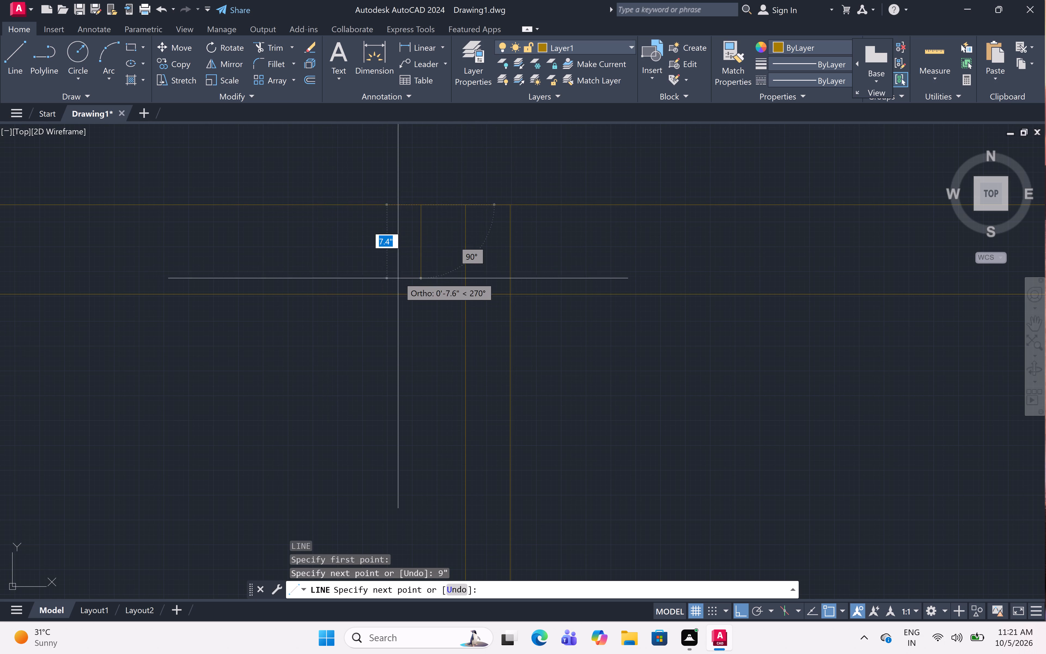
{"action": "left_click", "coordinate": [420, 297]}
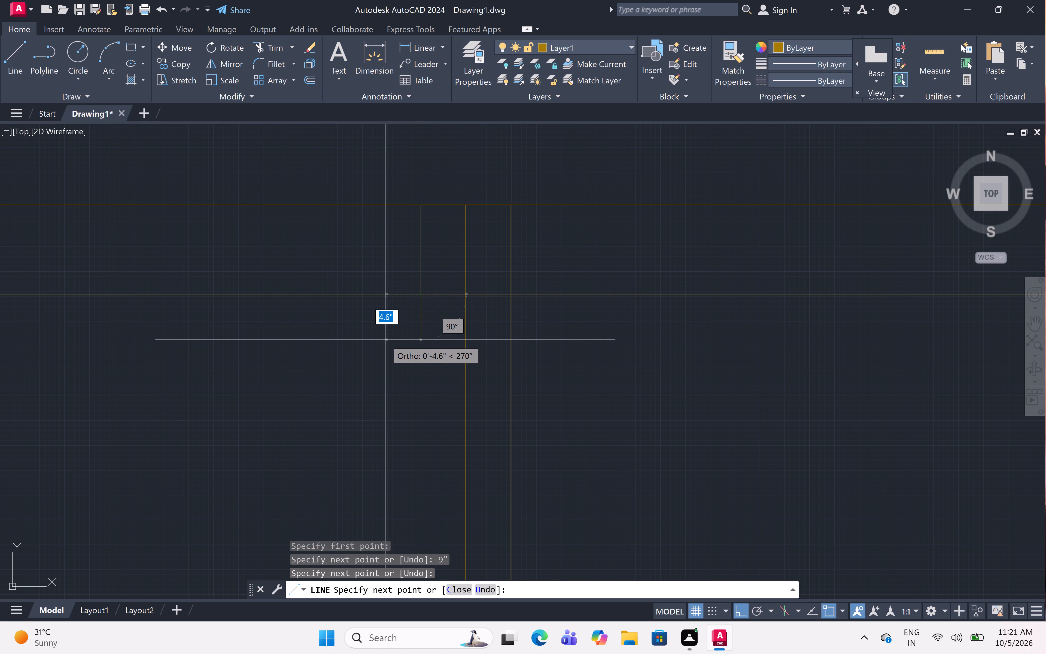
{"action": "key", "text": "Escape"}
Trim the partition's left-hand line where it runs through the new column square in the top outer wall.
{"action": "type", "text": "tr"}
{"action": "key", "text": "space"}
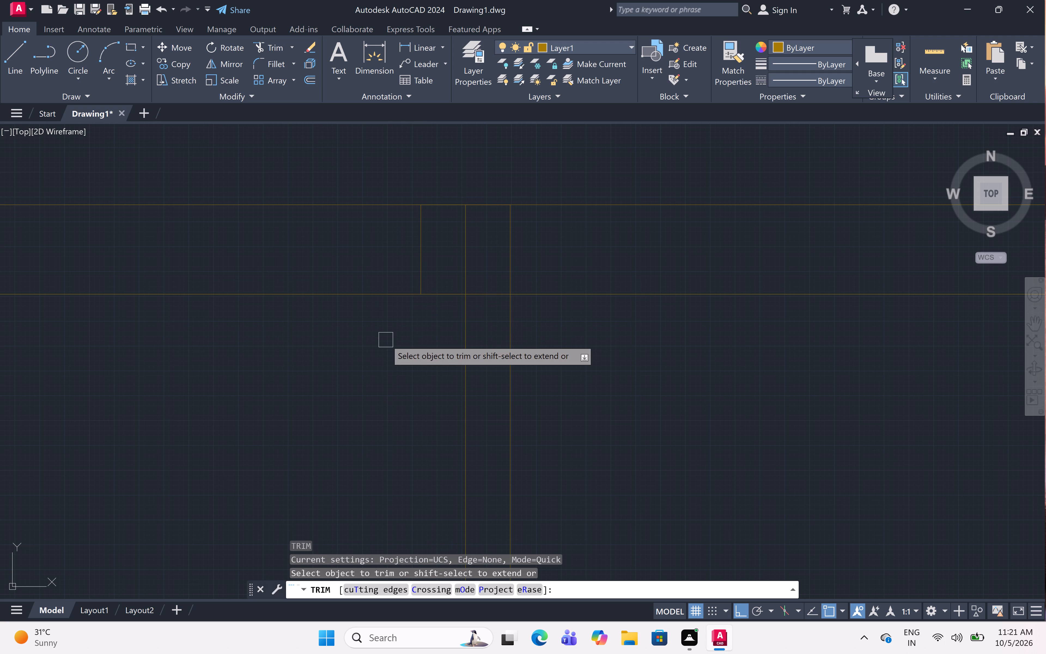
{"action": "left_click", "coordinate": [465, 263]}
{"action": "scroll", "coordinate": [467, 249], "scroll_direction": "up", "scroll_amount": 1}
{"action": "scroll", "coordinate": [467, 249], "scroll_direction": "down", "scroll_amount": 1}
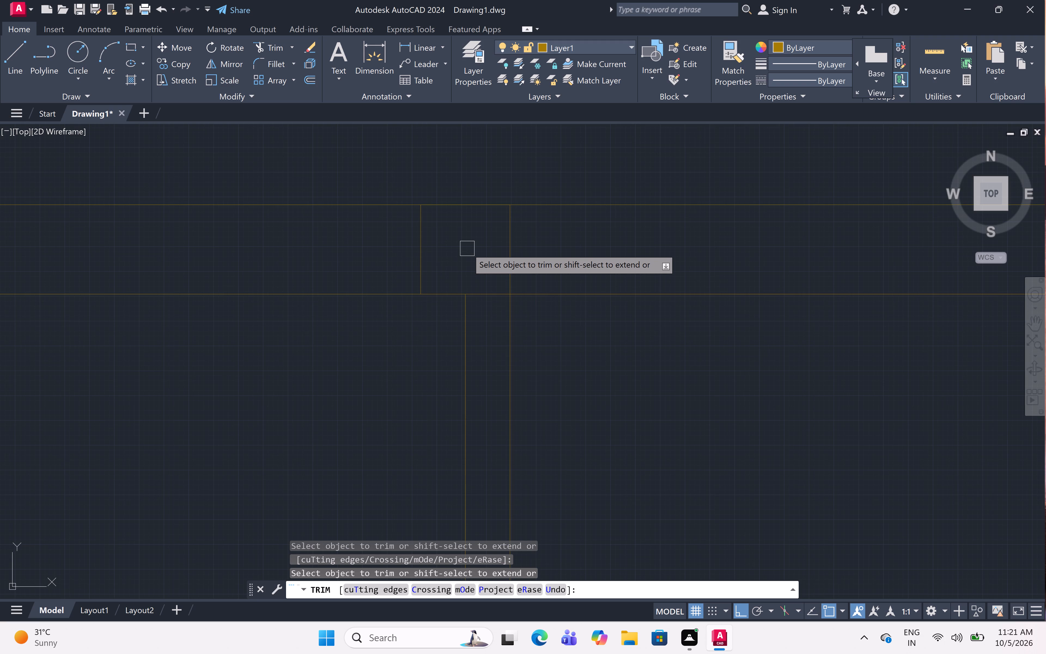
Examine the whole floor plan for the next wall junction that needs a column.
{"action": "scroll", "coordinate": [467, 249], "scroll_direction": "down", "scroll_amount": 1}
{"action": "scroll", "coordinate": [467, 249], "scroll_direction": "up", "scroll_amount": 3}
{"action": "scroll", "coordinate": [467, 249], "scroll_direction": "down", "scroll_amount": 4}
{"action": "scroll", "coordinate": [467, 249], "scroll_direction": "up", "scroll_amount": 2}
{"action": "scroll", "coordinate": [467, 249], "scroll_direction": "down", "scroll_amount": 2}
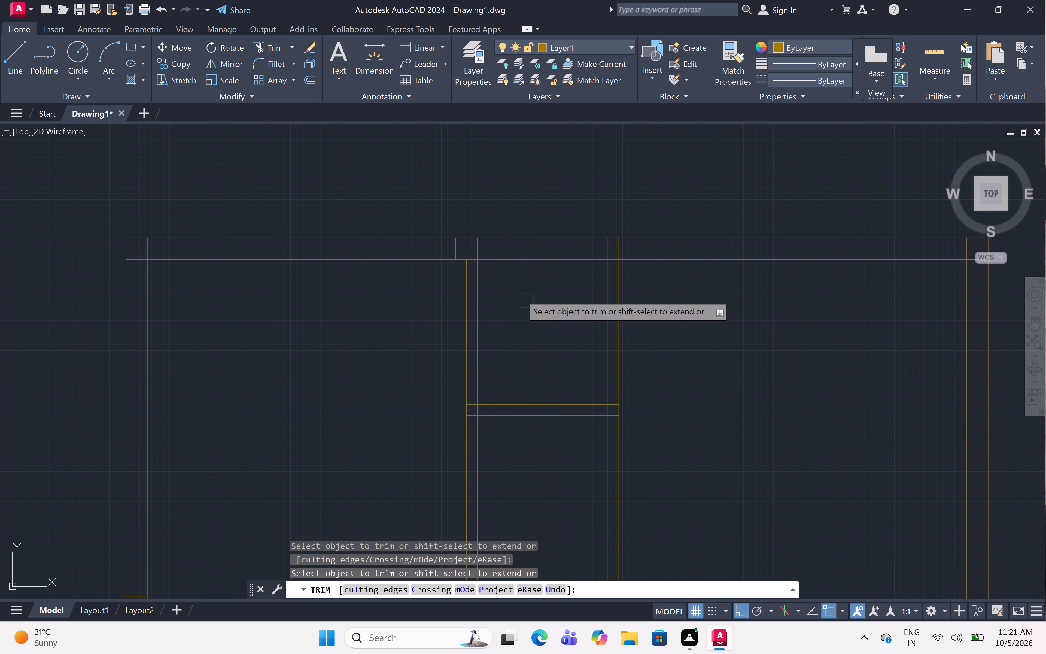
{"action": "scroll", "coordinate": [441, 233], "scroll_direction": "down", "scroll_amount": 4}
{"action": "scroll", "coordinate": [442, 234], "scroll_direction": "up", "scroll_amount": 1}
{"action": "scroll", "coordinate": [443, 237], "scroll_direction": "down", "scroll_amount": 1}
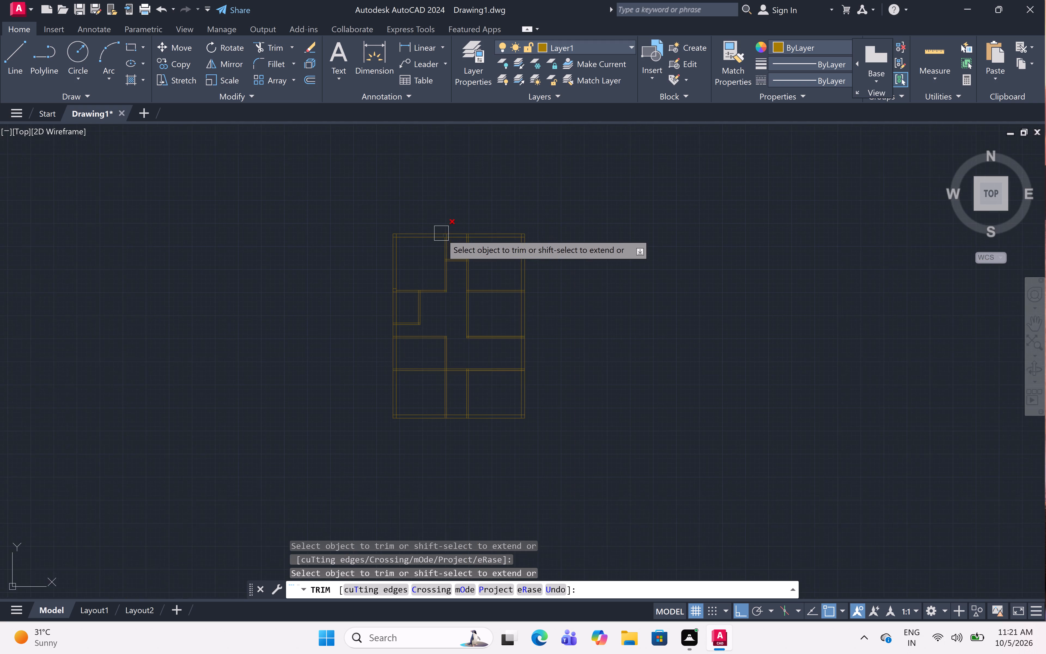
{"action": "scroll", "coordinate": [443, 295], "scroll_direction": "down", "scroll_amount": 1}
{"action": "scroll", "coordinate": [443, 295], "scroll_direction": "up", "scroll_amount": 1}
{"action": "scroll", "coordinate": [443, 295], "scroll_direction": "down", "scroll_amount": 1}
{"action": "scroll", "coordinate": [443, 295], "scroll_direction": "up", "scroll_amount": 6}
{"action": "scroll", "coordinate": [443, 295], "scroll_direction": "down", "scroll_amount": 4}
{"action": "scroll", "coordinate": [443, 295], "scroll_direction": "up", "scroll_amount": 5}
{"action": "scroll", "coordinate": [443, 295], "scroll_direction": "down", "scroll_amount": 1}
{"action": "scroll", "coordinate": [440, 274], "scroll_direction": "up", "scroll_amount": 2}
{"action": "scroll", "coordinate": [440, 274], "scroll_direction": "down", "scroll_amount": 1}
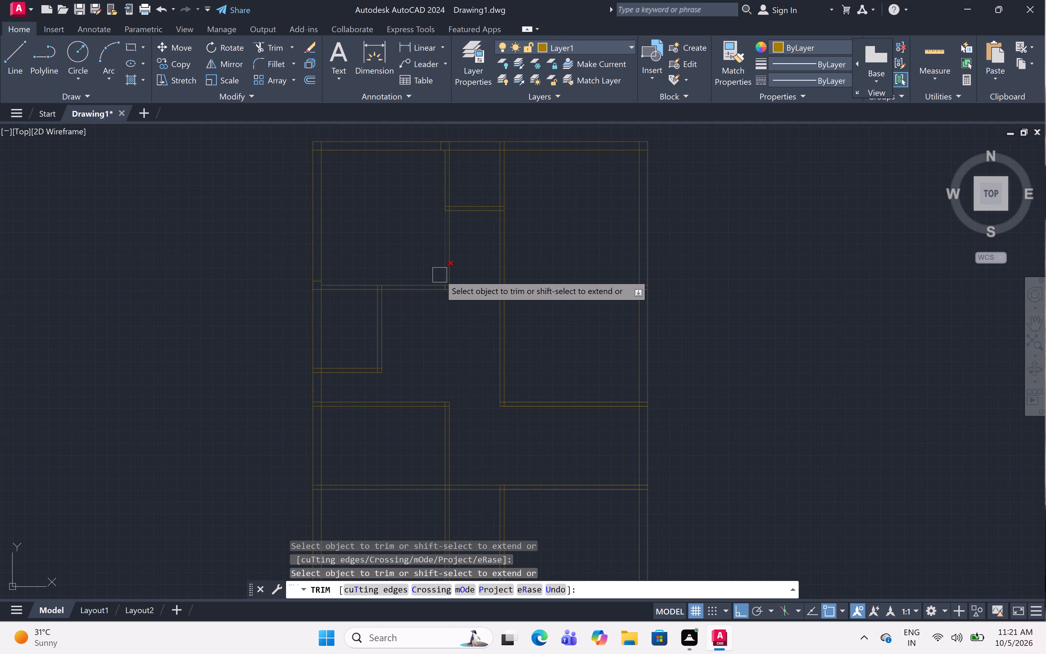
Outline a 9" by 9" column at the top-left room's bottom-right partition corner, starting from the corner's outer point.
{"action": "scroll", "coordinate": [441, 284], "scroll_direction": "up", "scroll_amount": 1}
{"action": "scroll", "coordinate": [441, 284], "scroll_direction": "down", "scroll_amount": 1}
{"action": "scroll", "coordinate": [441, 284], "scroll_direction": "up", "scroll_amount": 7}
{"action": "scroll", "coordinate": [428, 262], "scroll_direction": "up", "scroll_amount": 2}
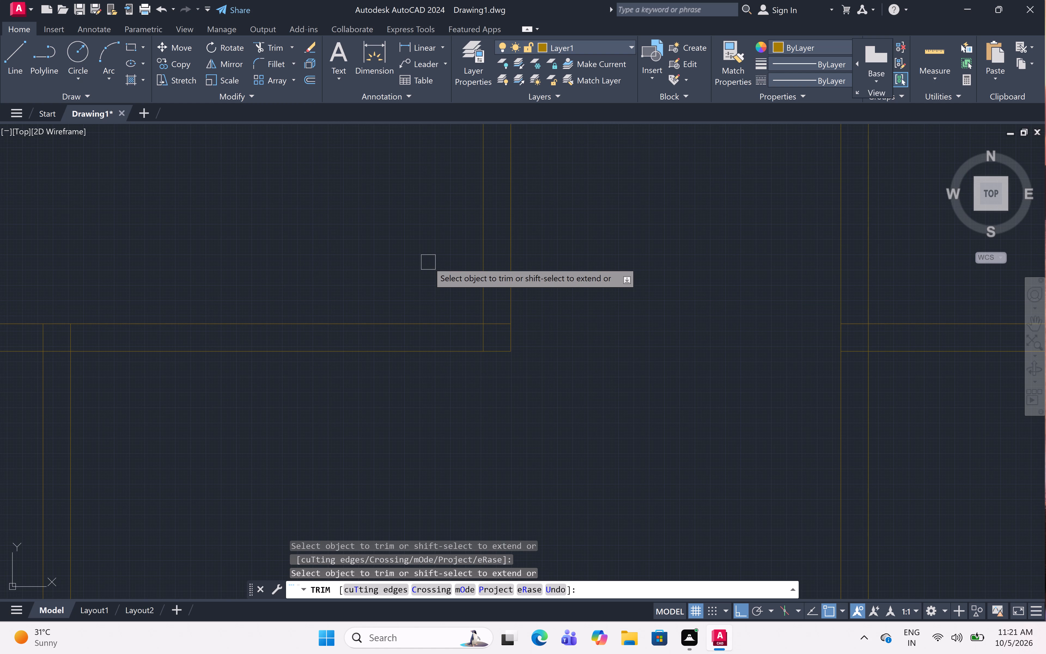
{"action": "scroll", "coordinate": [428, 262], "scroll_direction": "up", "scroll_amount": 1}
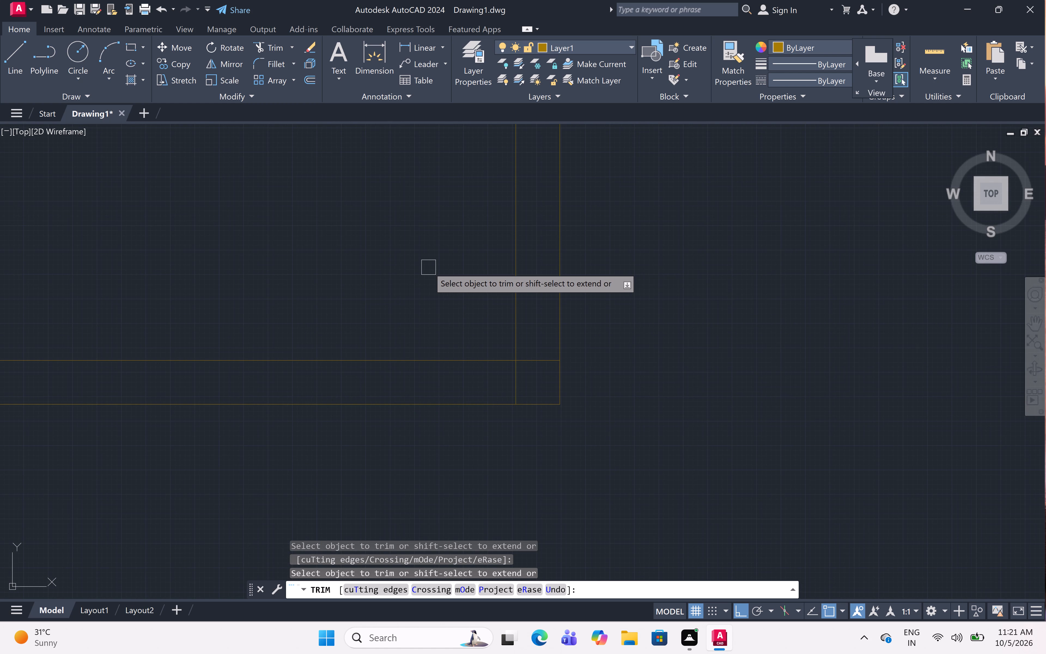
{"action": "key", "text": "Escape"}
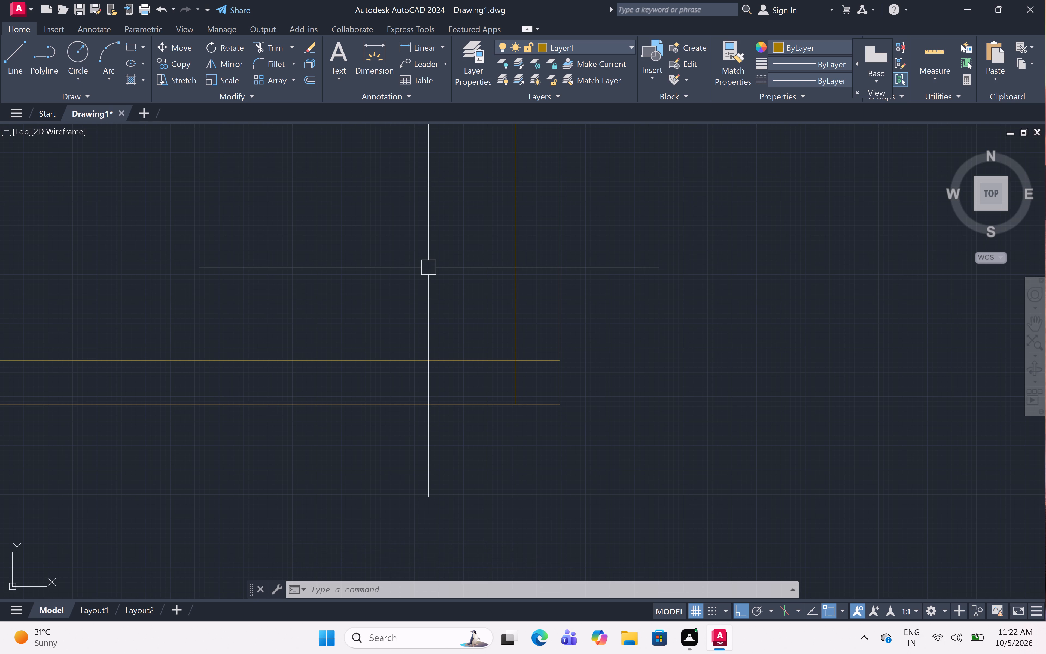
{"action": "type", "text": "l"}
{"action": "key", "text": "space"}
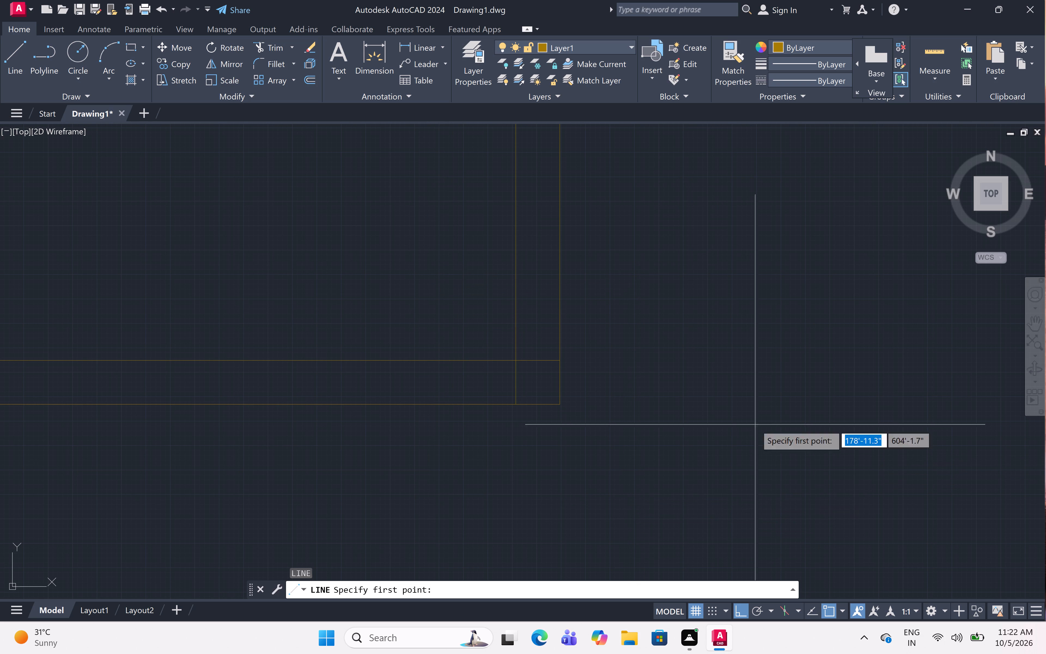
{"action": "left_click", "coordinate": [559, 404]}
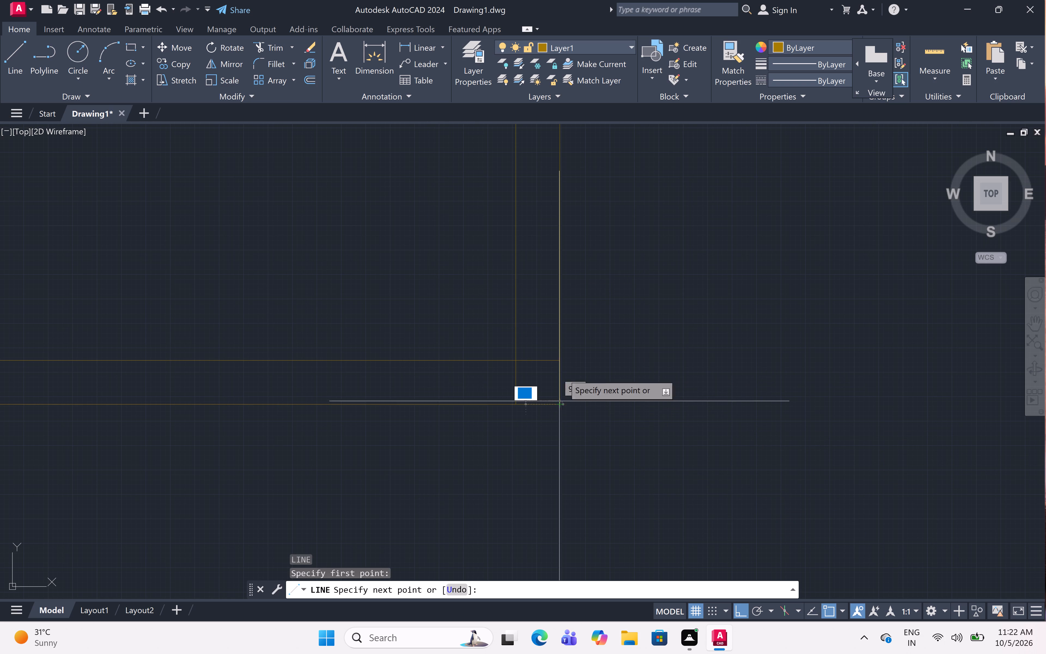
{"action": "type", "text": "9\""}
{"action": "key", "text": "space"}
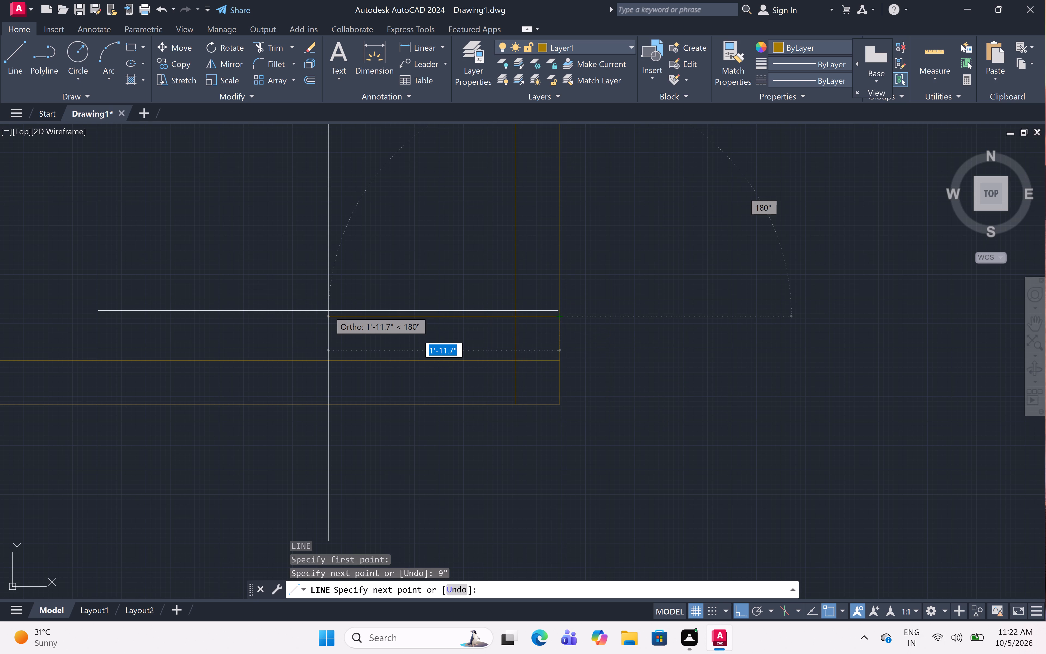
{"action": "key", "text": "9"}
{"action": "key", "text": "shift+quotedbl"}
{"action": "key", "text": "space"}
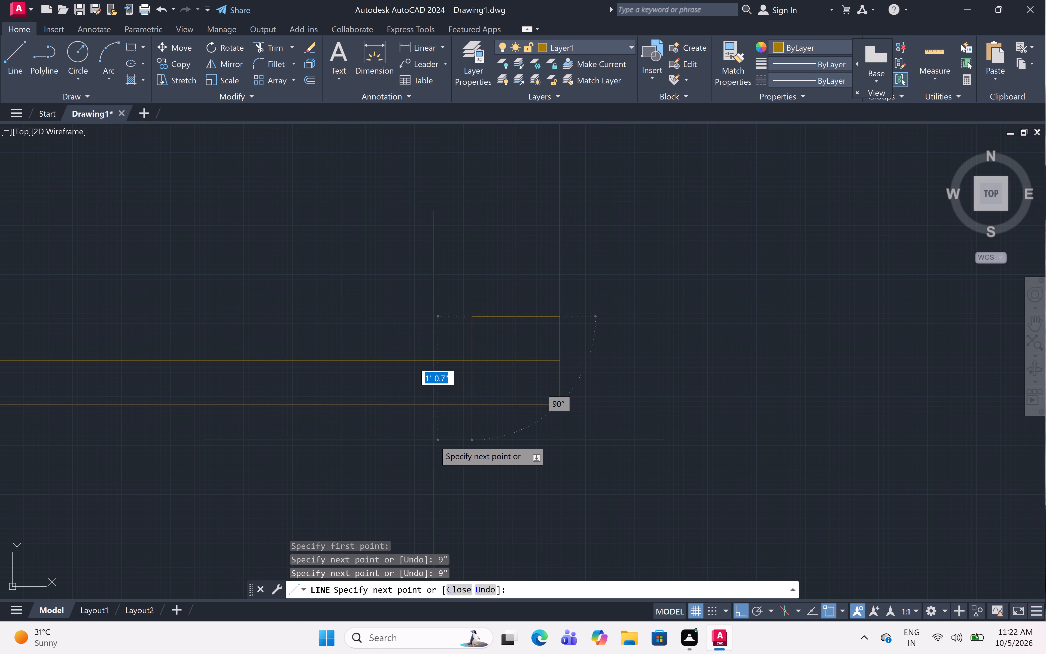
{"action": "left_click", "coordinate": [471, 405]}
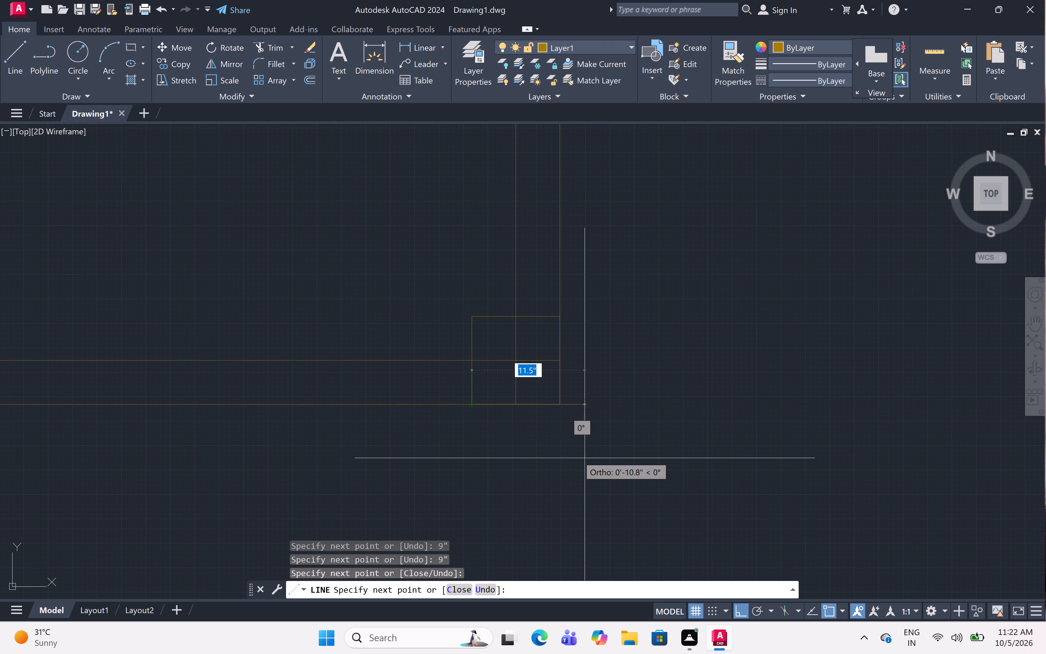
{"action": "key", "text": "Escape"}
Trim the partition lines running through the new column square at the top-left room's bottom-right corner.
{"action": "type", "text": "tr"}
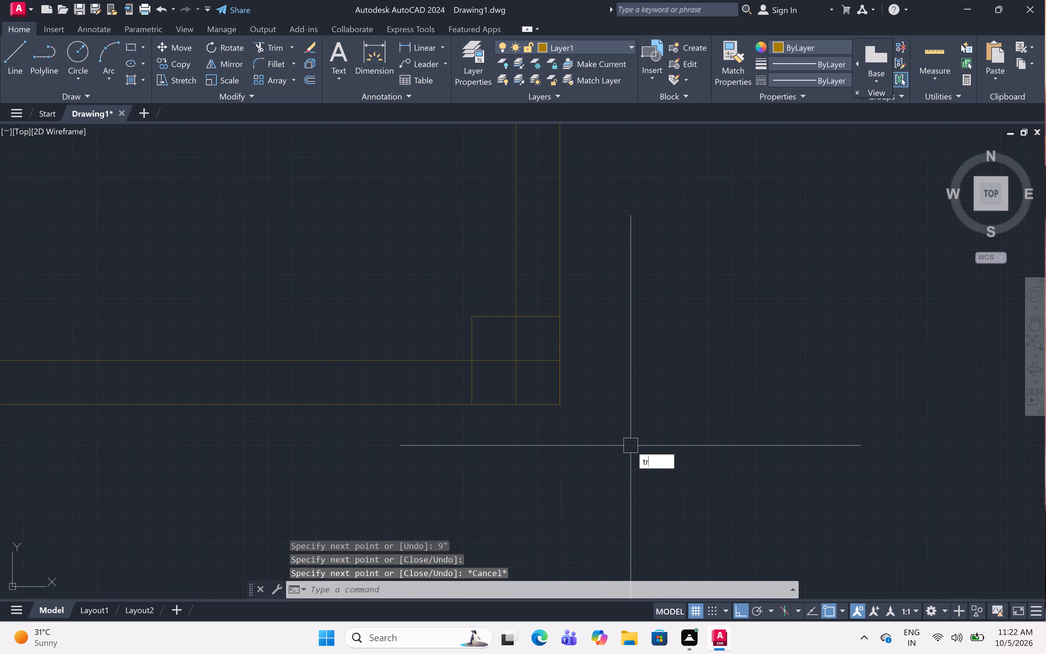
{"action": "key", "text": "space"}
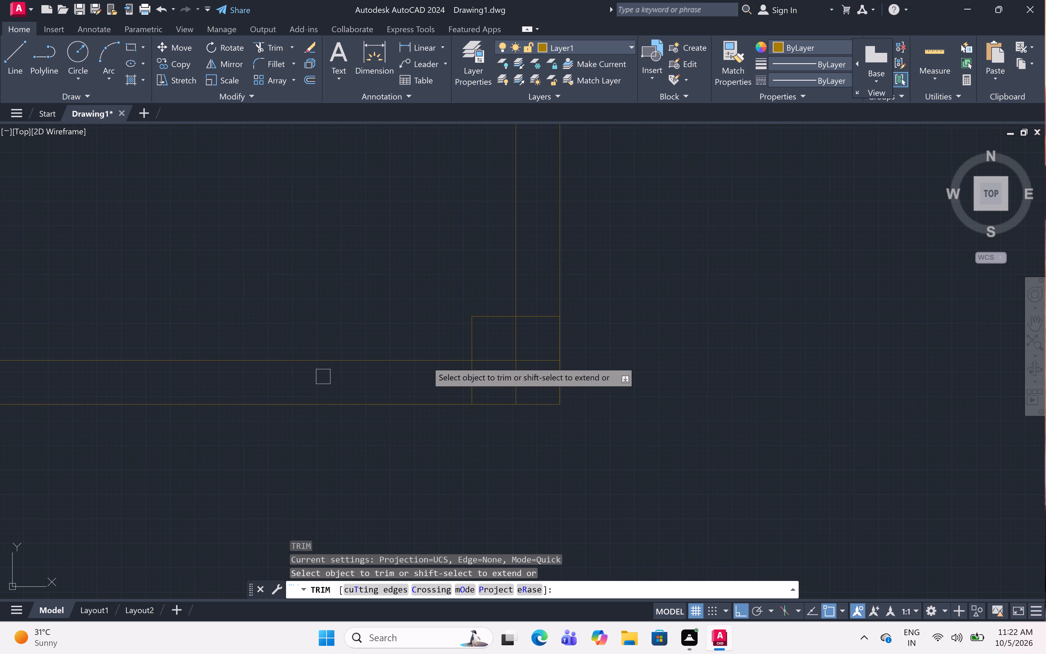
{"action": "left_click", "coordinate": [519, 361]}
{"action": "left_click", "coordinate": [516, 355]}
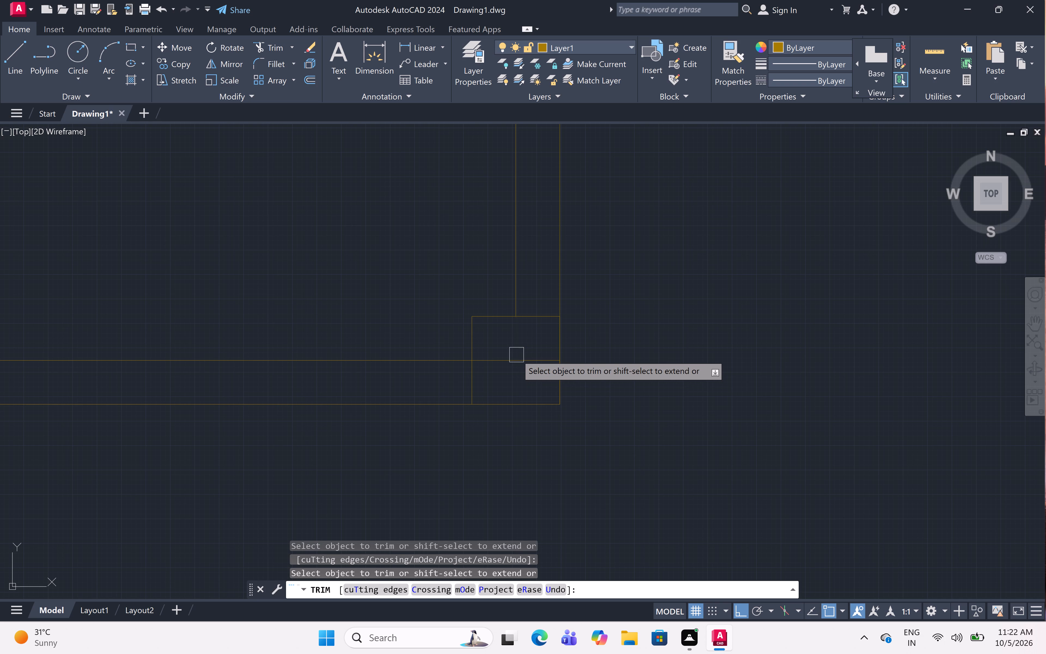
{"action": "left_click", "coordinate": [513, 362]}
{"action": "scroll", "coordinate": [527, 370], "scroll_direction": "down", "scroll_amount": 8}
{"action": "scroll", "coordinate": [527, 370], "scroll_direction": "up", "scroll_amount": 1}
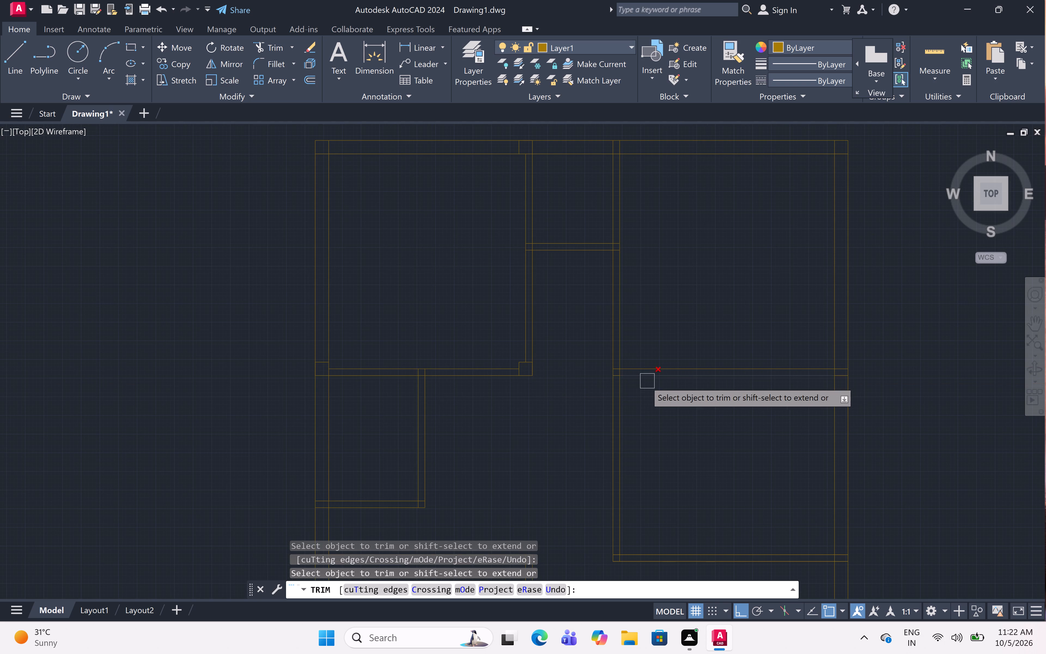
{"action": "key", "text": "Escape"}
Examine the whole floor plan for the next wall junction that needs a column, down to the left outer wall.
{"action": "scroll", "coordinate": [538, 380], "scroll_direction": "down", "scroll_amount": 1}
{"action": "scroll", "coordinate": [538, 380], "scroll_direction": "up", "scroll_amount": 2}
{"action": "scroll", "coordinate": [538, 380], "scroll_direction": "down", "scroll_amount": 2}
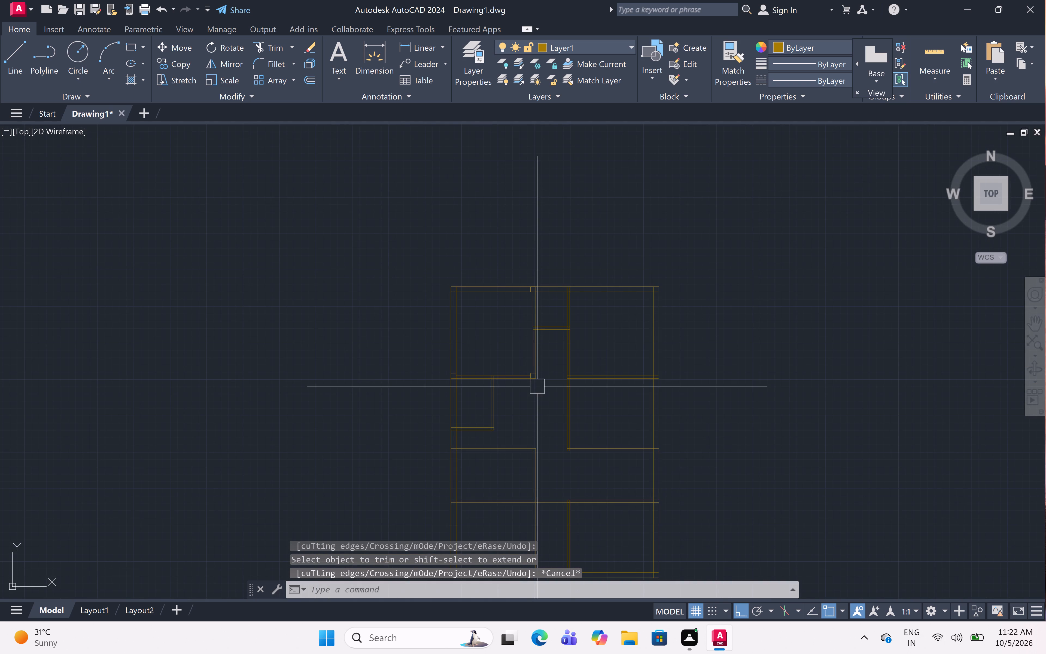
{"action": "scroll", "coordinate": [529, 417], "scroll_direction": "down", "scroll_amount": 1}
{"action": "scroll", "coordinate": [529, 417], "scroll_direction": "up", "scroll_amount": 4}
{"action": "scroll", "coordinate": [529, 417], "scroll_direction": "down", "scroll_amount": 1}
{"action": "scroll", "coordinate": [456, 466], "scroll_direction": "up", "scroll_amount": 2}
{"action": "scroll", "coordinate": [456, 466], "scroll_direction": "down", "scroll_amount": 1}
{"action": "scroll", "coordinate": [456, 466], "scroll_direction": "up", "scroll_amount": 1}
{"action": "scroll", "coordinate": [456, 466], "scroll_direction": "down", "scroll_amount": 3}
{"action": "scroll", "coordinate": [456, 466], "scroll_direction": "up", "scroll_amount": 1}
{"action": "scroll", "coordinate": [456, 466], "scroll_direction": "down", "scroll_amount": 3}
{"action": "scroll", "coordinate": [456, 466], "scroll_direction": "up", "scroll_amount": 2}
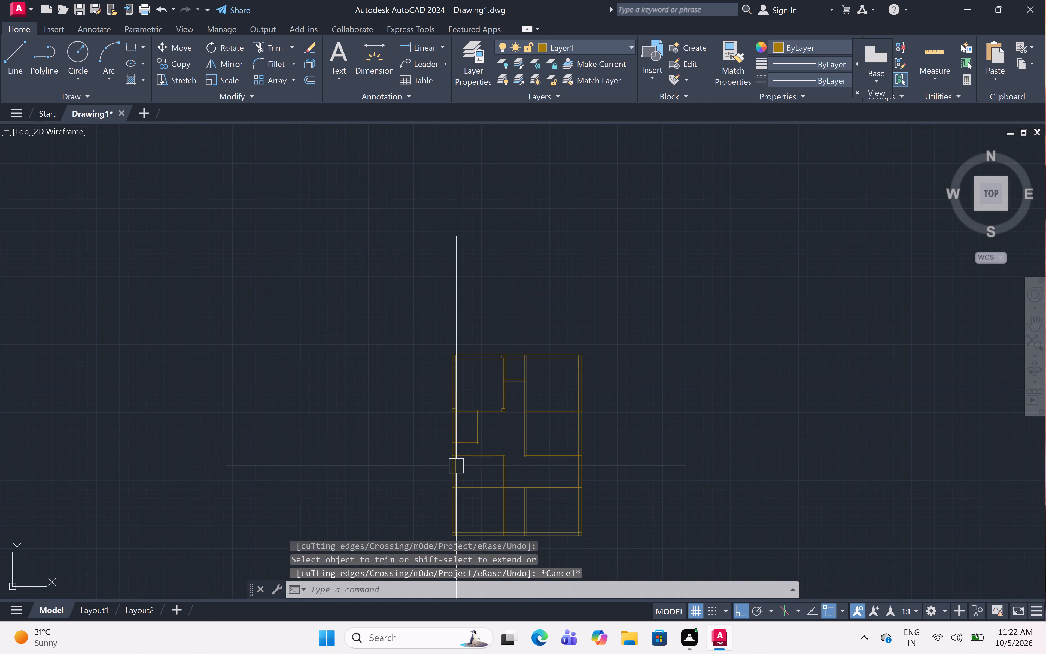
{"action": "scroll", "coordinate": [461, 466], "scroll_direction": "up", "scroll_amount": 5}
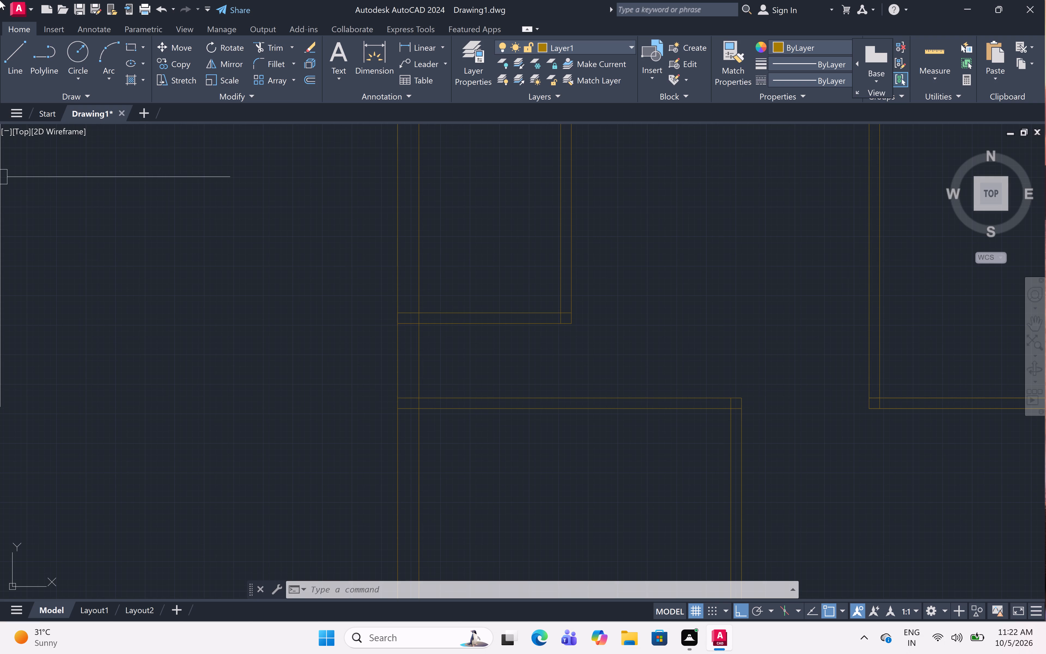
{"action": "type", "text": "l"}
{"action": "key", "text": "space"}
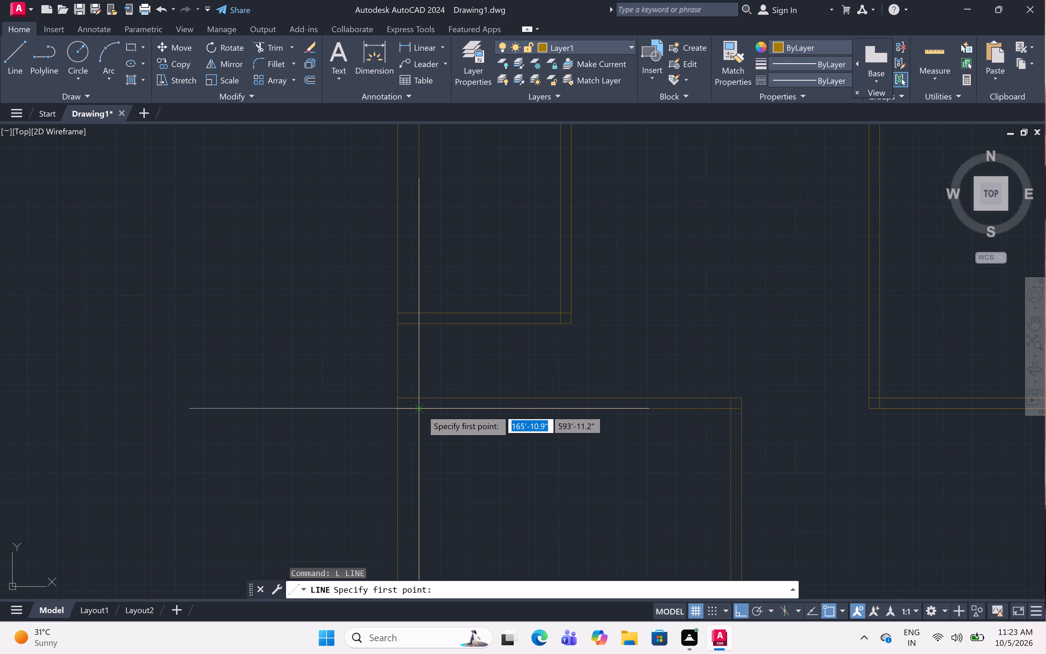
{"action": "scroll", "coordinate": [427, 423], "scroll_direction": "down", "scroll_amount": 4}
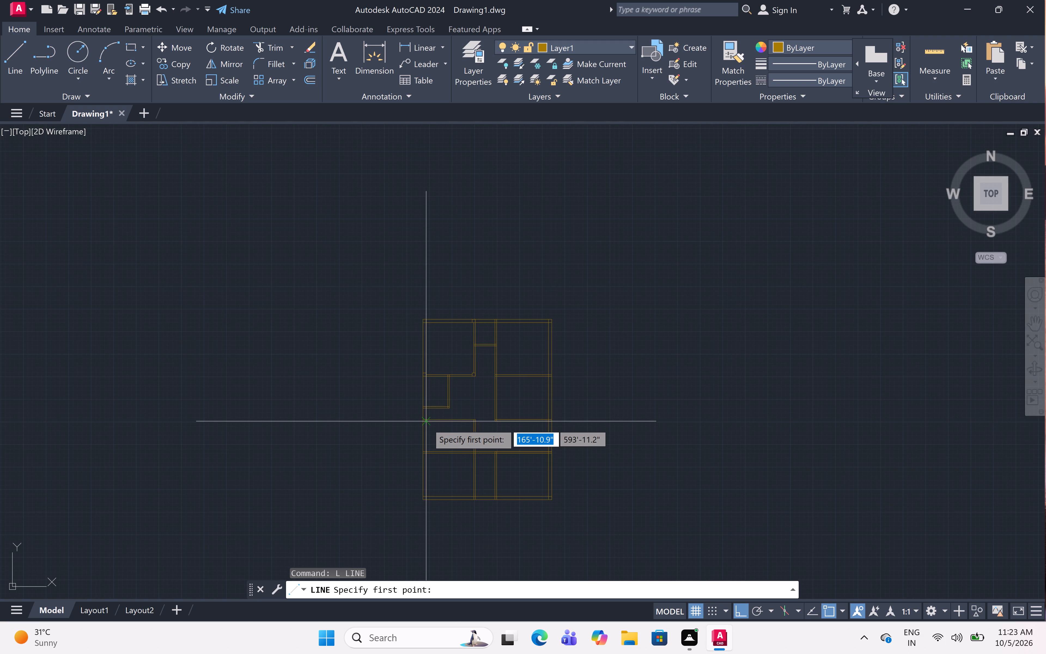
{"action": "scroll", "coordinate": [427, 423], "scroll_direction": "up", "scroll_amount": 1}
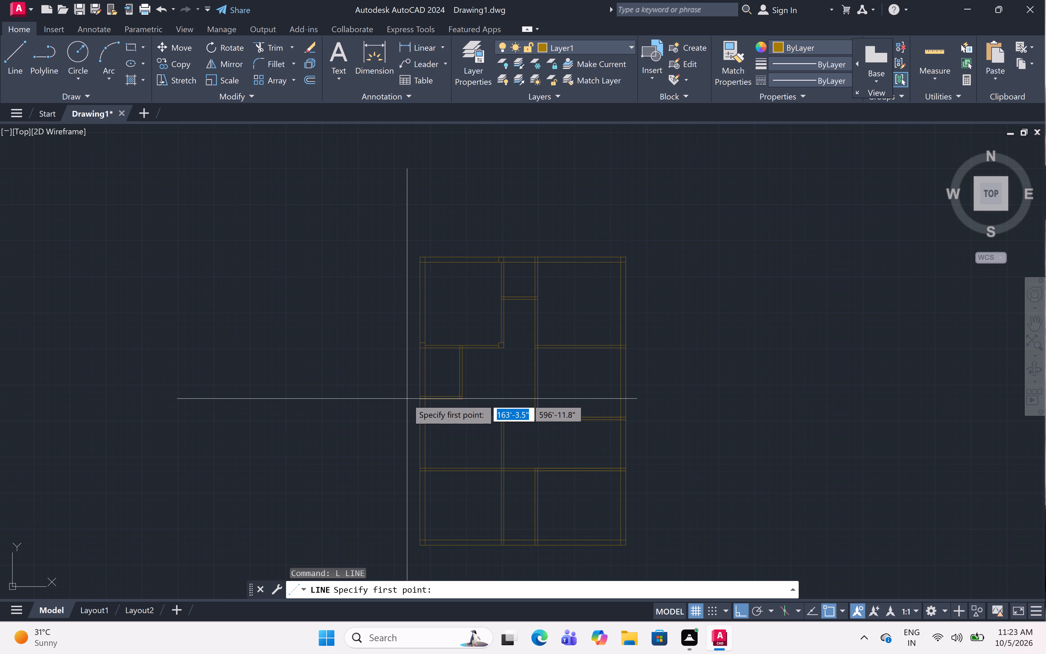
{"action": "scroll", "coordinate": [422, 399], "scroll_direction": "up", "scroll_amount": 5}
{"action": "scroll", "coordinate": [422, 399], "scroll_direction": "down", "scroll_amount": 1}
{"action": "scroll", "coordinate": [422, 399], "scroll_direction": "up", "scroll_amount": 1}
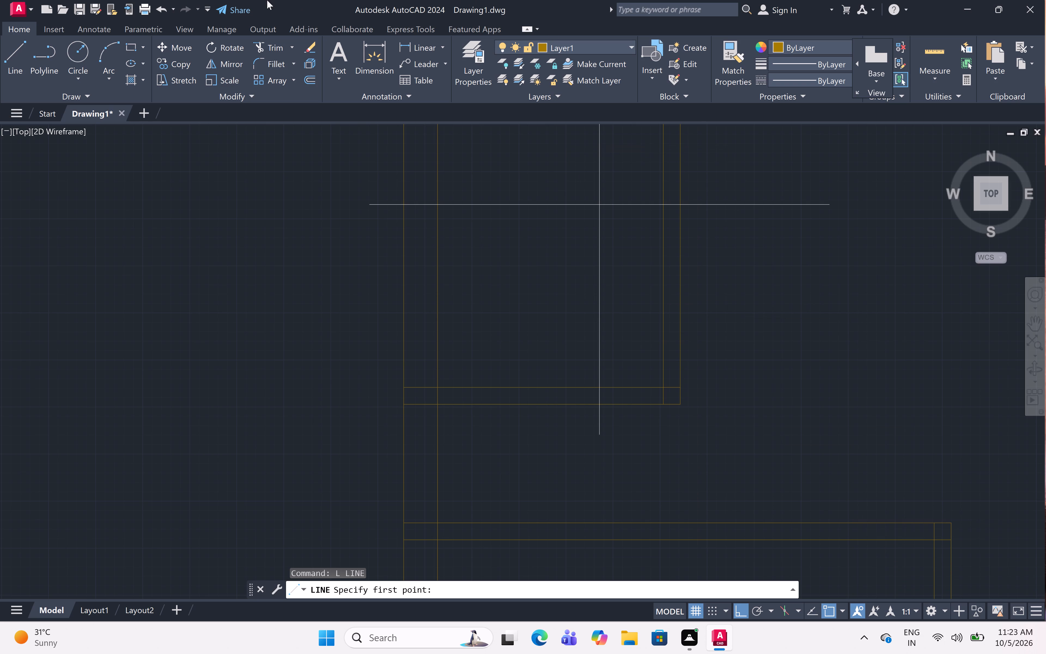
Create a new layer and set its colour to index 200.
{"action": "left_click", "coordinate": [476, 52]}
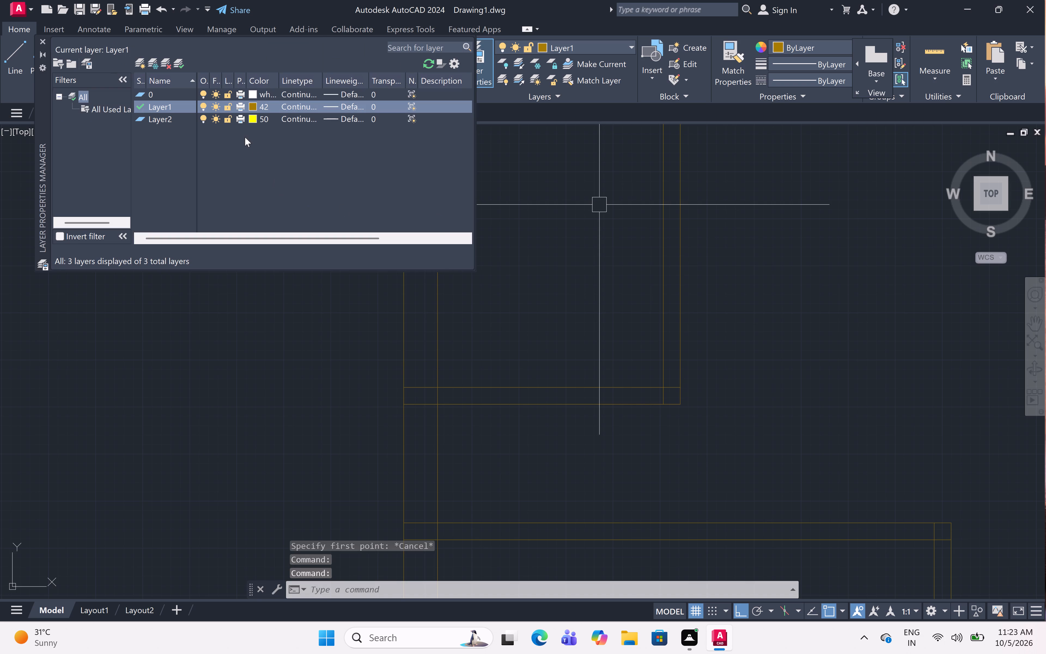
{"action": "right_click", "coordinate": [245, 137]}
{"action": "left_click", "coordinate": [285, 193]}
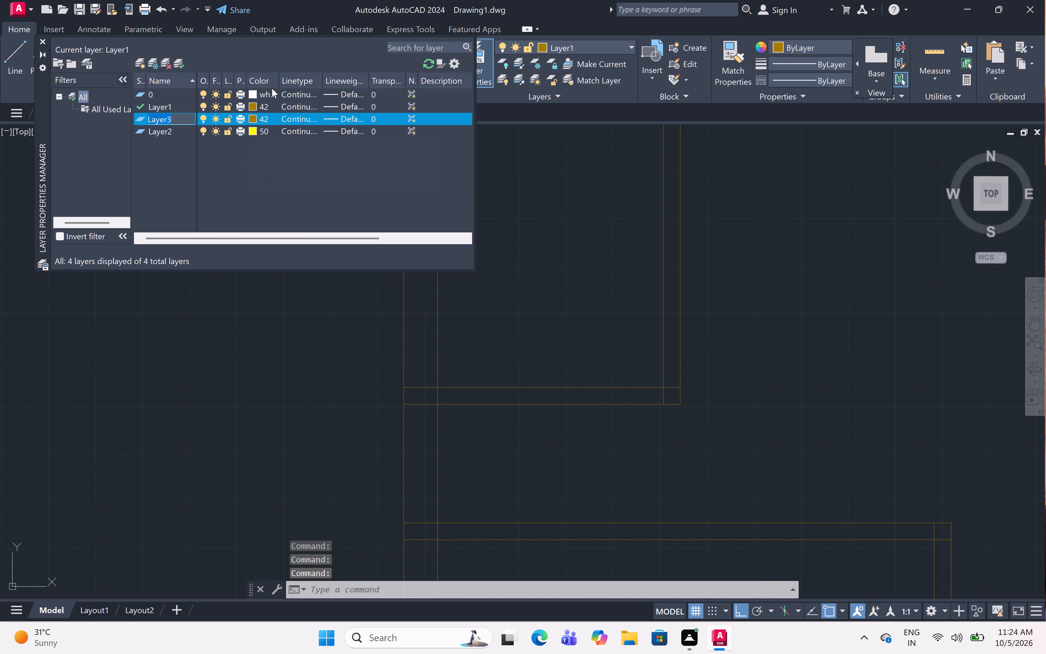
{"action": "left_click", "coordinate": [252, 114]}
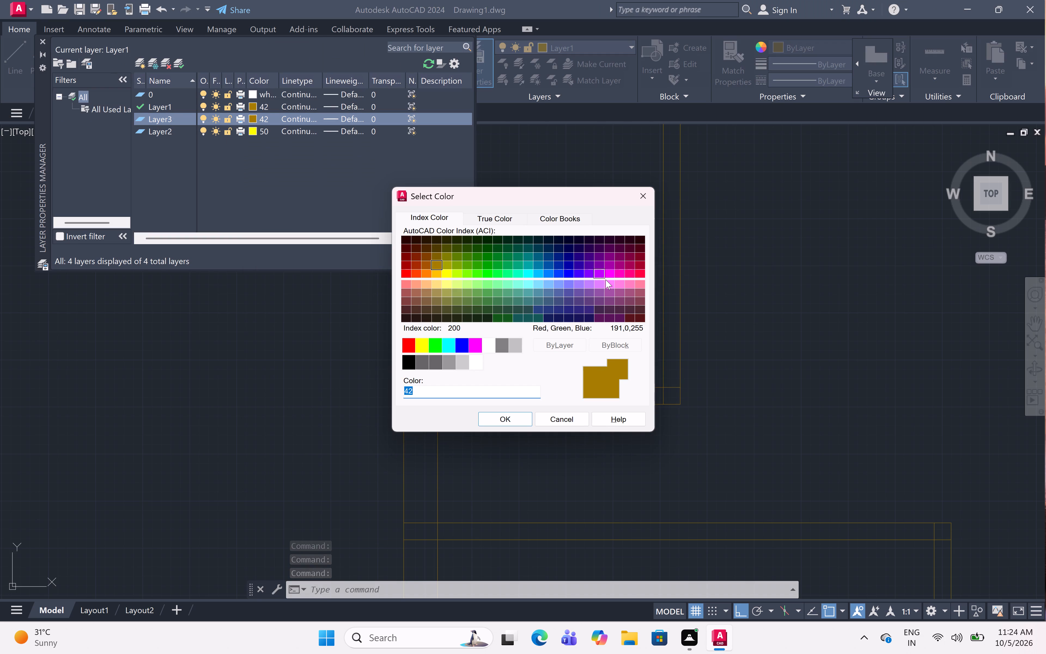
{"action": "left_click", "coordinate": [600, 274]}
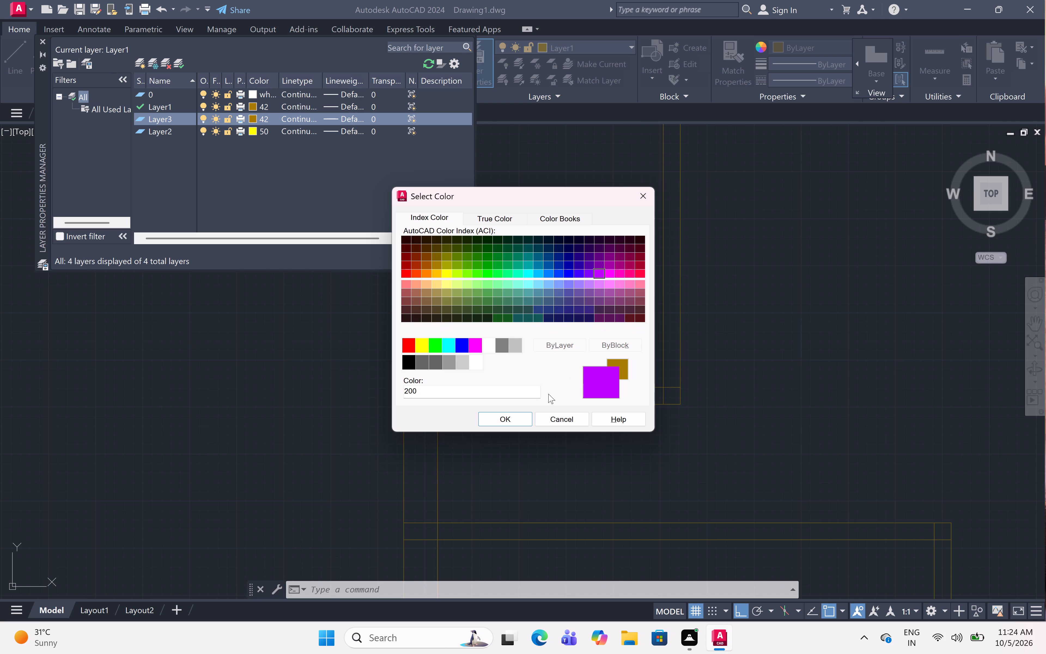
{"action": "left_click", "coordinate": [521, 419]}
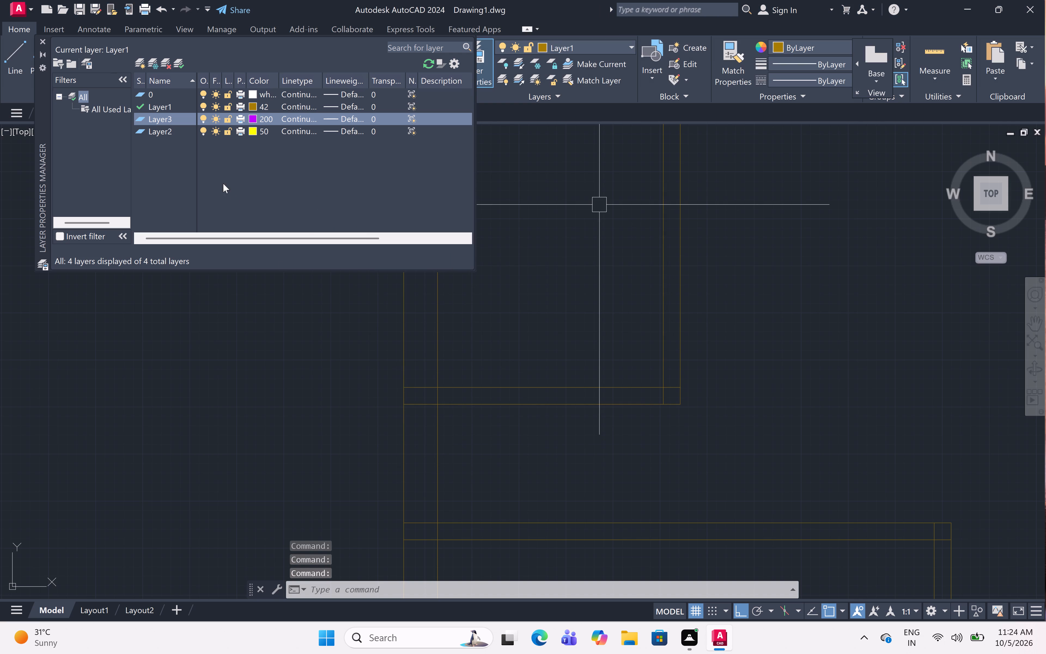
{"action": "left_click", "coordinate": [40, 40]}
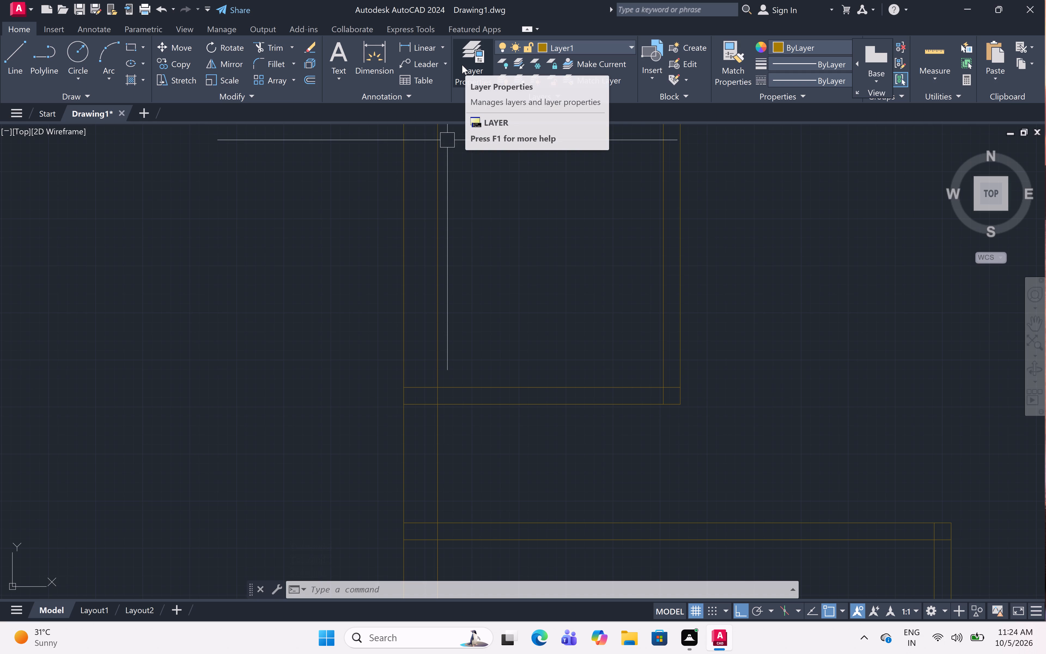
Create another new layer and set its colour to index 140.
{"action": "left_click", "coordinate": [462, 65]}
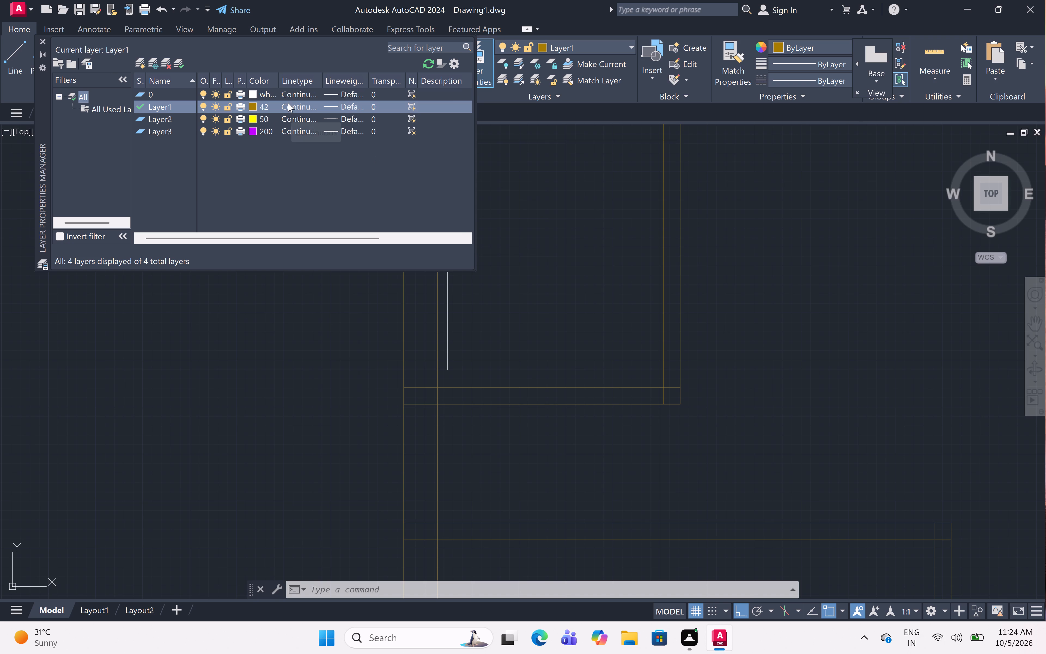
{"action": "right_click", "coordinate": [266, 146]}
{"action": "left_click", "coordinate": [329, 204]}
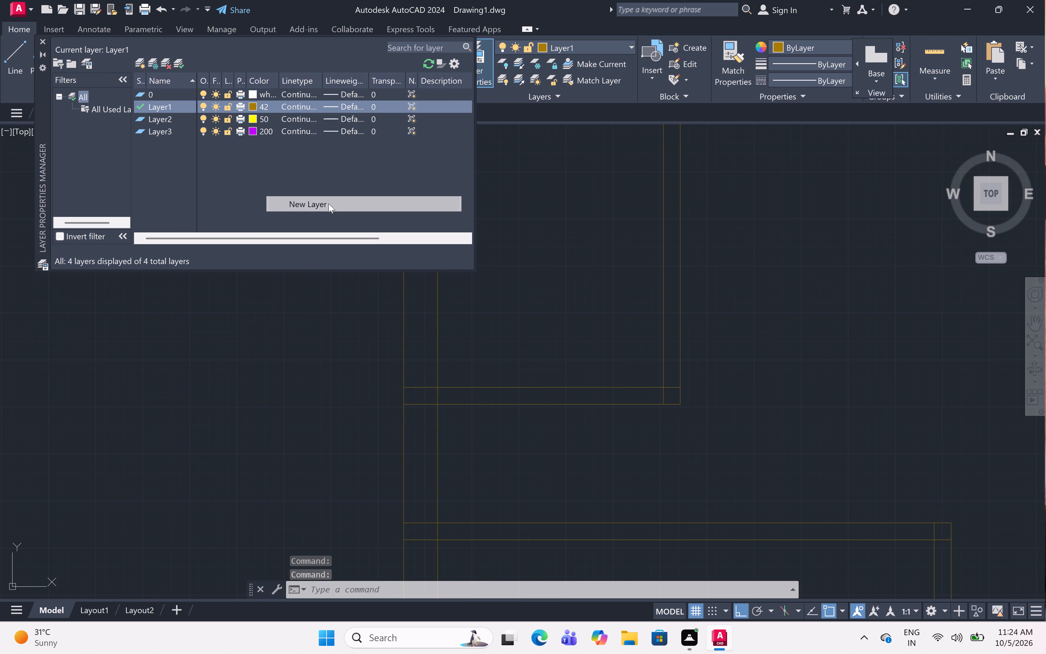
{"action": "left_click", "coordinate": [254, 117]}
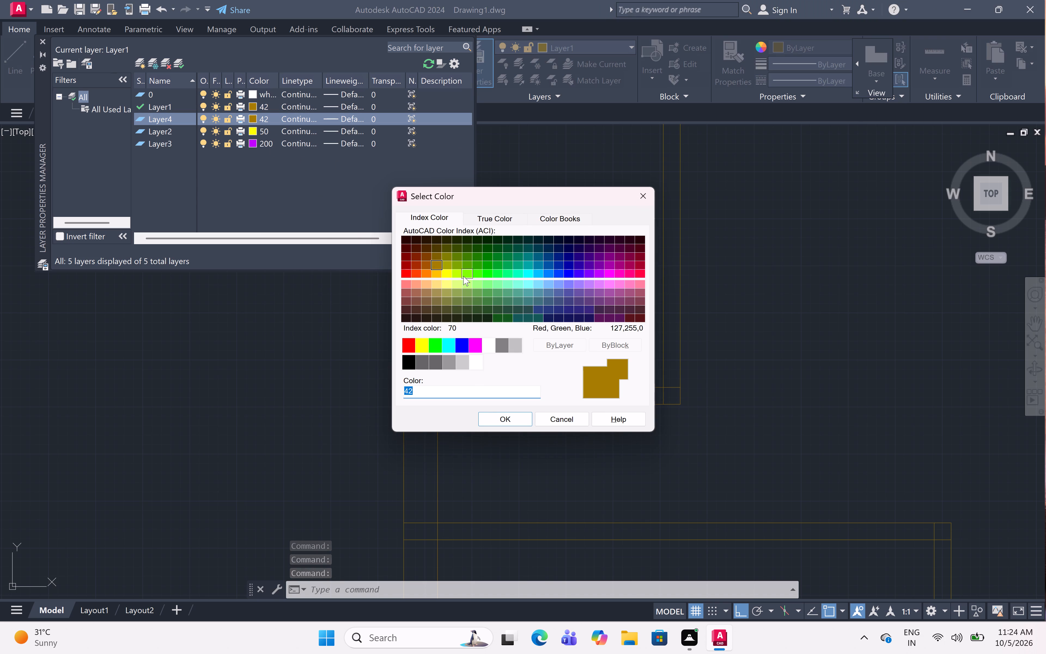
{"action": "left_click", "coordinate": [537, 275]}
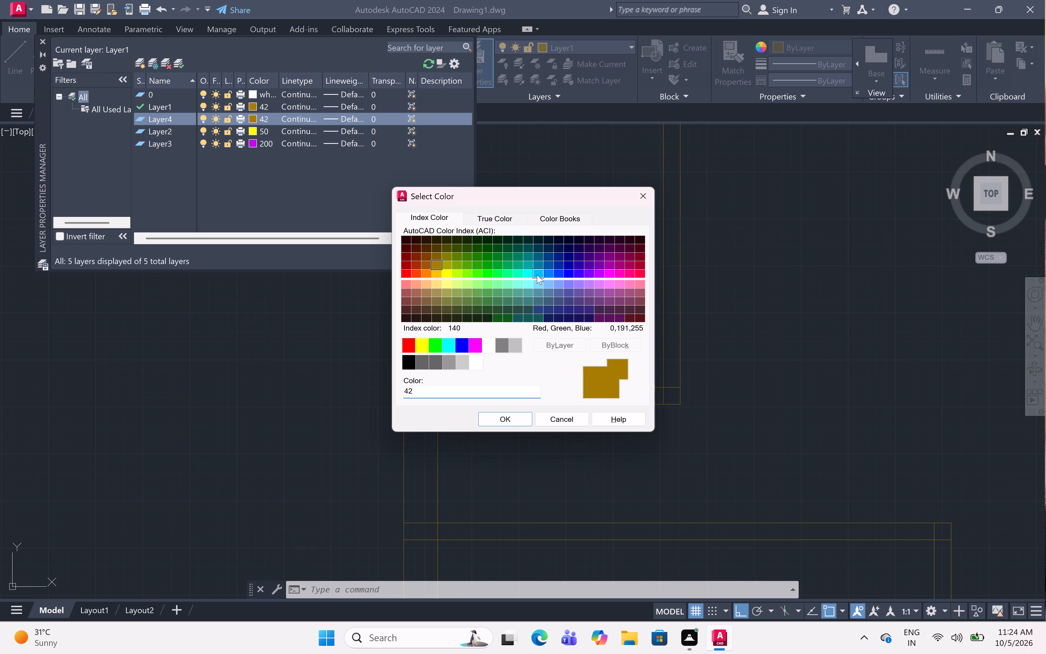
{"action": "left_click_drag", "start_coordinate": [525, 420], "coordinate": [522, 418]}
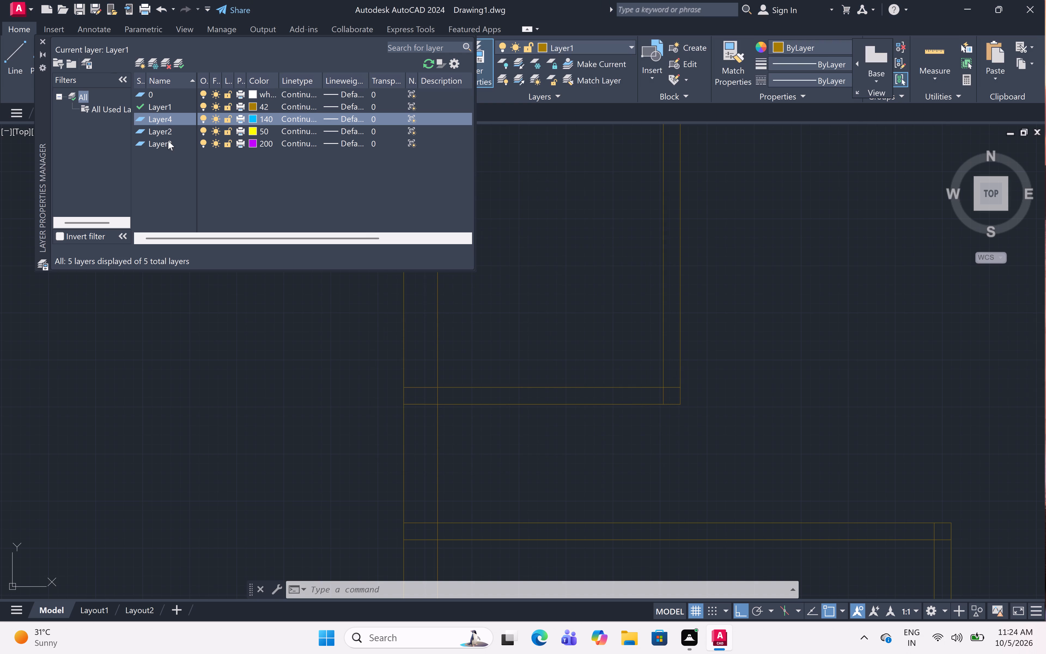
Add one more layer and set its colour to index 190.
{"action": "right_click", "coordinate": [254, 155]}
{"action": "left_click", "coordinate": [308, 207]}
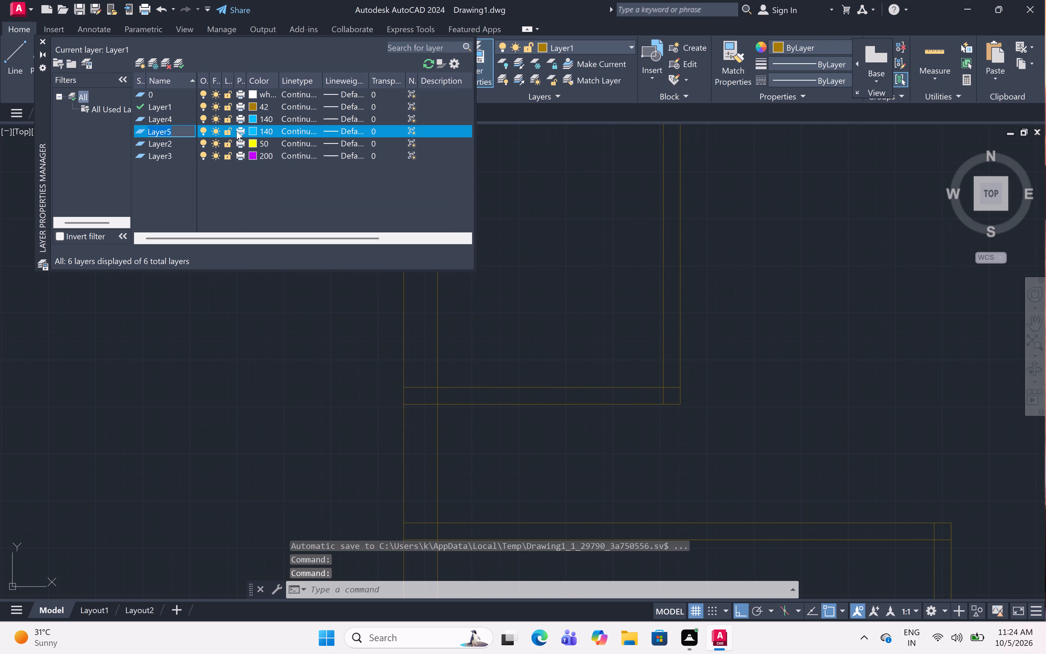
{"action": "left_click", "coordinate": [252, 129]}
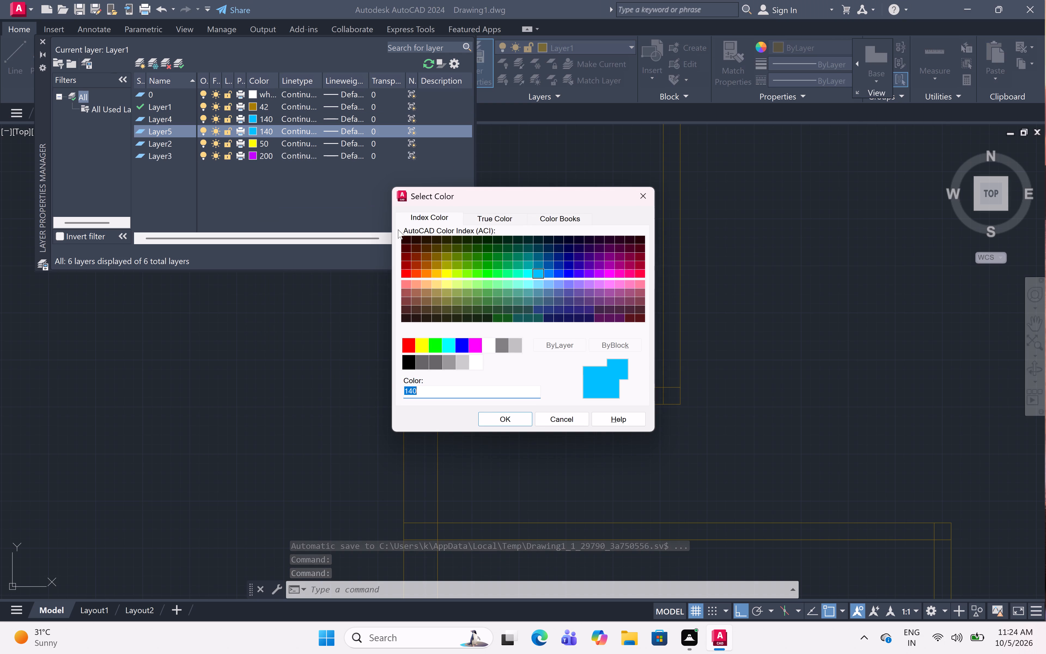
{"action": "left_click", "coordinate": [591, 271]}
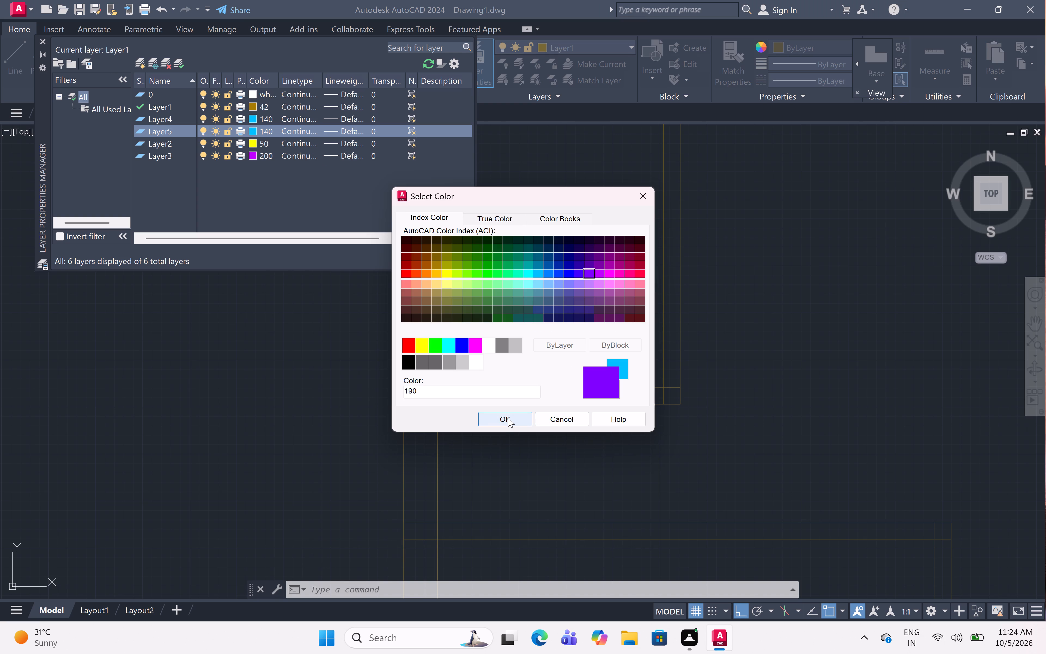
{"action": "left_click", "coordinate": [508, 418]}
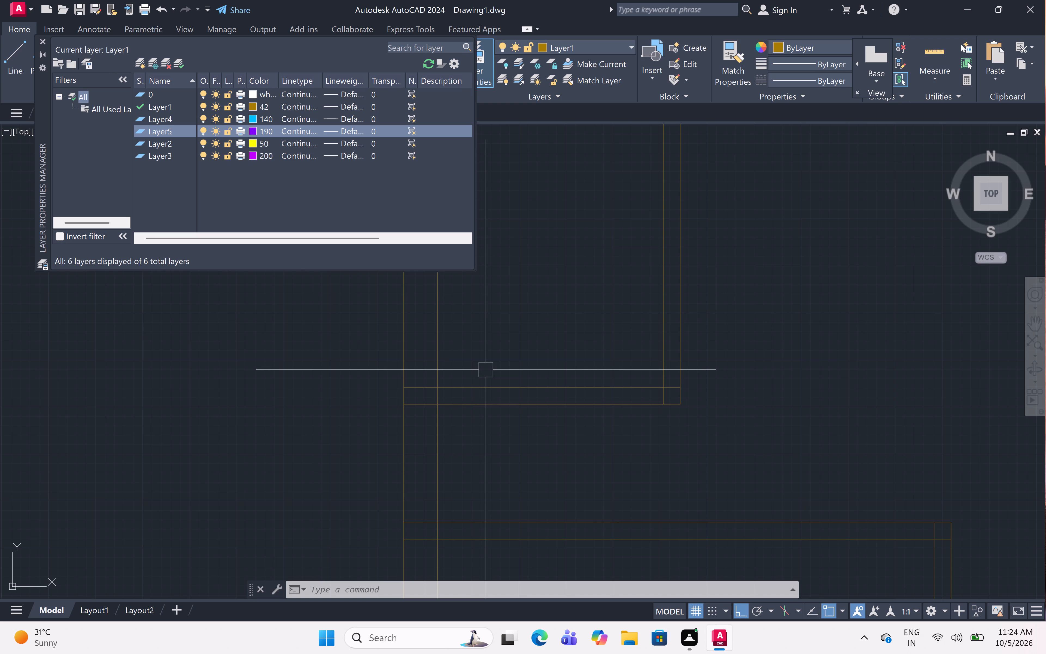
{"action": "left_click", "coordinate": [43, 38]}
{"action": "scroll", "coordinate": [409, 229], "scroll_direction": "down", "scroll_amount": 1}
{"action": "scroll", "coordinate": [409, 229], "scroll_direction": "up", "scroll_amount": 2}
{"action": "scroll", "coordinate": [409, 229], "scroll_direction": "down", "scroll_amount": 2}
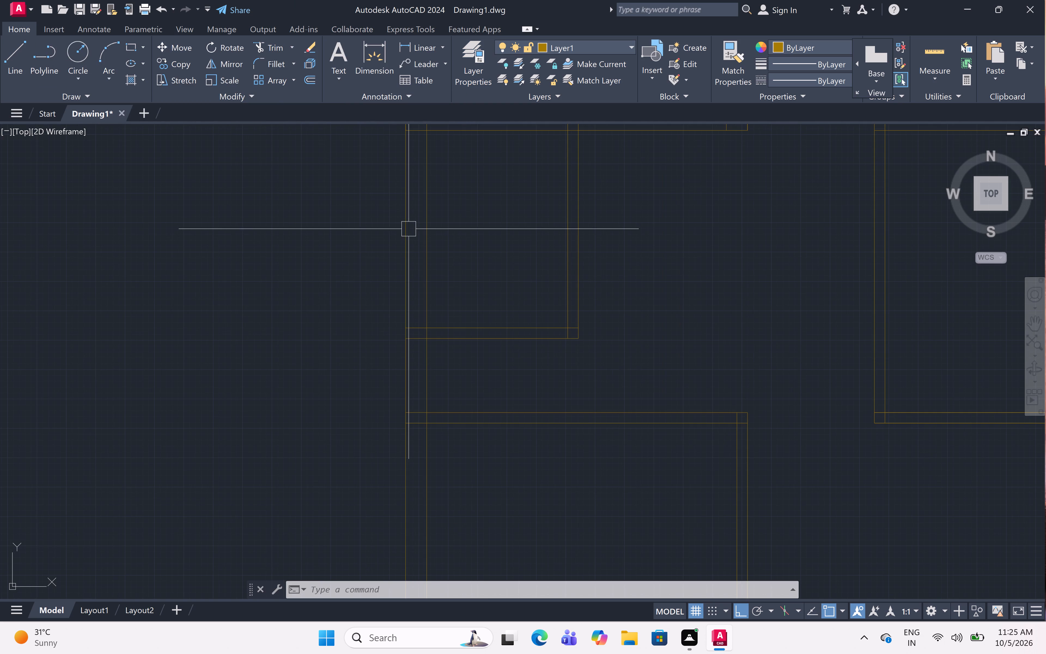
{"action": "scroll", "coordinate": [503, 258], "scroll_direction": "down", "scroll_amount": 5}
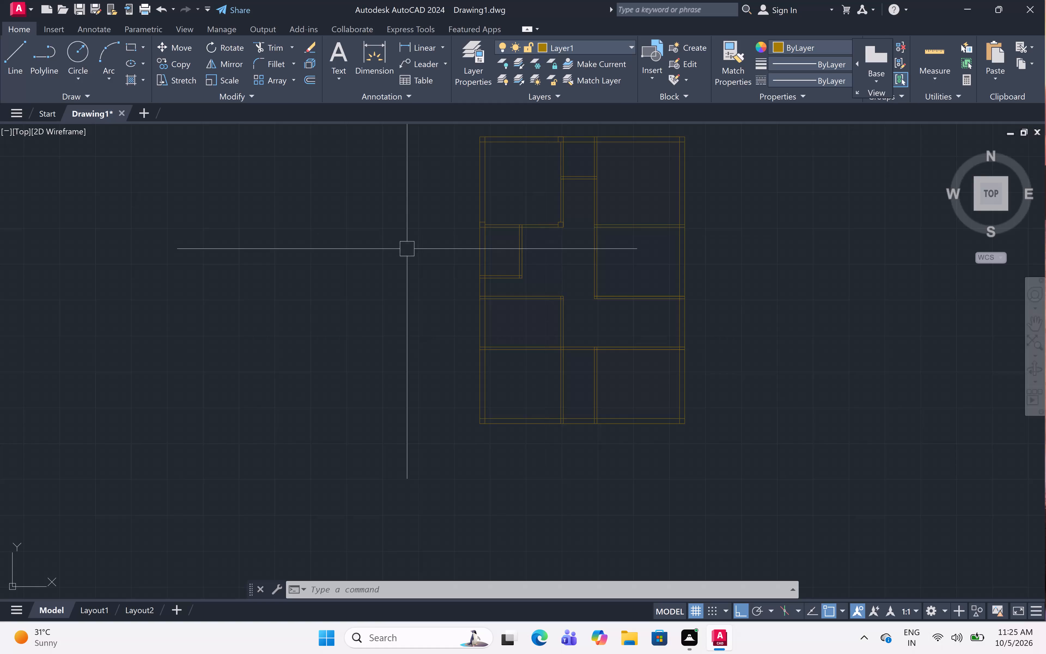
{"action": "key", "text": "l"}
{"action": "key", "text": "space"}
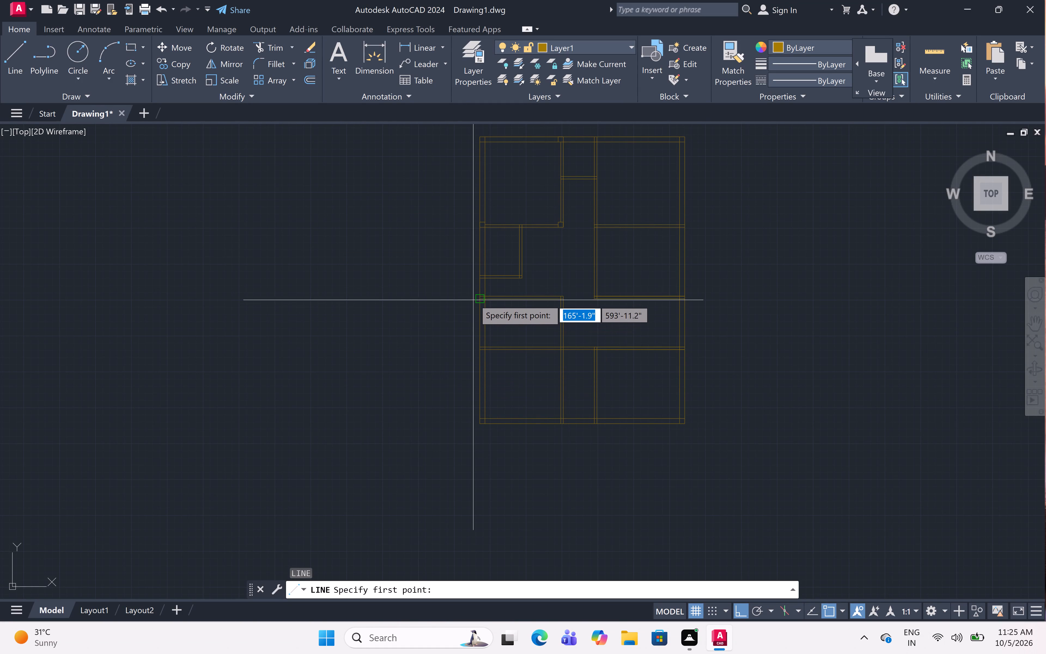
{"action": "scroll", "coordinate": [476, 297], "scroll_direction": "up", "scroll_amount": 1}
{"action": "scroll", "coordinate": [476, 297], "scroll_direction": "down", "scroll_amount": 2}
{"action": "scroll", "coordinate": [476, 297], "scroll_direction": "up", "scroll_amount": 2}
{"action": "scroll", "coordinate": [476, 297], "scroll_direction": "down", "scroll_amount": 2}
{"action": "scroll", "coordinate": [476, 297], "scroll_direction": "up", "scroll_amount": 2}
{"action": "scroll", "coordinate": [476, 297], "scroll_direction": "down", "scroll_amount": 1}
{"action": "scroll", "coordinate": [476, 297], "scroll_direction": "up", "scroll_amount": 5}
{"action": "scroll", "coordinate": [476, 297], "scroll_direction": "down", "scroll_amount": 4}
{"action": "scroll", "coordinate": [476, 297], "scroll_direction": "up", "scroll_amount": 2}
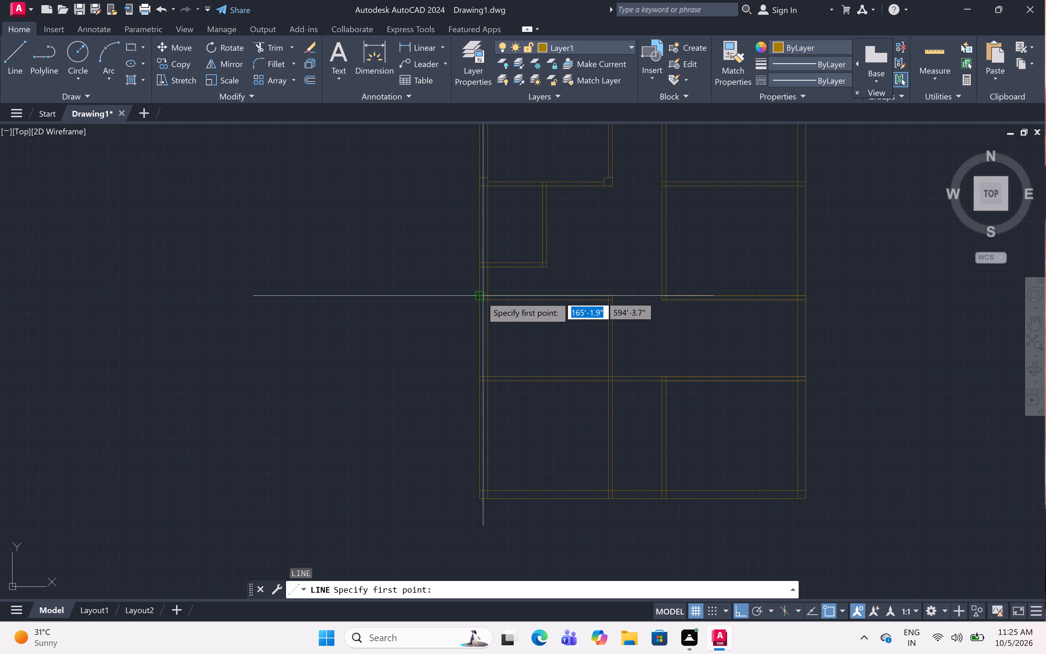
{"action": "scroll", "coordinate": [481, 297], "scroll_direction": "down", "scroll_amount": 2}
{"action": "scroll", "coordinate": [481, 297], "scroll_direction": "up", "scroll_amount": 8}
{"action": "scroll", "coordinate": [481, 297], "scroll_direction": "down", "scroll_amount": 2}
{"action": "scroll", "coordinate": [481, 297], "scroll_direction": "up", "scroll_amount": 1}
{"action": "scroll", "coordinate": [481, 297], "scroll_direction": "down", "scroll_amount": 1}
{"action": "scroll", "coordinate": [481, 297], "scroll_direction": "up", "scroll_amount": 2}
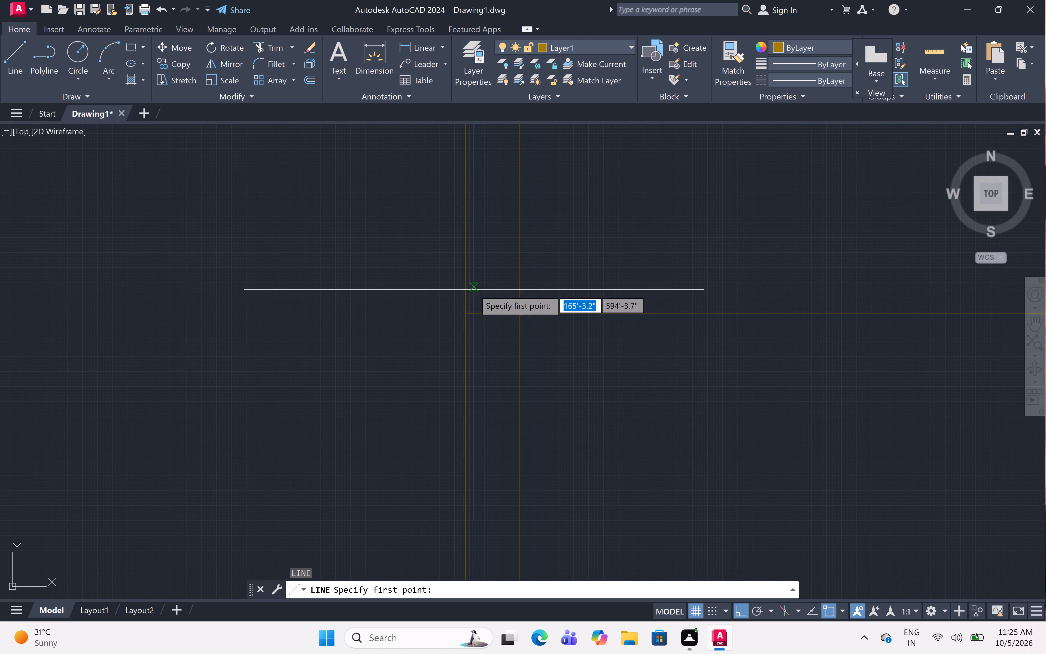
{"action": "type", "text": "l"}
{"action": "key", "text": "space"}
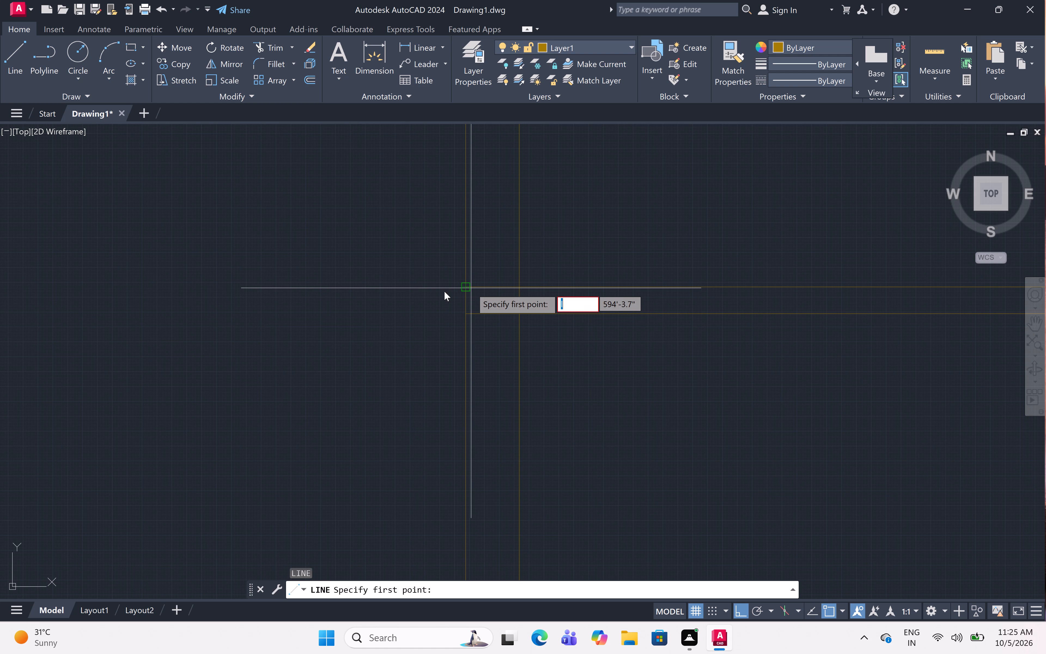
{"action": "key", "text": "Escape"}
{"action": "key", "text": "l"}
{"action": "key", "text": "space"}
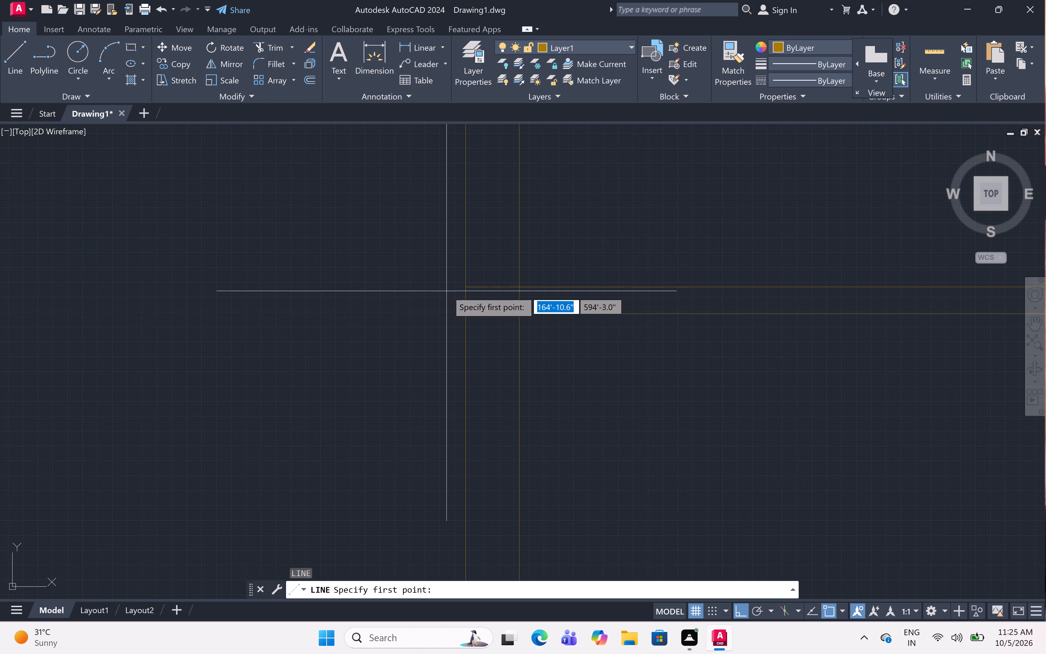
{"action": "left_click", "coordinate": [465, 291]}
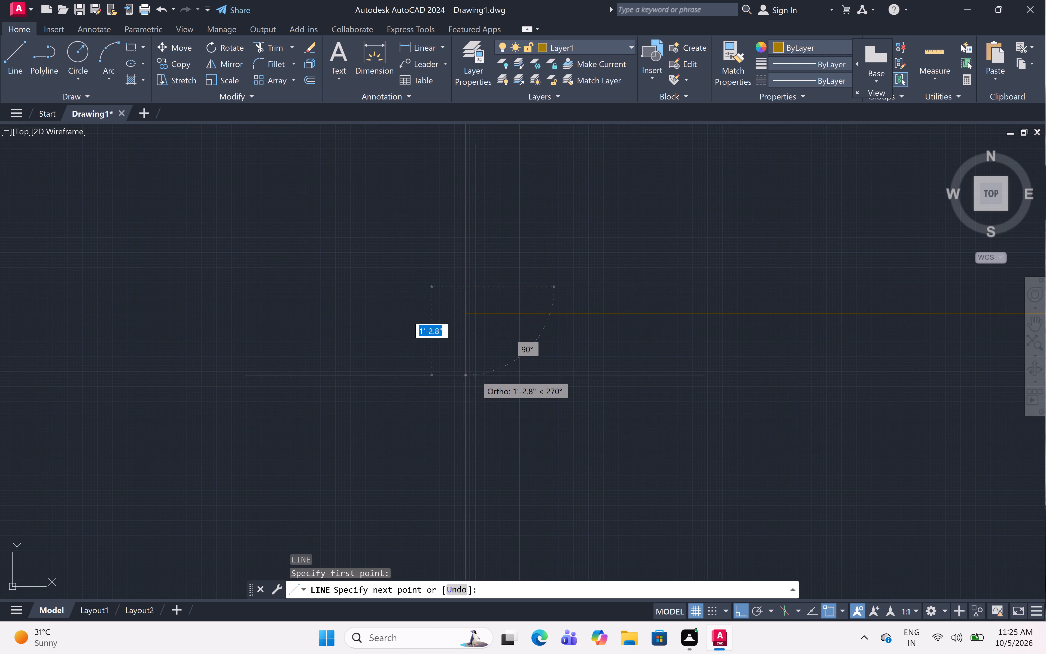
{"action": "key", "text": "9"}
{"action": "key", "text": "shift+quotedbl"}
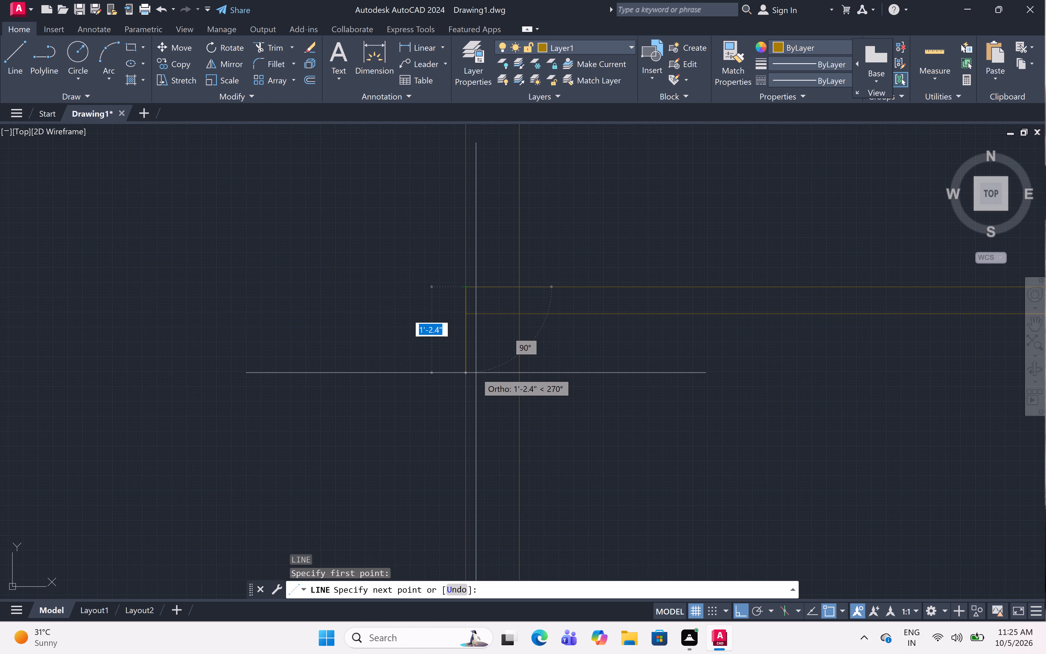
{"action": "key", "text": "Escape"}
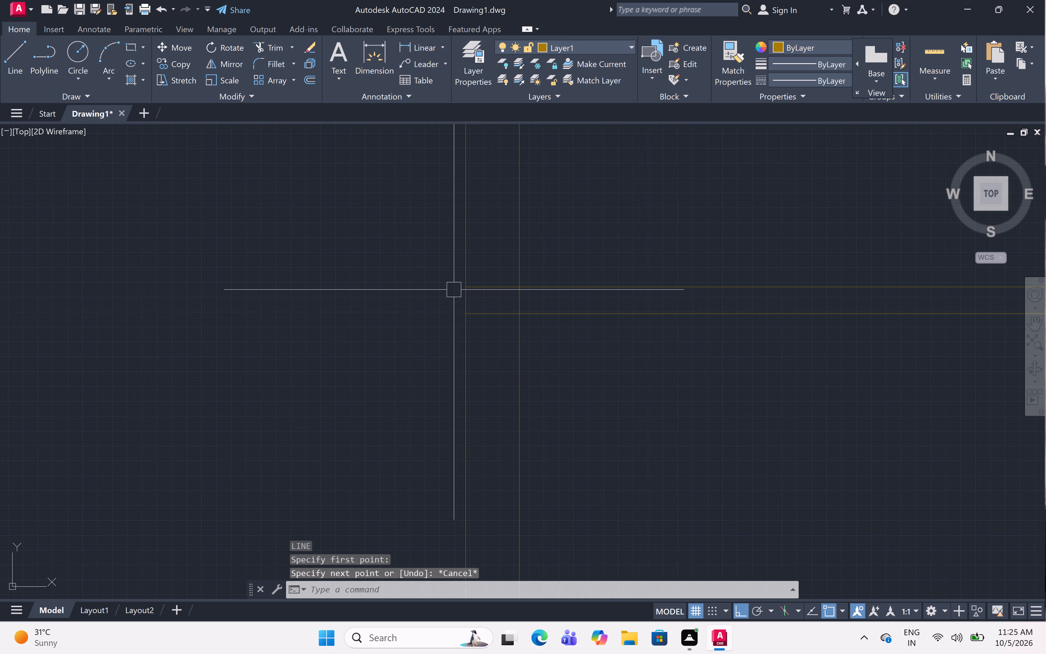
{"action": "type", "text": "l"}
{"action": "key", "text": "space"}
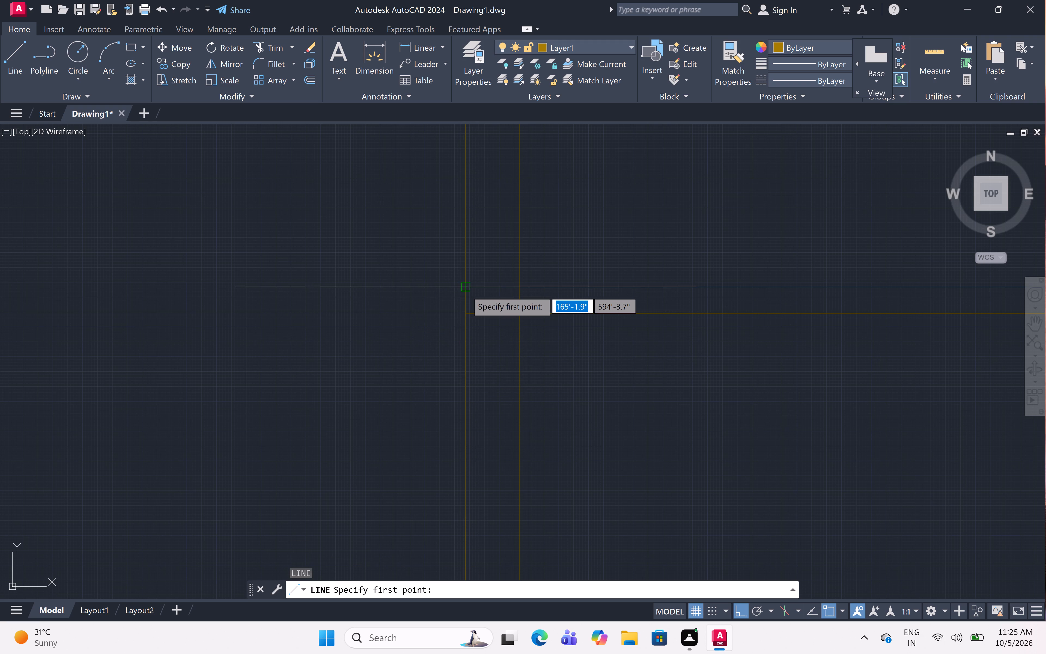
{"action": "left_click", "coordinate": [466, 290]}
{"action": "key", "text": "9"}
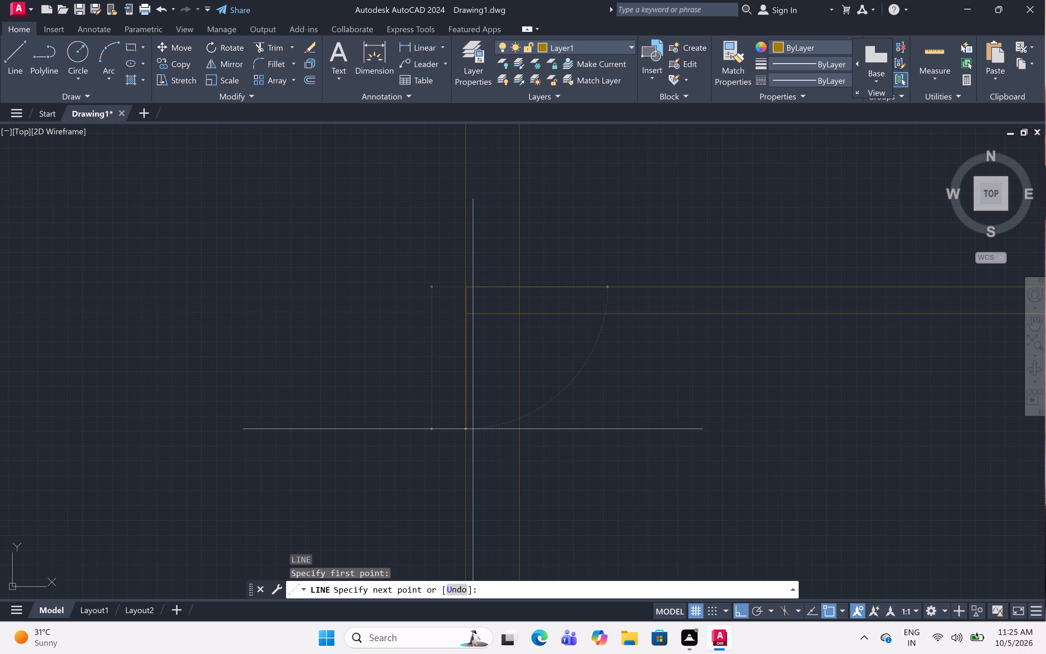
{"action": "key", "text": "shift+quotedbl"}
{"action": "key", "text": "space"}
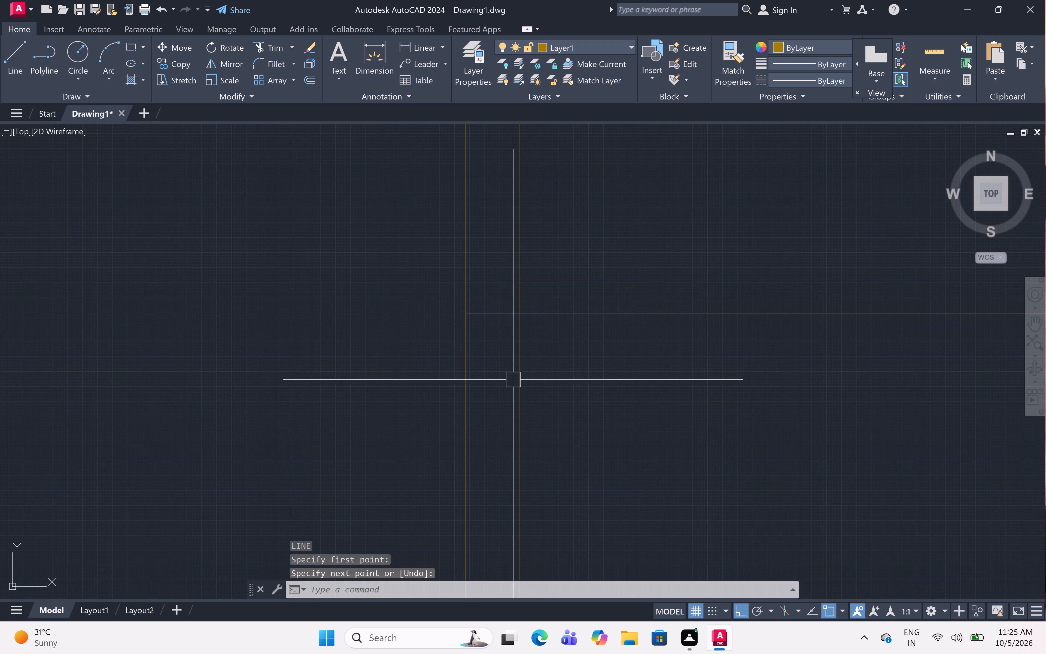
Draw a 9" square column outline inside the left outer wall, starting where the partition below the small room meets its outer face.
{"action": "type", "text": "l"}
{"action": "key", "text": "space"}
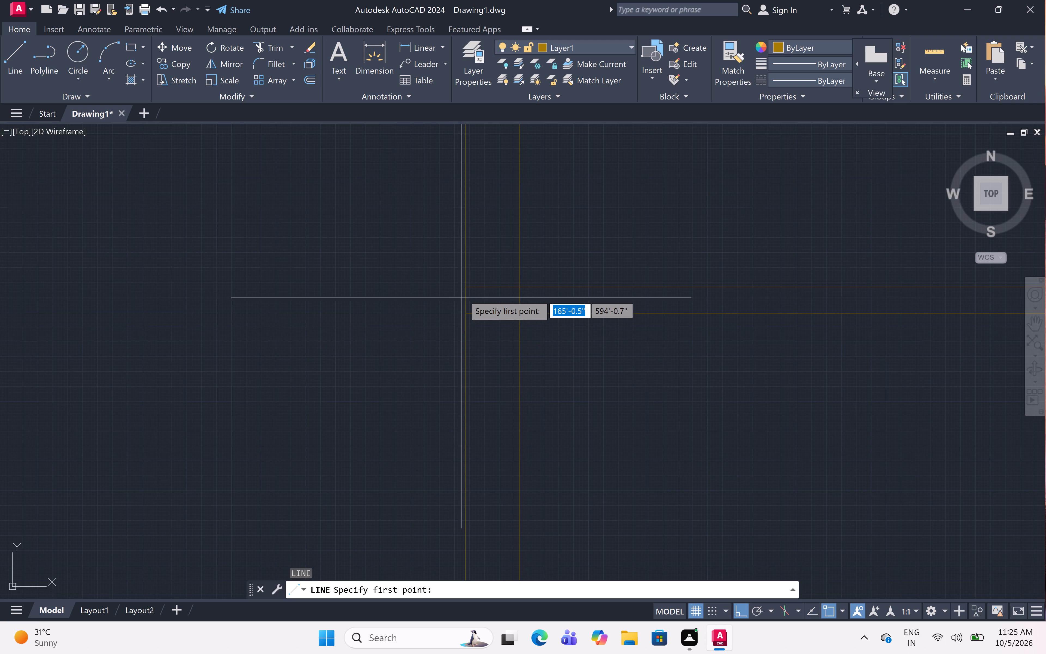
{"action": "left_click", "coordinate": [465, 288]}
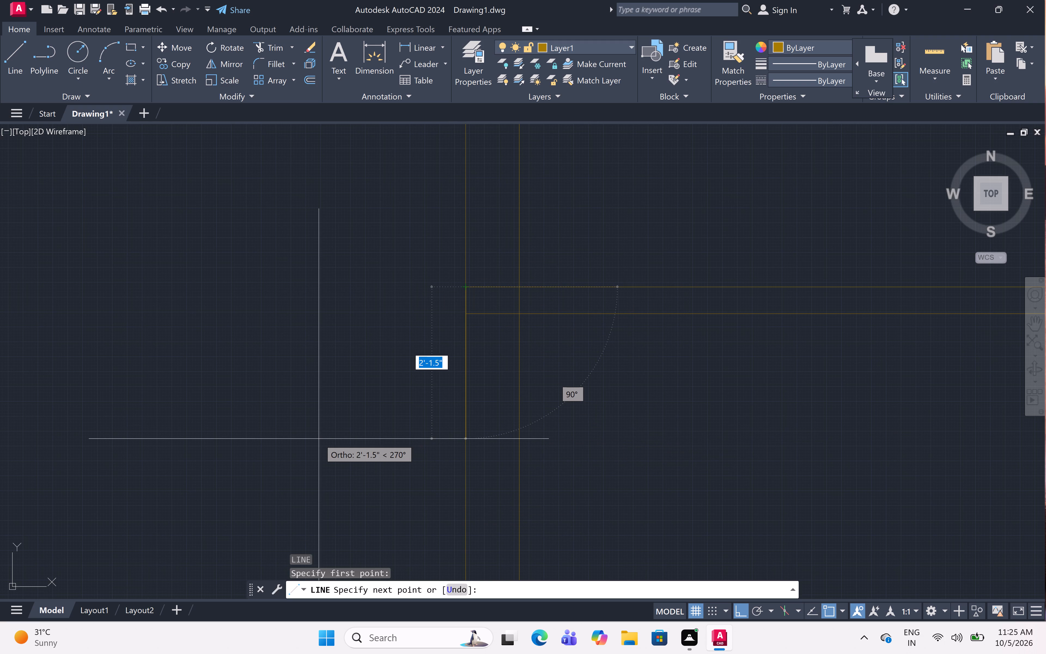
{"action": "key", "text": "9"}
{"action": "key", "text": "shift+quotedbl"}
{"action": "key", "text": "space"}
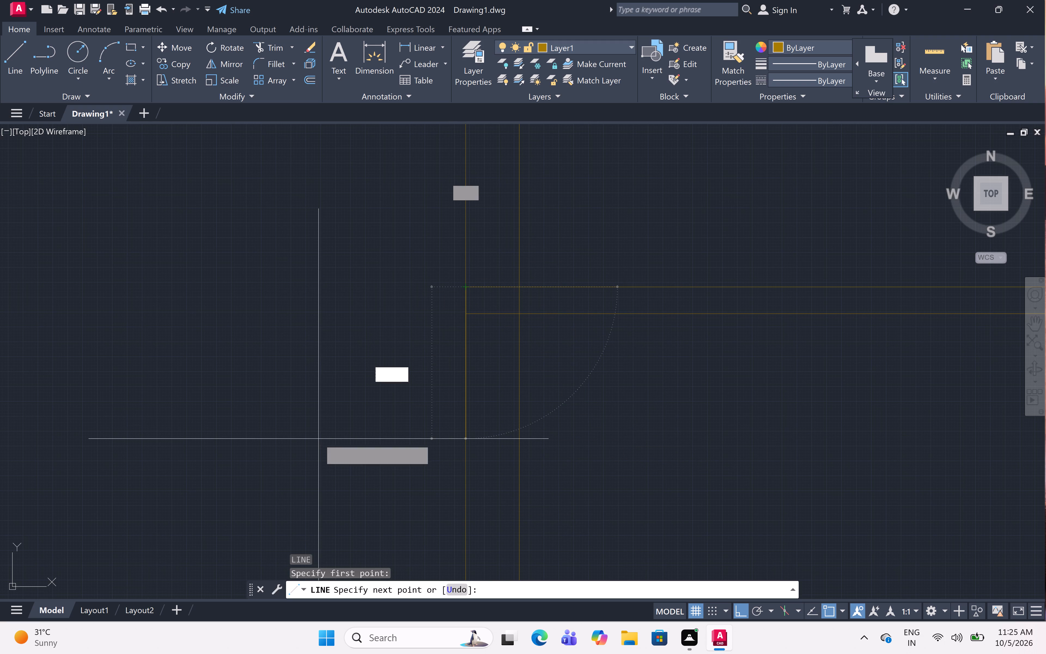
{"action": "left_click", "coordinate": [515, 339]}
{"action": "key", "text": "Escape"}
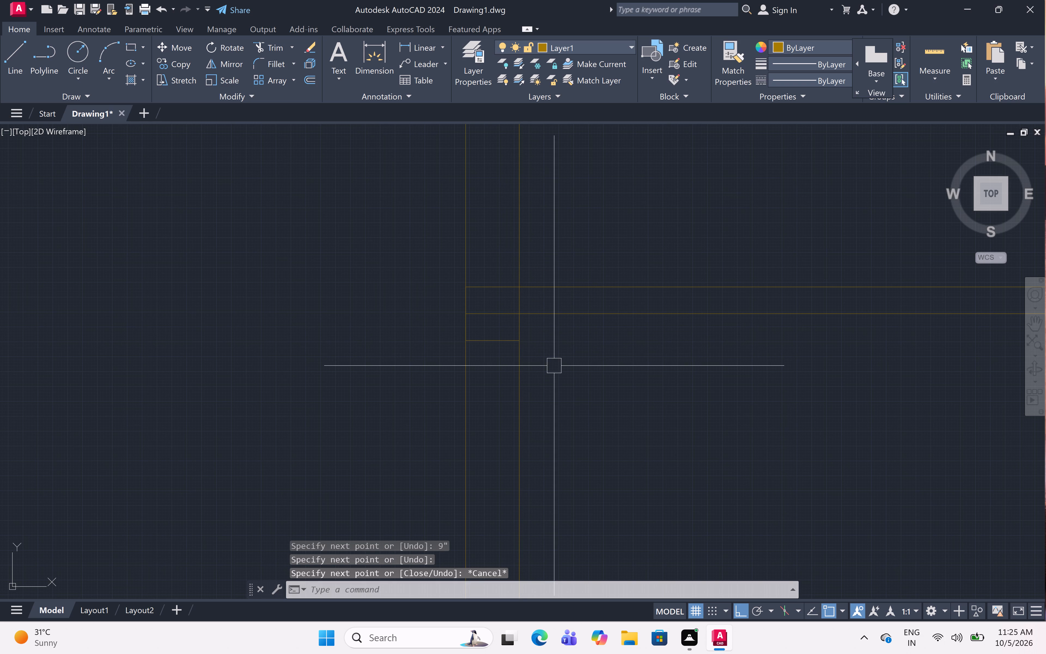
Trim the partition line that crosses the inside of the new left-wall column.
{"action": "type", "text": "tr"}
{"action": "key", "text": "space"}
{"action": "left_click", "coordinate": [479, 314]}
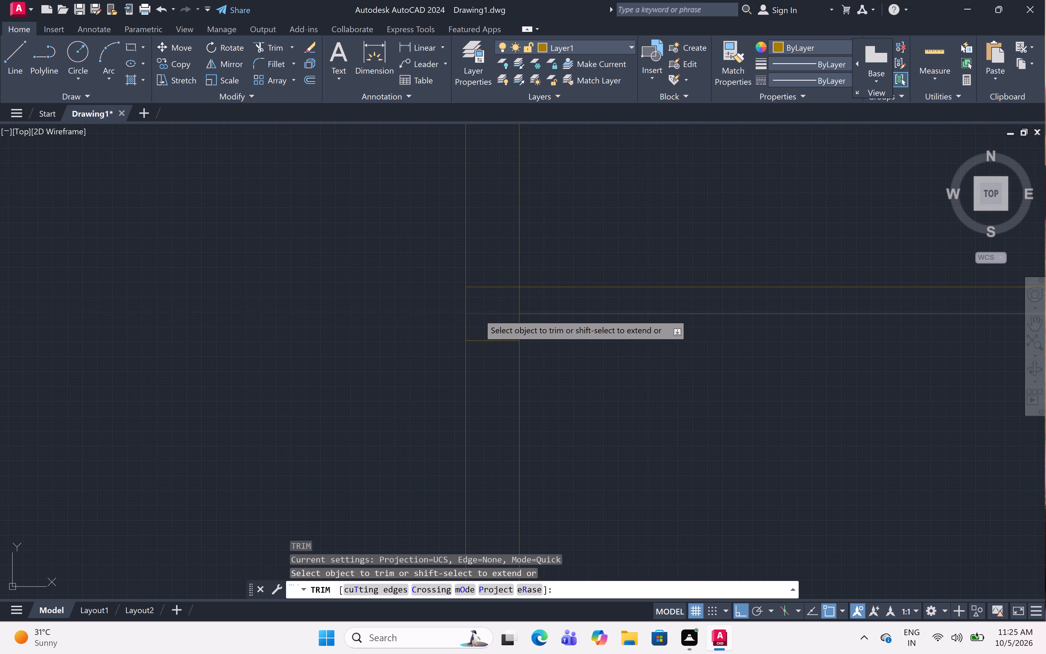
{"action": "scroll", "coordinate": [510, 341], "scroll_direction": "down", "scroll_amount": 1}
{"action": "scroll", "coordinate": [510, 341], "scroll_direction": "up", "scroll_amount": 4}
{"action": "scroll", "coordinate": [510, 341], "scroll_direction": "down", "scroll_amount": 3}
{"action": "scroll", "coordinate": [510, 341], "scroll_direction": "up", "scroll_amount": 2}
{"action": "scroll", "coordinate": [510, 341], "scroll_direction": "down", "scroll_amount": 1}
{"action": "scroll", "coordinate": [527, 357], "scroll_direction": "down", "scroll_amount": 1}
{"action": "scroll", "coordinate": [527, 357], "scroll_direction": "up", "scroll_amount": 5}
{"action": "scroll", "coordinate": [527, 357], "scroll_direction": "down", "scroll_amount": 2}
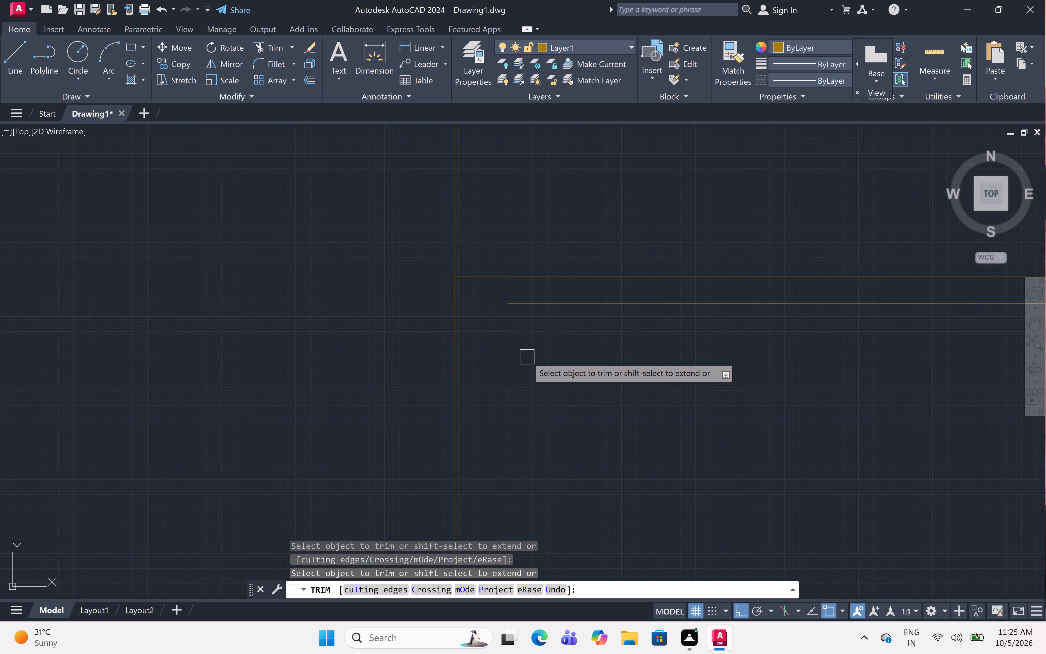
{"action": "scroll", "coordinate": [527, 357], "scroll_direction": "down", "scroll_amount": 4}
{"action": "scroll", "coordinate": [527, 357], "scroll_direction": "up", "scroll_amount": 2}
{"action": "key", "text": "Escape"}
Draw a 9" by 9" square column at the same partition's far end, starting from its outer corner with the vertical partition.
{"action": "scroll", "coordinate": [526, 353], "scroll_direction": "down", "scroll_amount": 3}
{"action": "scroll", "coordinate": [526, 353], "scroll_direction": "up", "scroll_amount": 1}
{"action": "scroll", "coordinate": [526, 353], "scroll_direction": "down", "scroll_amount": 3}
{"action": "scroll", "coordinate": [526, 353], "scroll_direction": "up", "scroll_amount": 3}
{"action": "scroll", "coordinate": [526, 353], "scroll_direction": "down", "scroll_amount": 1}
{"action": "scroll", "coordinate": [526, 353], "scroll_direction": "up", "scroll_amount": 3}
{"action": "scroll", "coordinate": [526, 353], "scroll_direction": "down", "scroll_amount": 2}
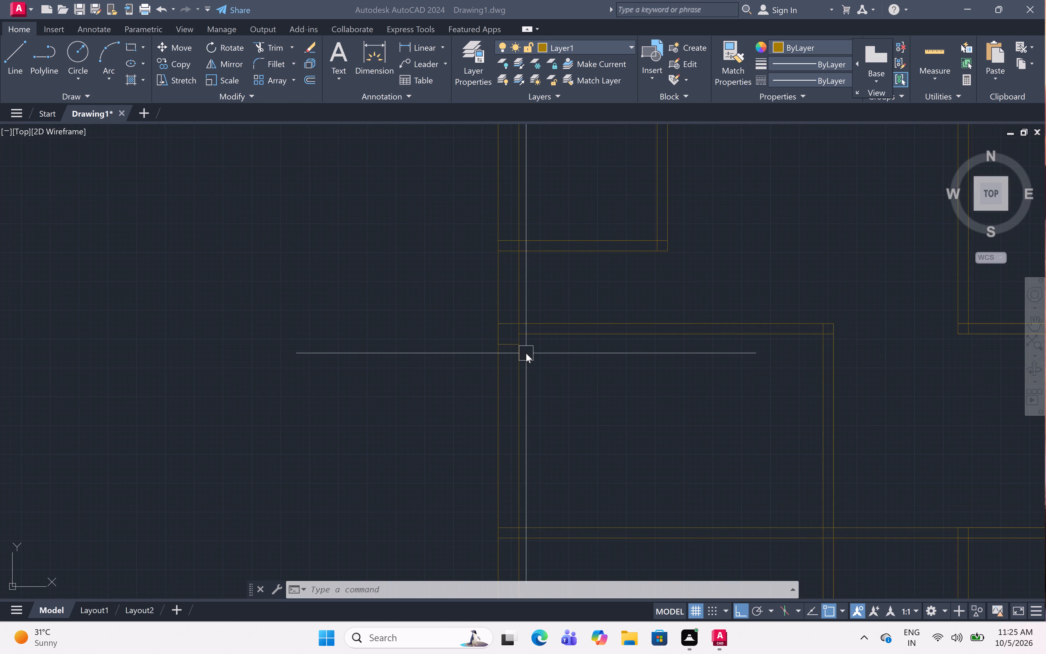
{"action": "scroll", "coordinate": [526, 353], "scroll_direction": "down", "scroll_amount": 3}
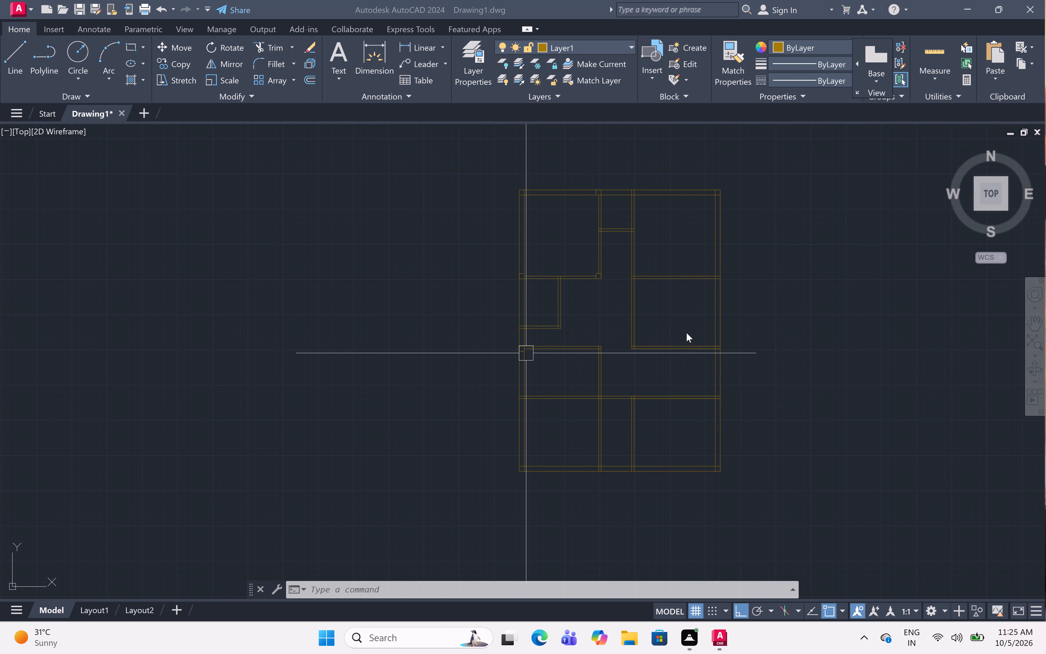
{"action": "left_click", "coordinate": [540, 358]}
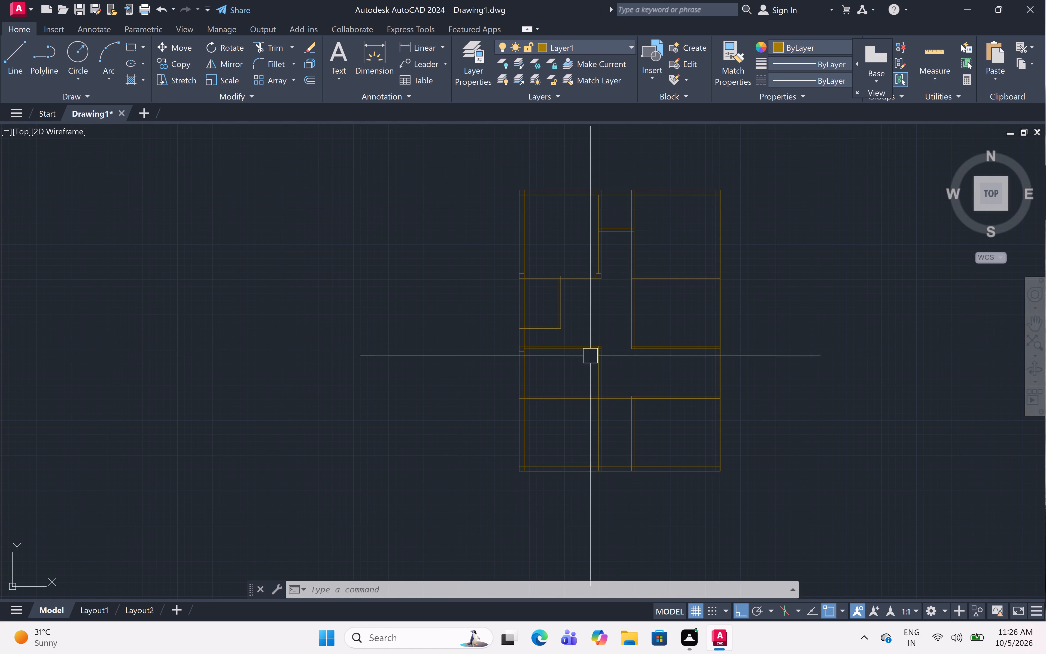
{"action": "scroll", "coordinate": [604, 347], "scroll_direction": "up", "scroll_amount": 5}
{"action": "scroll", "coordinate": [604, 347], "scroll_direction": "down", "scroll_amount": 1}
{"action": "scroll", "coordinate": [604, 347], "scroll_direction": "up", "scroll_amount": 1}
{"action": "scroll", "coordinate": [568, 350], "scroll_direction": "up", "scroll_amount": 3}
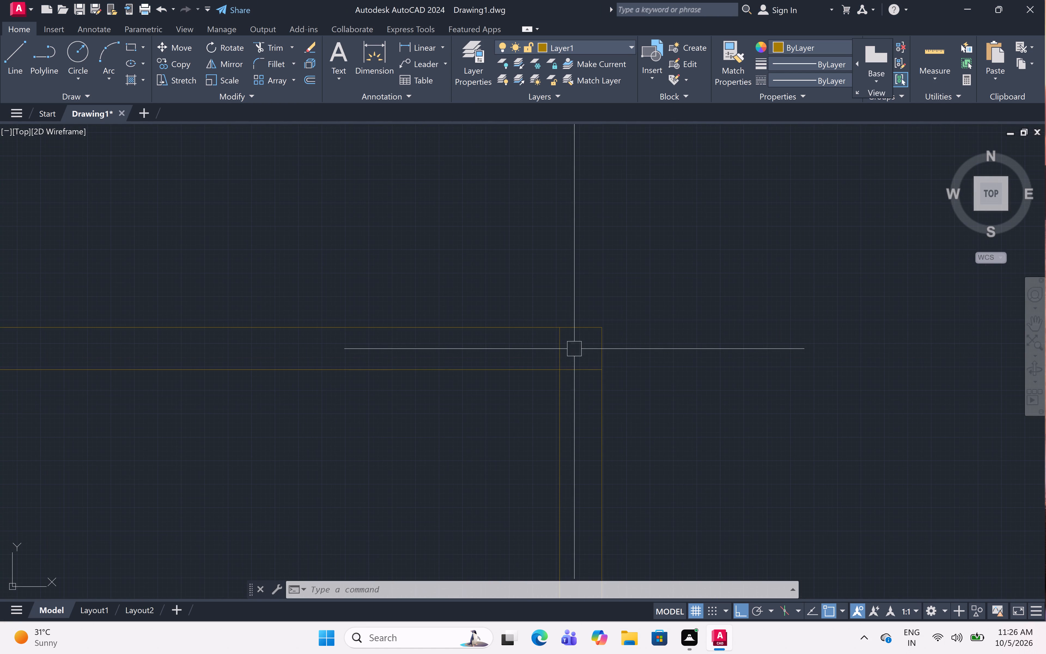
{"action": "type", "text": "l"}
{"action": "key", "text": "space"}
{"action": "left_click", "coordinate": [598, 328]}
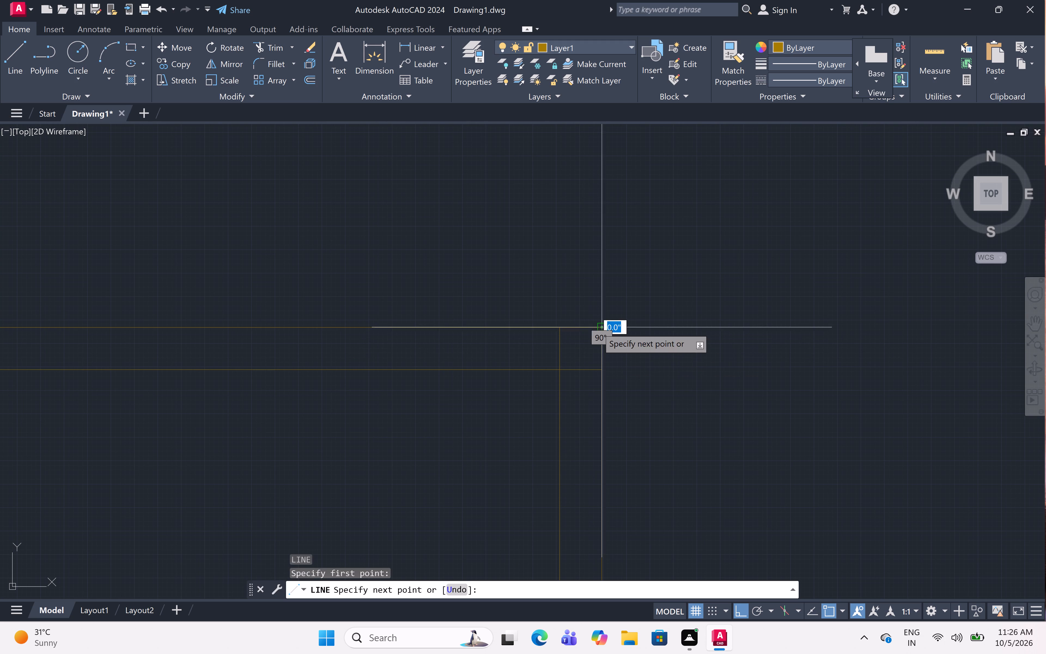
{"action": "key", "text": "9"}
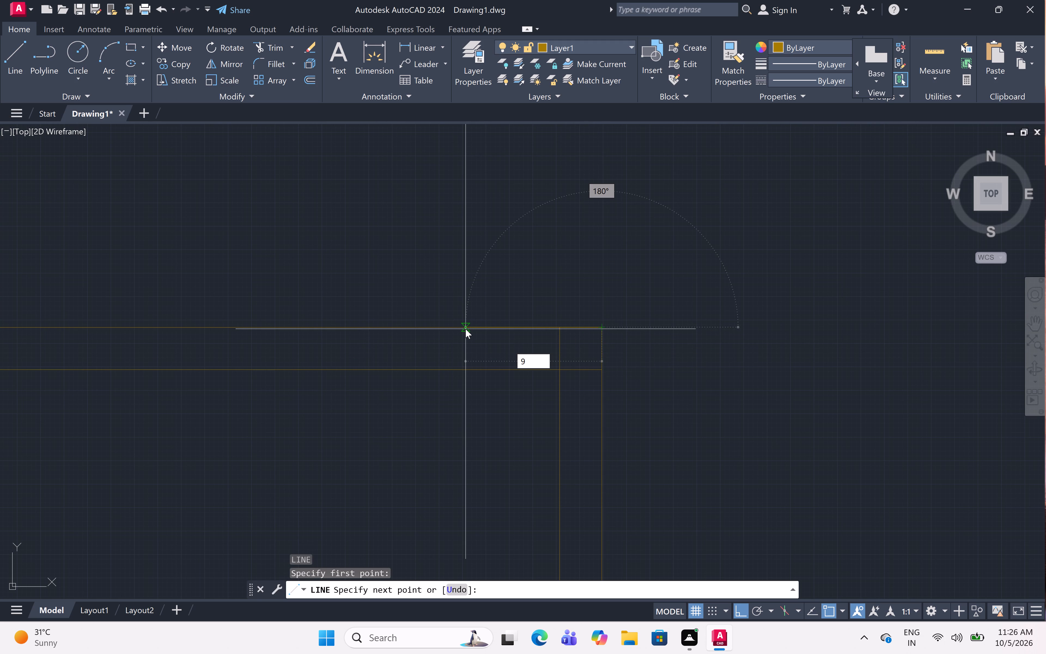
{"action": "key", "text": "shift+quotedbl"}
{"action": "key", "text": "space"}
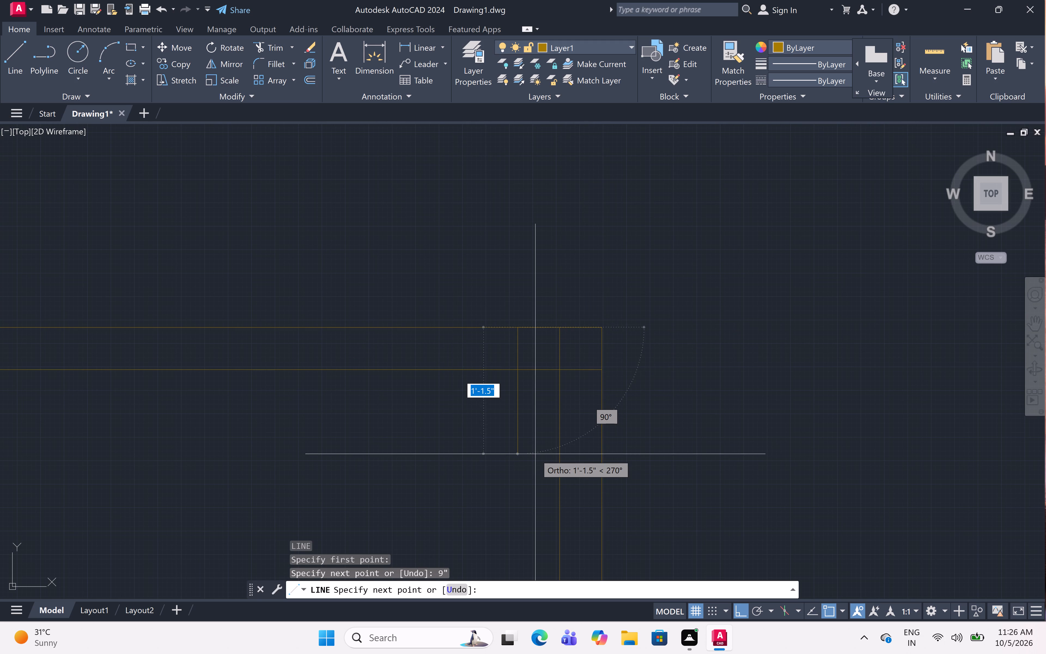
{"action": "key", "text": "9"}
{"action": "type", "text": "\""}
{"action": "key", "text": "space"}
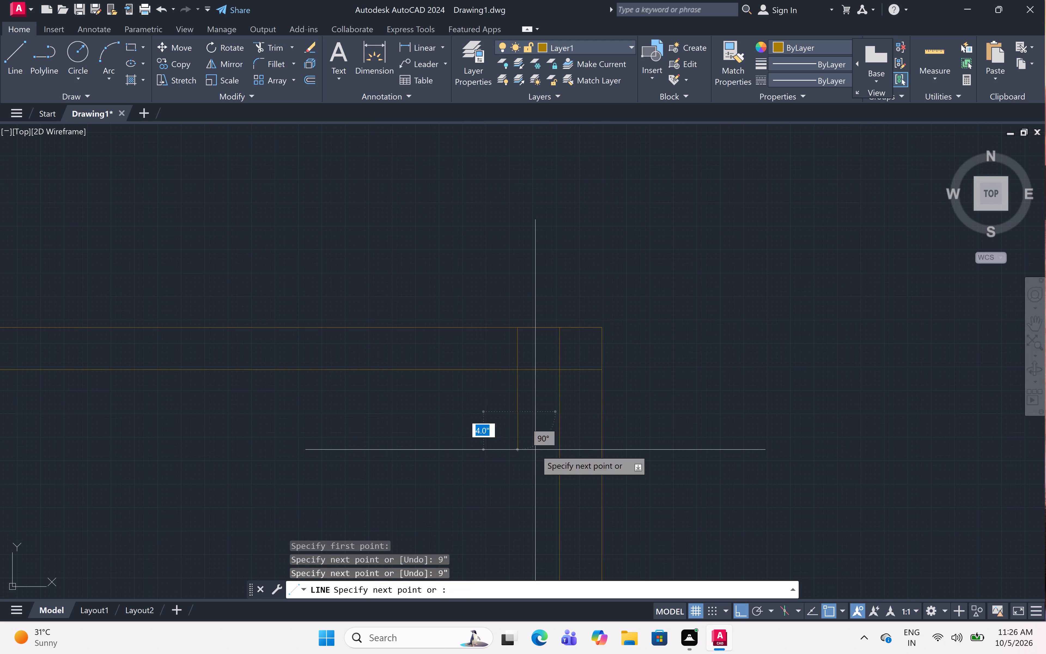
{"action": "left_click", "coordinate": [601, 413]}
{"action": "key", "text": "Escape"}
Trim all the horizontal and vertical partition line segments inside the new corner column.
{"action": "type", "text": "tr"}
{"action": "key", "text": "space"}
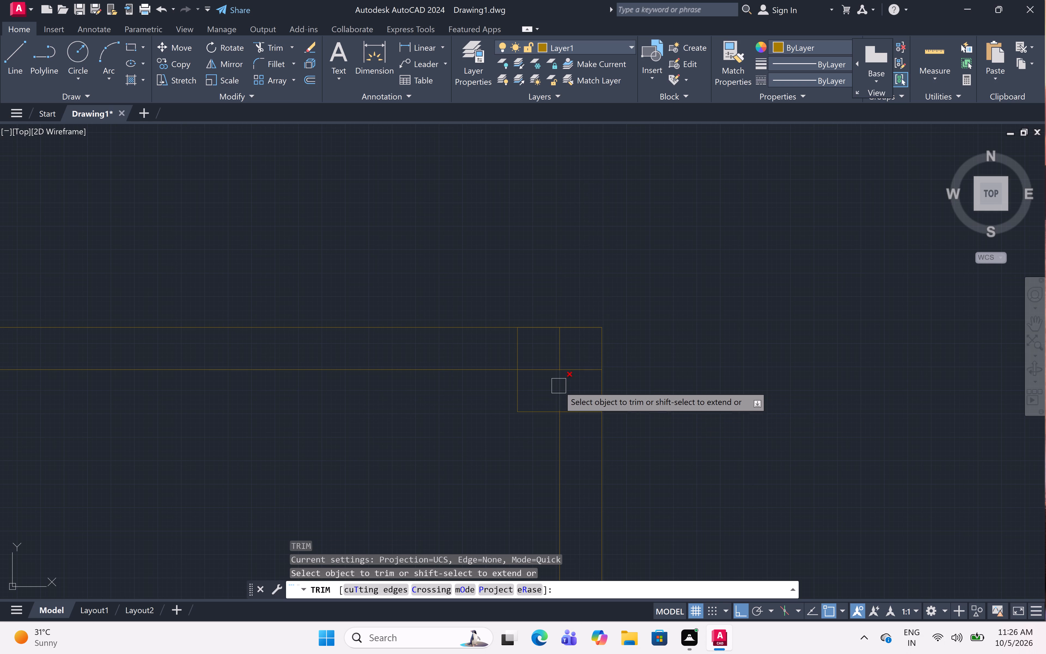
{"action": "left_click", "coordinate": [558, 385]}
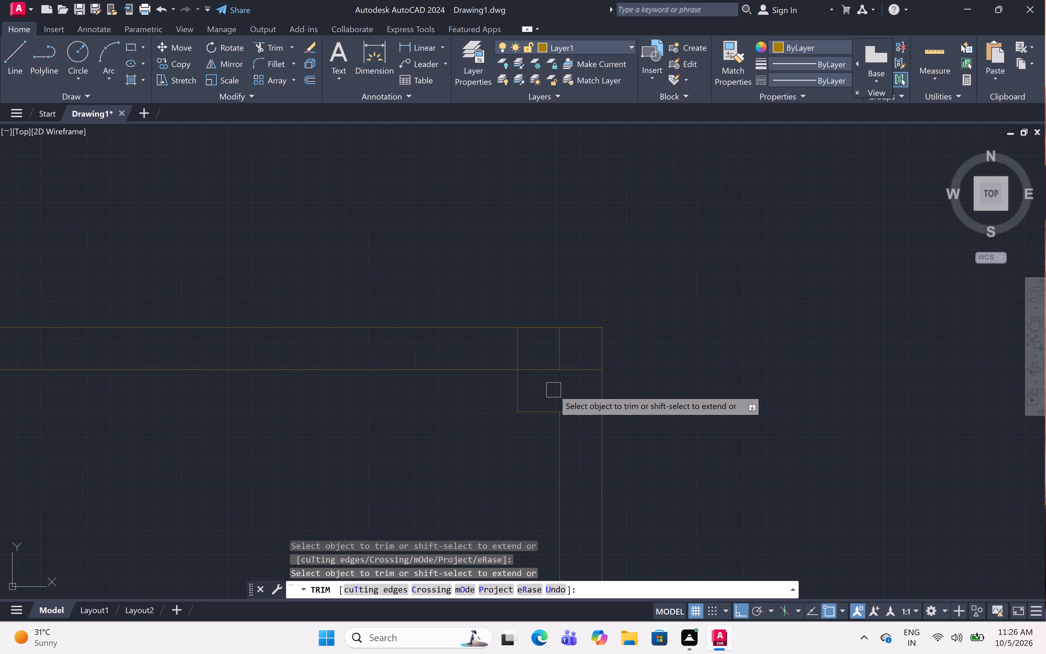
{"action": "left_click", "coordinate": [573, 372]}
{"action": "left_click", "coordinate": [555, 357]}
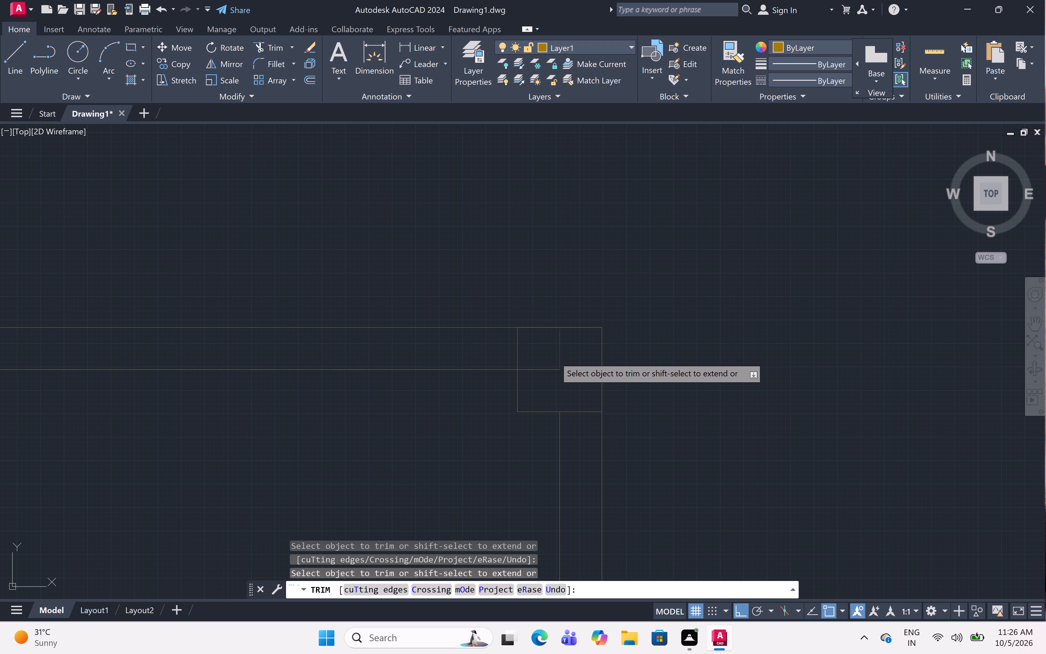
{"action": "left_click", "coordinate": [543, 370]}
{"action": "scroll", "coordinate": [573, 363], "scroll_direction": "down", "scroll_amount": 3}
{"action": "scroll", "coordinate": [573, 363], "scroll_direction": "up", "scroll_amount": 3}
{"action": "scroll", "coordinate": [573, 363], "scroll_direction": "down", "scroll_amount": 1}
{"action": "scroll", "coordinate": [573, 363], "scroll_direction": "up", "scroll_amount": 6}
{"action": "scroll", "coordinate": [573, 363], "scroll_direction": "down", "scroll_amount": 1}
{"action": "scroll", "coordinate": [573, 363], "scroll_direction": "up", "scroll_amount": 2}
{"action": "scroll", "coordinate": [573, 363], "scroll_direction": "down", "scroll_amount": 1}
{"action": "scroll", "coordinate": [573, 363], "scroll_direction": "up", "scroll_amount": 1}
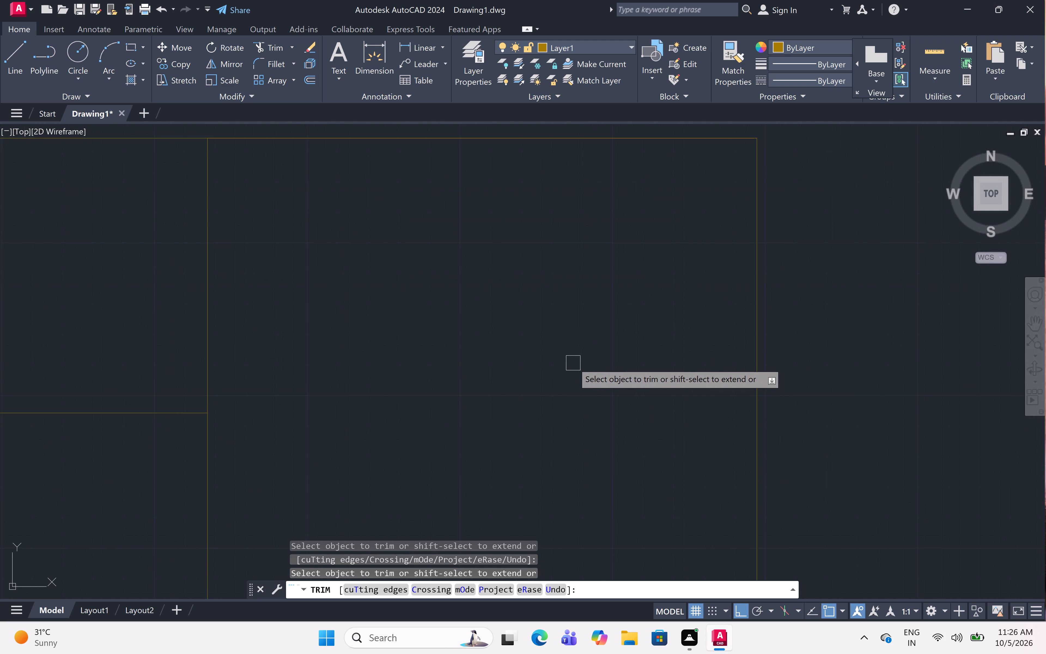
{"action": "key", "text": "Escape"}
Draw a 9" square column outline inside the left outer wall, starting where the lower full-width partition's lower face meets the wall's outer face.
{"action": "scroll", "coordinate": [573, 362], "scroll_direction": "up", "scroll_amount": 5}
{"action": "scroll", "coordinate": [573, 362], "scroll_direction": "down", "scroll_amount": 9}
{"action": "scroll", "coordinate": [573, 362], "scroll_direction": "up", "scroll_amount": 1}
{"action": "scroll", "coordinate": [573, 362], "scroll_direction": "down", "scroll_amount": 8}
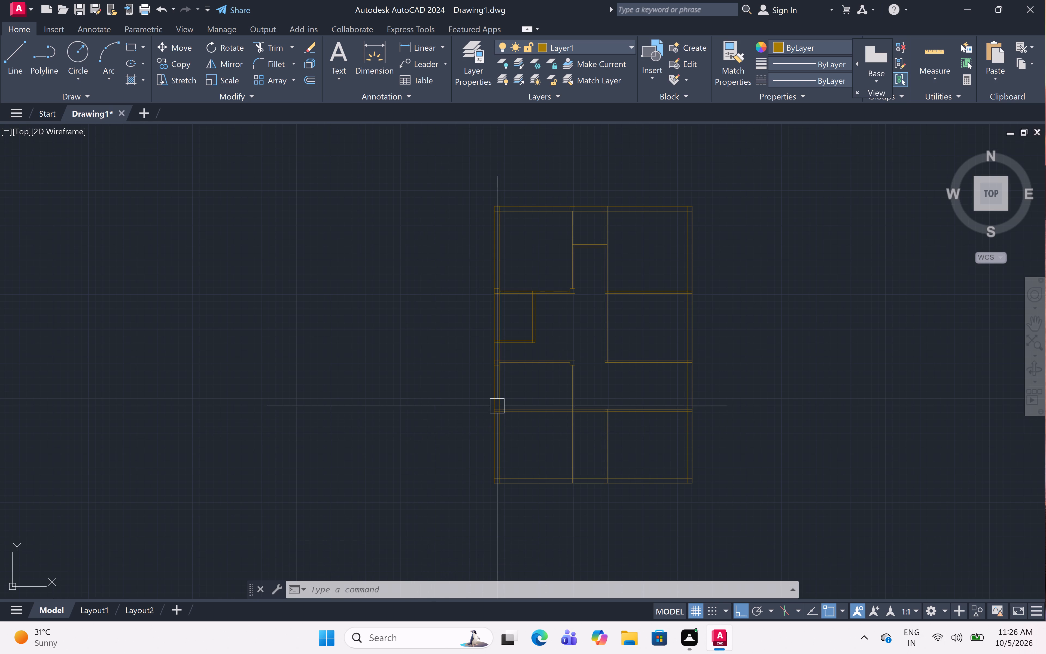
{"action": "scroll", "coordinate": [497, 406], "scroll_direction": "up", "scroll_amount": 3}
{"action": "scroll", "coordinate": [497, 406], "scroll_direction": "down", "scroll_amount": 1}
{"action": "scroll", "coordinate": [497, 406], "scroll_direction": "up", "scroll_amount": 2}
{"action": "scroll", "coordinate": [497, 406], "scroll_direction": "down", "scroll_amount": 1}
{"action": "scroll", "coordinate": [497, 406], "scroll_direction": "up", "scroll_amount": 4}
{"action": "scroll", "coordinate": [495, 416], "scroll_direction": "down", "scroll_amount": 1}
{"action": "scroll", "coordinate": [495, 416], "scroll_direction": "up", "scroll_amount": 3}
{"action": "scroll", "coordinate": [495, 416], "scroll_direction": "down", "scroll_amount": 2}
{"action": "scroll", "coordinate": [495, 416], "scroll_direction": "up", "scroll_amount": 5}
{"action": "scroll", "coordinate": [495, 416], "scroll_direction": "down", "scroll_amount": 2}
{"action": "scroll", "coordinate": [495, 416], "scroll_direction": "up", "scroll_amount": 3}
{"action": "scroll", "coordinate": [508, 404], "scroll_direction": "down", "scroll_amount": 3}
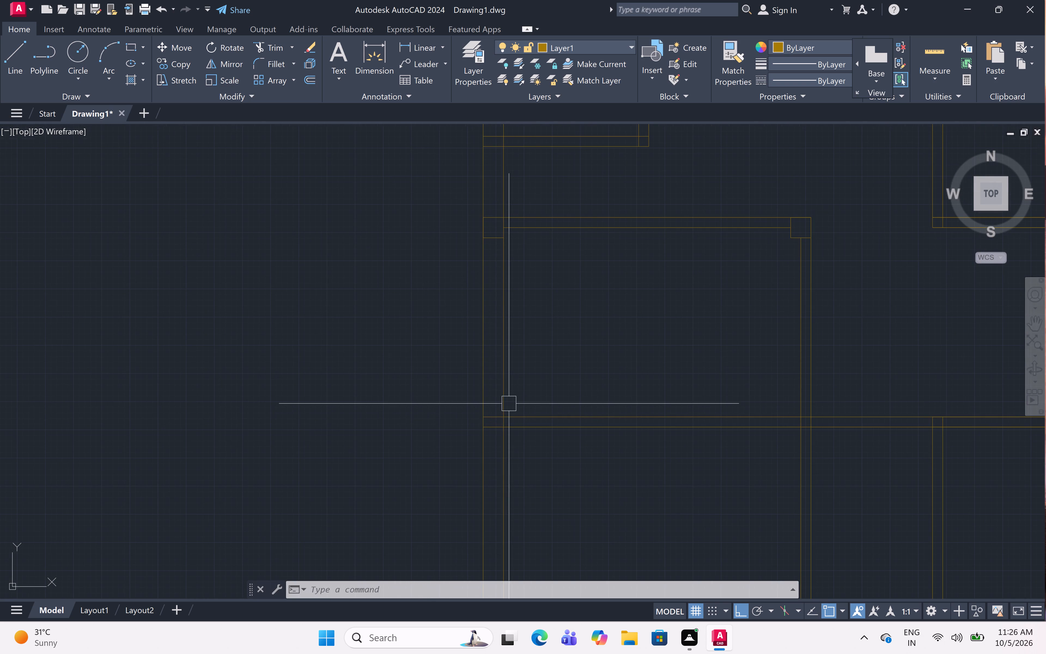
{"action": "scroll", "coordinate": [533, 402], "scroll_direction": "up", "scroll_amount": 5}
{"action": "scroll", "coordinate": [533, 402], "scroll_direction": "down", "scroll_amount": 3}
{"action": "scroll", "coordinate": [533, 402], "scroll_direction": "up", "scroll_amount": 3}
{"action": "scroll", "coordinate": [533, 402], "scroll_direction": "down", "scroll_amount": 1}
{"action": "scroll", "coordinate": [533, 402], "scroll_direction": "up", "scroll_amount": 1}
{"action": "scroll", "coordinate": [533, 402], "scroll_direction": "down", "scroll_amount": 1}
{"action": "scroll", "coordinate": [533, 402], "scroll_direction": "up", "scroll_amount": 1}
{"action": "scroll", "coordinate": [533, 402], "scroll_direction": "down", "scroll_amount": 1}
{"action": "scroll", "coordinate": [533, 402], "scroll_direction": "up", "scroll_amount": 1}
{"action": "scroll", "coordinate": [533, 402], "scroll_direction": "down", "scroll_amount": 1}
{"action": "scroll", "coordinate": [532, 402], "scroll_direction": "up", "scroll_amount": 1}
{"action": "scroll", "coordinate": [532, 402], "scroll_direction": "down", "scroll_amount": 1}
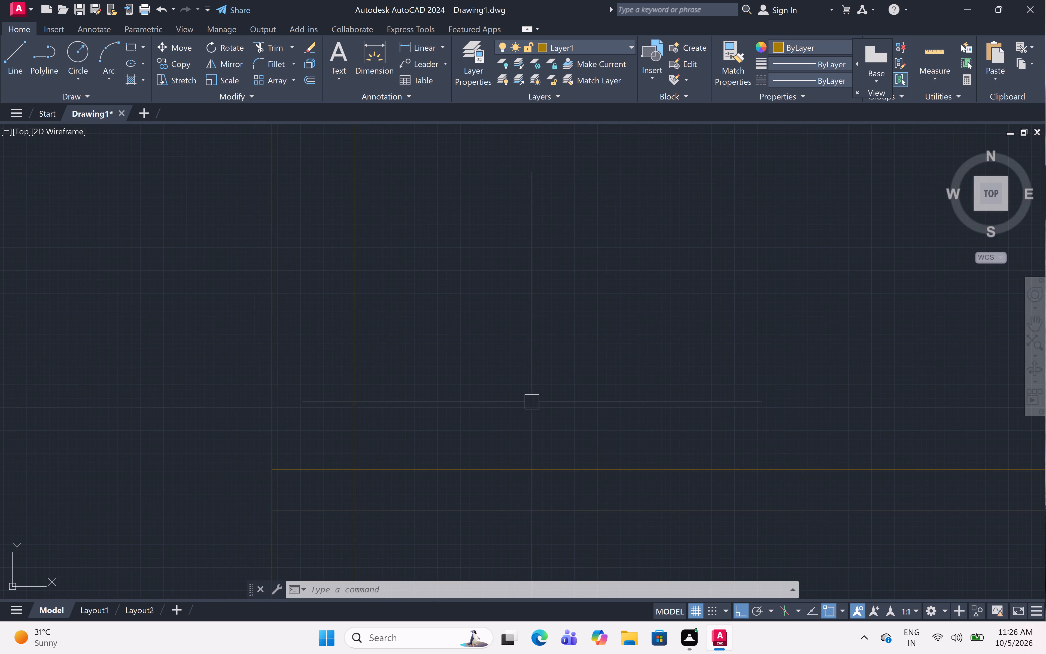
{"action": "key", "text": "l"}
{"action": "key", "text": "space"}
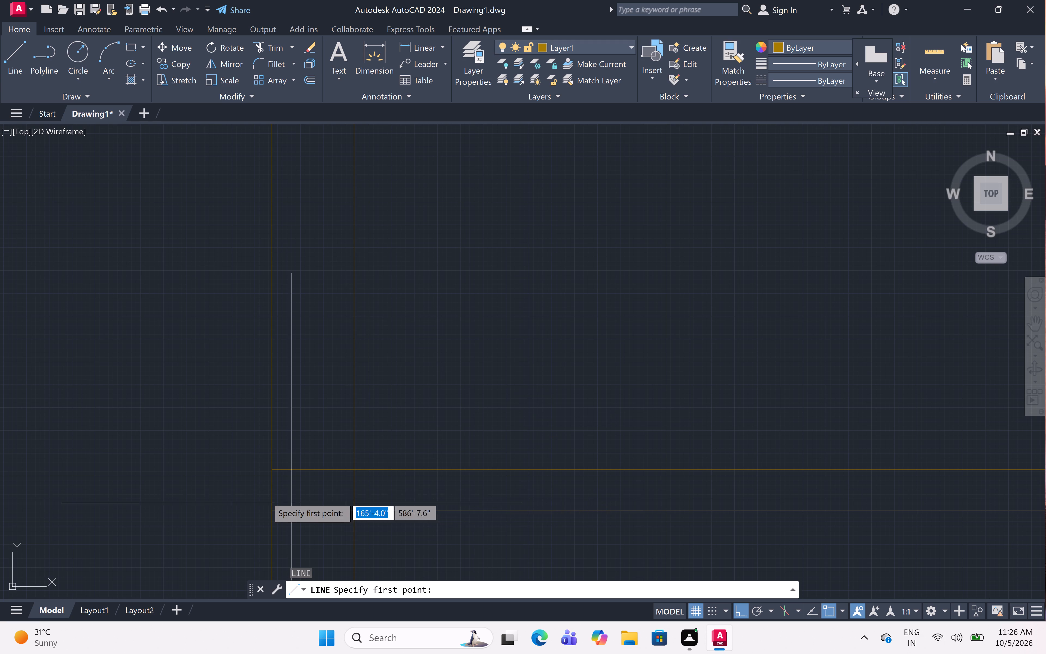
{"action": "left_click_drag", "start_coordinate": [273, 509], "coordinate": [273, 505]}
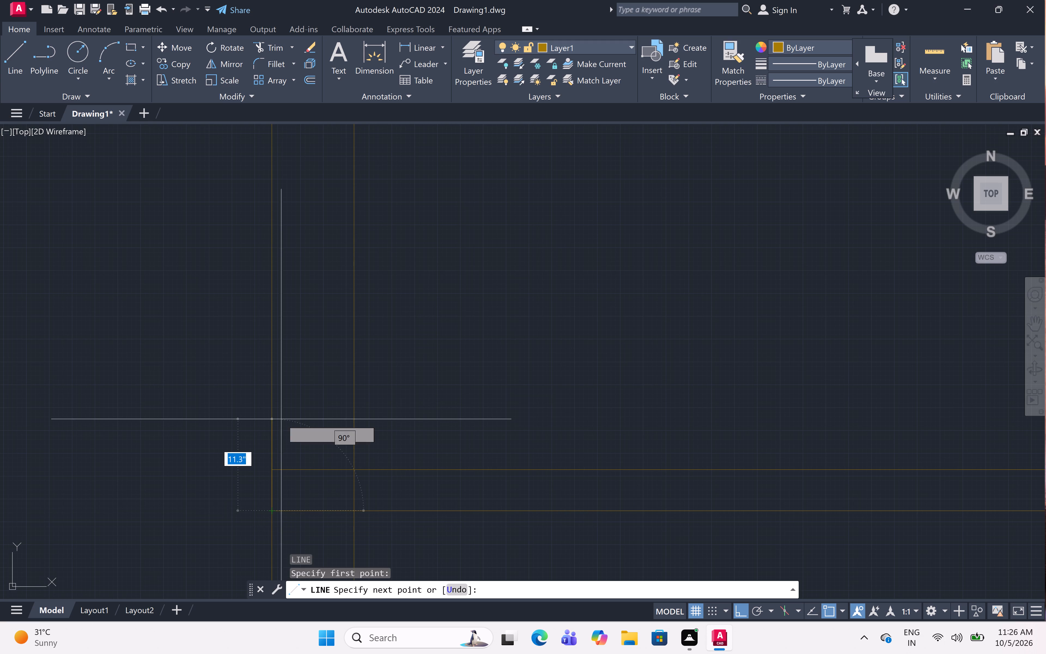
{"action": "key", "text": "9"}
{"action": "key", "text": "shift+quotedbl"}
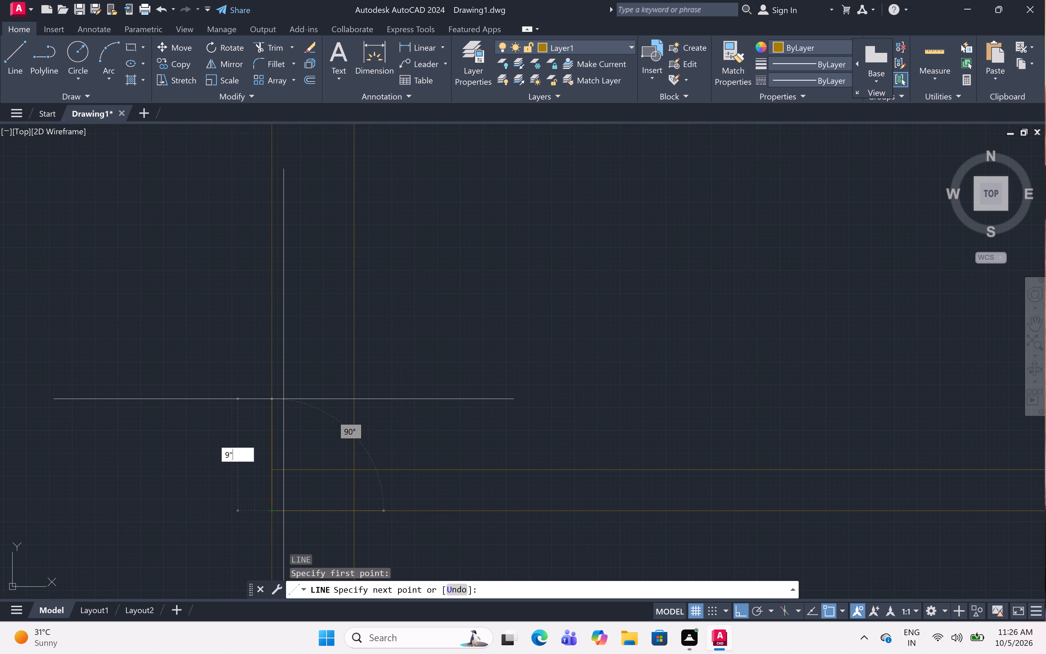
{"action": "key", "text": "space"}
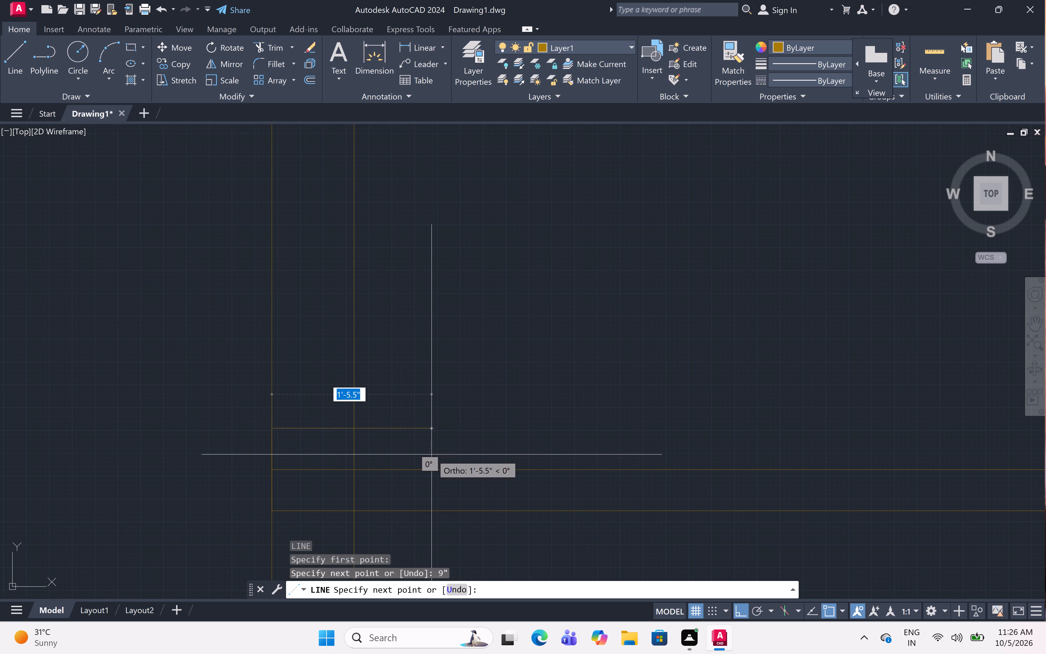
{"action": "left_click", "coordinate": [352, 427]}
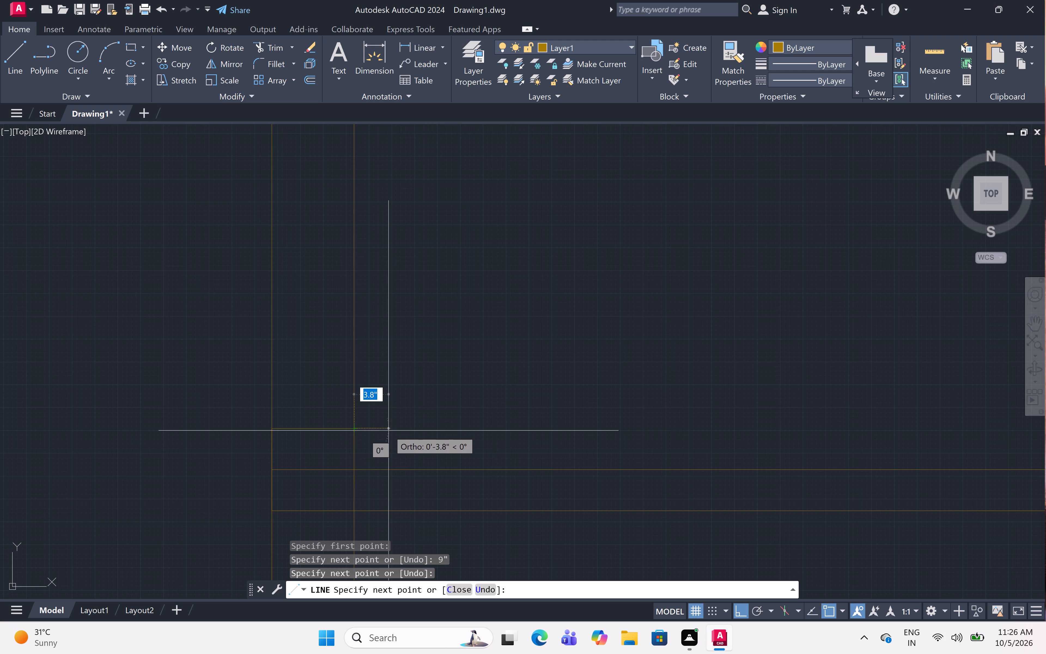
{"action": "key", "text": "Escape"}
Trim the partition line segment that crosses the inside of the new left-wall column.
{"action": "type", "text": "tr"}
{"action": "key", "text": "space"}
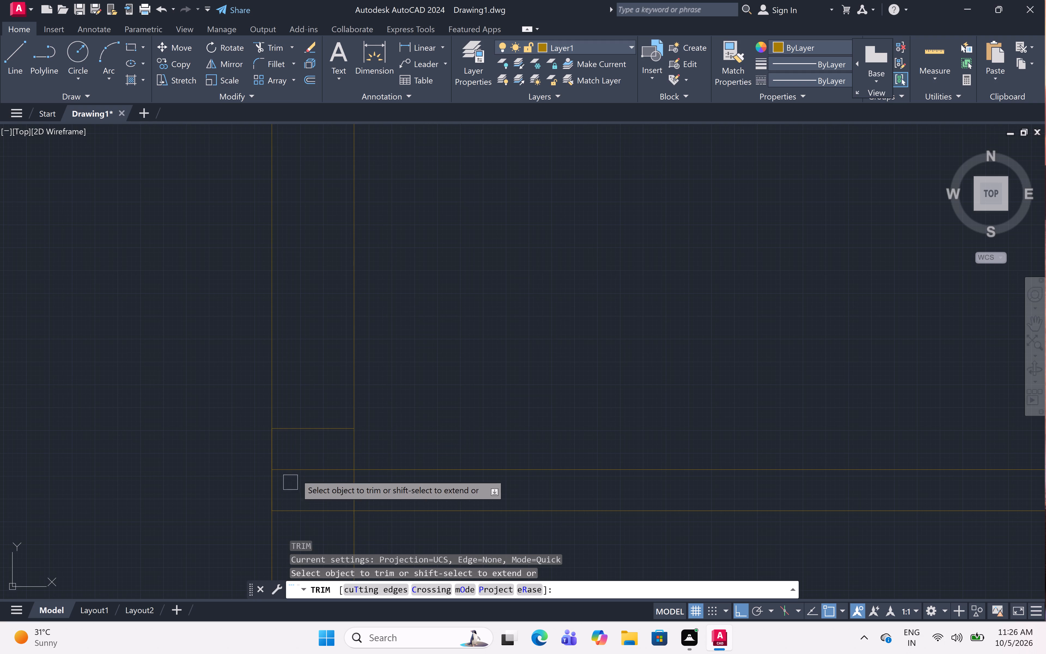
{"action": "left_click", "coordinate": [301, 470]}
{"action": "scroll", "coordinate": [342, 466], "scroll_direction": "up", "scroll_amount": 2}
{"action": "scroll", "coordinate": [342, 466], "scroll_direction": "down", "scroll_amount": 2}
{"action": "scroll", "coordinate": [342, 466], "scroll_direction": "up", "scroll_amount": 1}
{"action": "scroll", "coordinate": [342, 466], "scroll_direction": "down", "scroll_amount": 1}
{"action": "scroll", "coordinate": [342, 466], "scroll_direction": "up", "scroll_amount": 2}
{"action": "scroll", "coordinate": [342, 466], "scroll_direction": "down", "scroll_amount": 1}
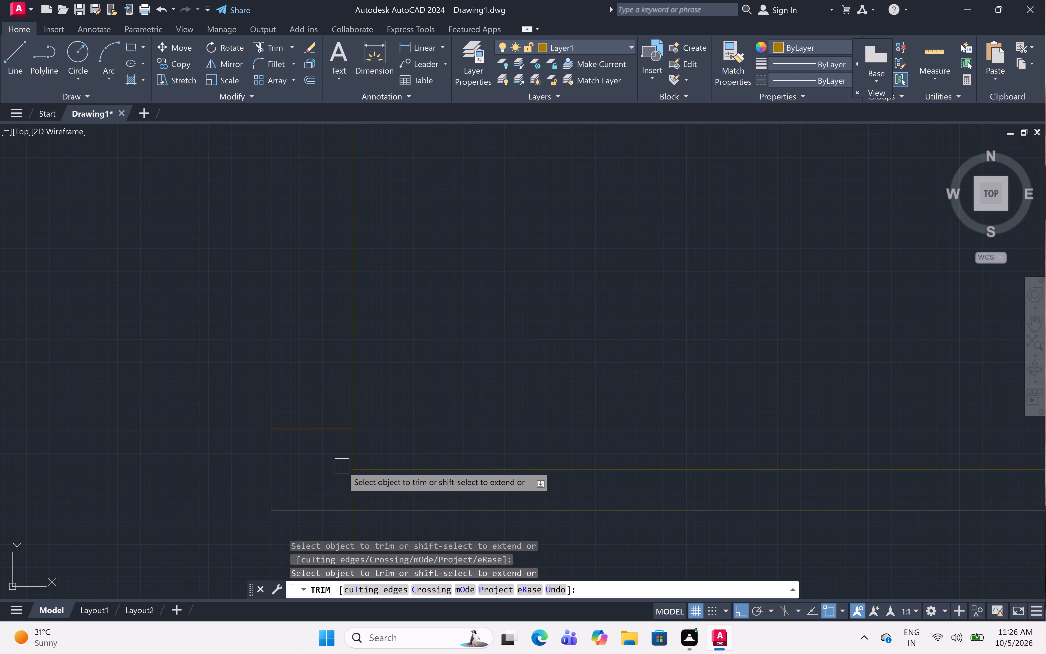
{"action": "key", "text": "Escape"}
Draw a 9" by 9" column where the same partition crosses the vertical partition, starting from the intersection of their lower and right faces.
{"action": "scroll", "coordinate": [341, 462], "scroll_direction": "down", "scroll_amount": 4}
{"action": "scroll", "coordinate": [341, 462], "scroll_direction": "up", "scroll_amount": 2}
{"action": "scroll", "coordinate": [341, 462], "scroll_direction": "down", "scroll_amount": 3}
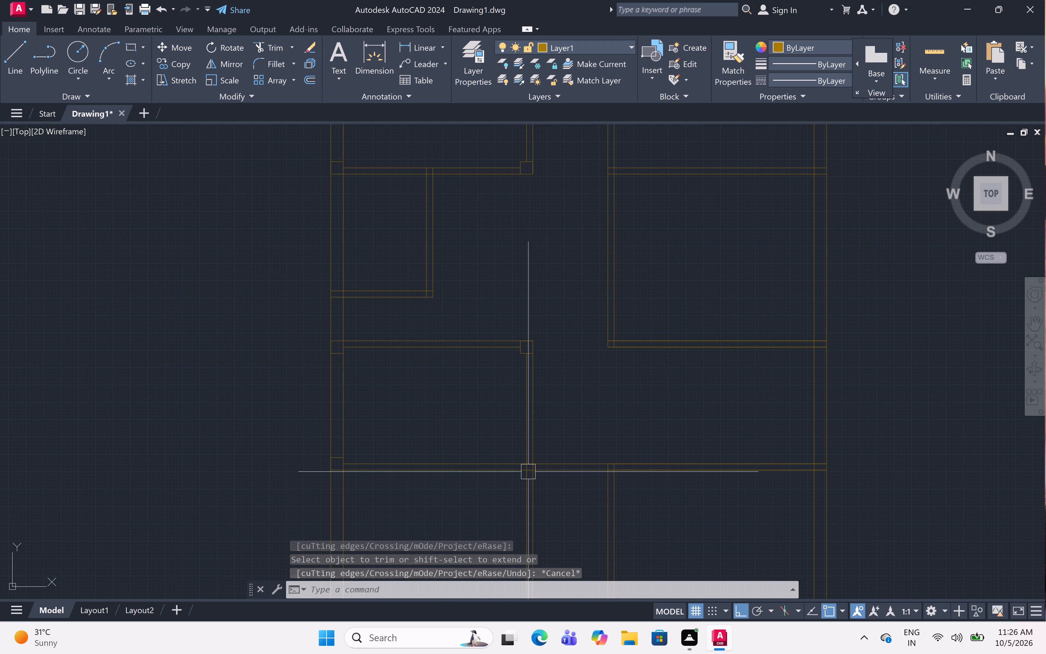
{"action": "scroll", "coordinate": [527, 462], "scroll_direction": "up", "scroll_amount": 5}
{"action": "scroll", "coordinate": [527, 462], "scroll_direction": "down", "scroll_amount": 3}
{"action": "scroll", "coordinate": [527, 462], "scroll_direction": "up", "scroll_amount": 1}
{"action": "scroll", "coordinate": [527, 462], "scroll_direction": "down", "scroll_amount": 2}
{"action": "scroll", "coordinate": [527, 469], "scroll_direction": "up", "scroll_amount": 1}
{"action": "scroll", "coordinate": [526, 469], "scroll_direction": "down", "scroll_amount": 7}
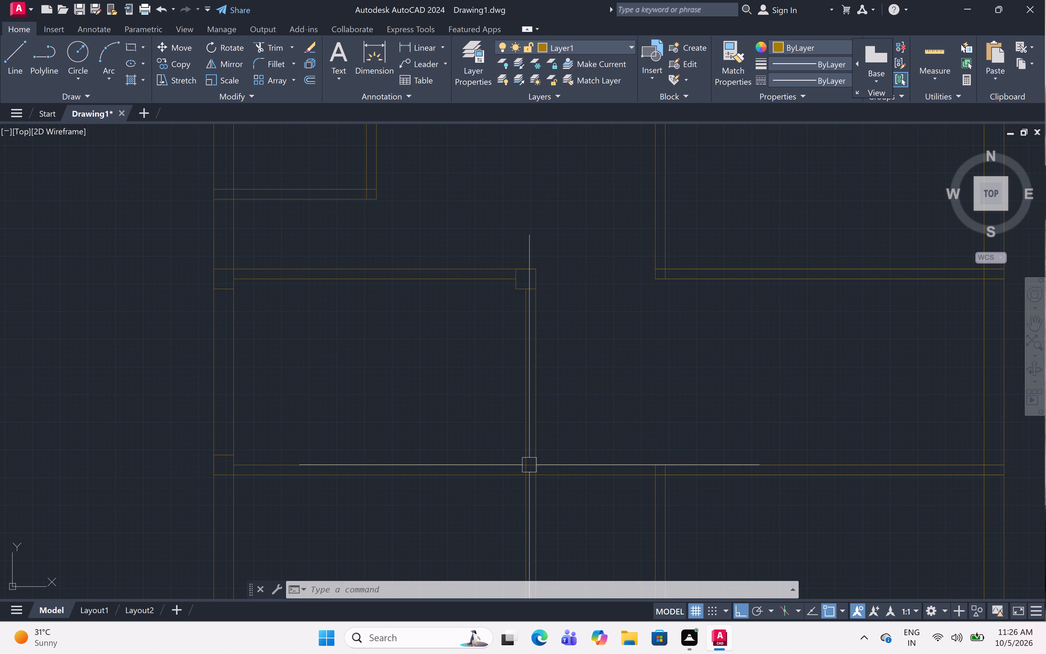
{"action": "scroll", "coordinate": [531, 466], "scroll_direction": "up", "scroll_amount": 1}
{"action": "scroll", "coordinate": [531, 466], "scroll_direction": "down", "scroll_amount": 1}
{"action": "scroll", "coordinate": [530, 466], "scroll_direction": "up", "scroll_amount": 5}
{"action": "scroll", "coordinate": [530, 466], "scroll_direction": "down", "scroll_amount": 1}
{"action": "key", "text": "l"}
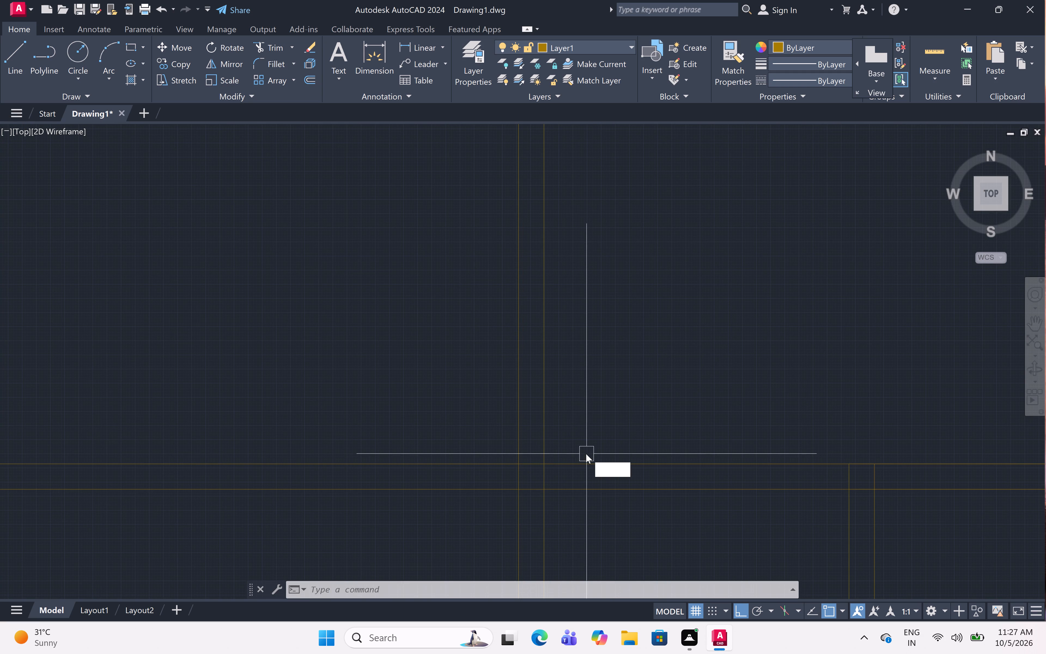
{"action": "key", "text": "space"}
{"action": "left_click", "coordinate": [545, 489]}
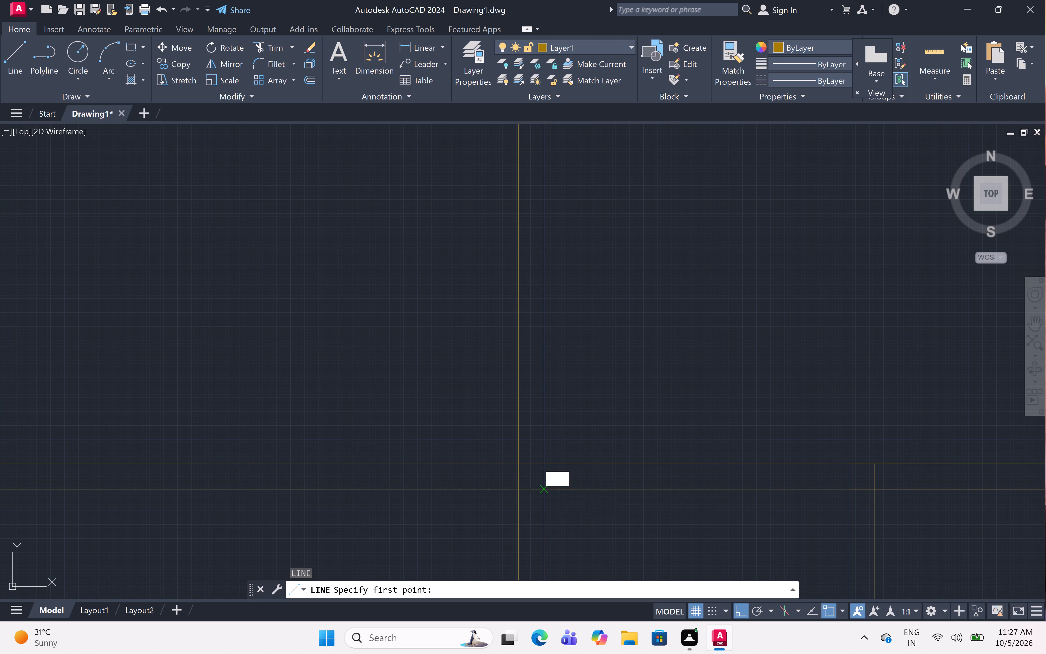
{"action": "key", "text": "9"}
{"action": "type", "text": "\""}
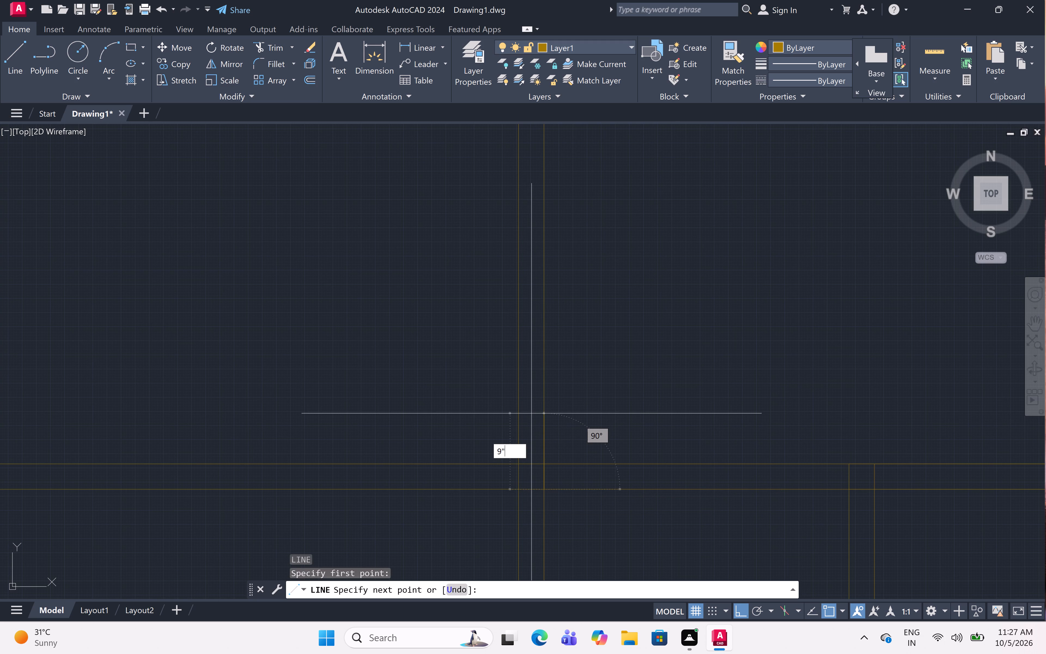
{"action": "key", "text": "space"}
{"action": "key", "text": "9"}
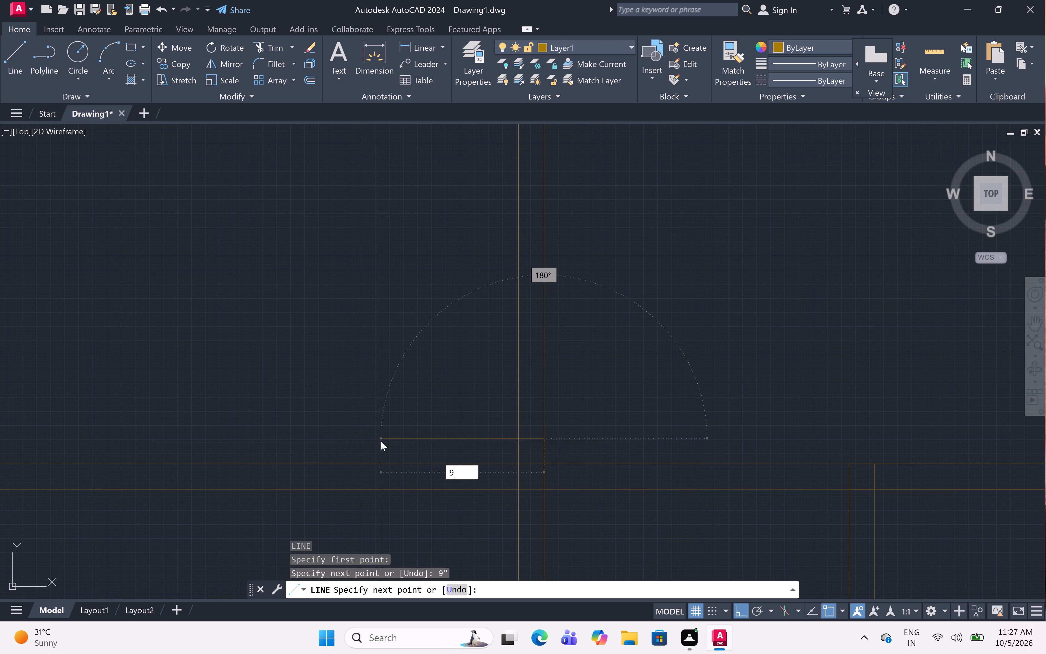
{"action": "key", "text": "shift+quotedbl"}
{"action": "key", "text": "space"}
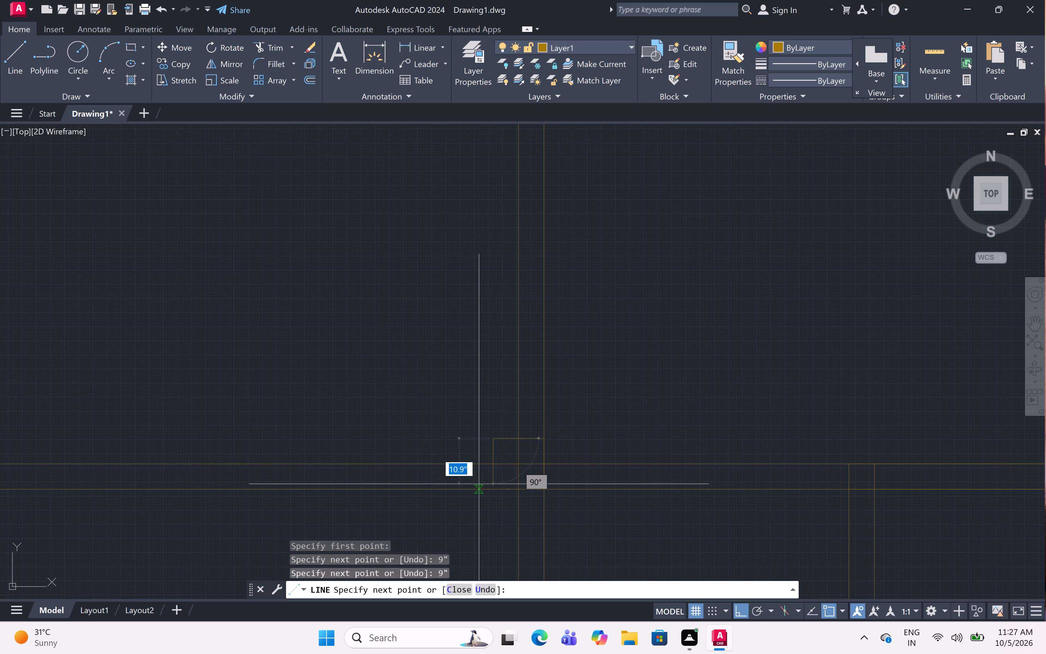
{"action": "left_click", "coordinate": [493, 493]}
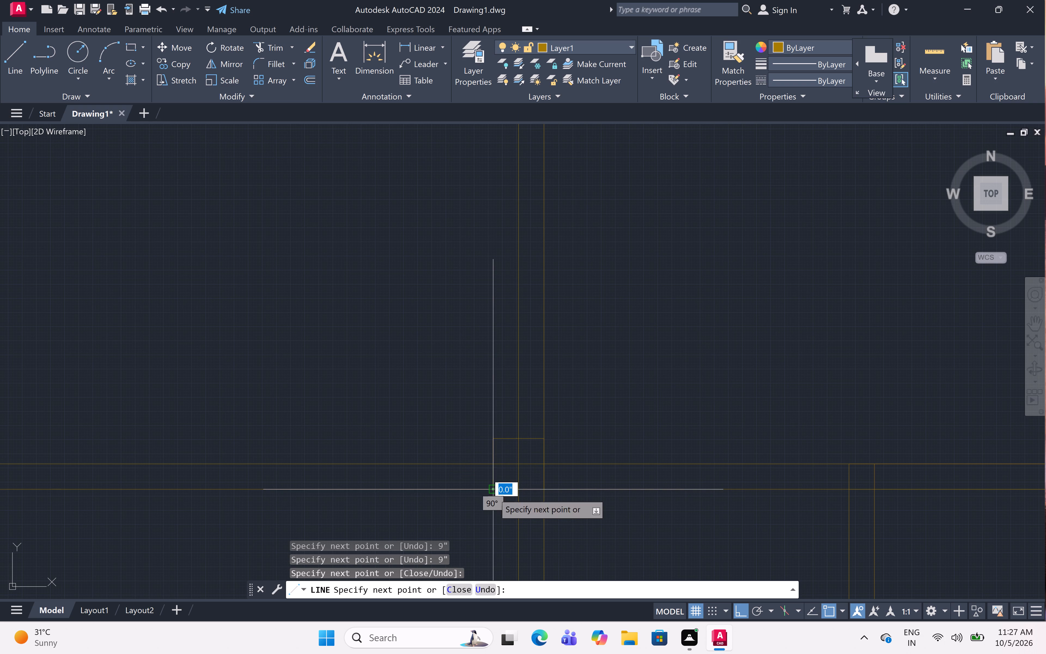
{"action": "key", "text": "Escape"}
Trim the horizontal and vertical partition line segments inside the new crossing column.
{"action": "key", "text": "t"}
{"action": "key", "text": "r"}
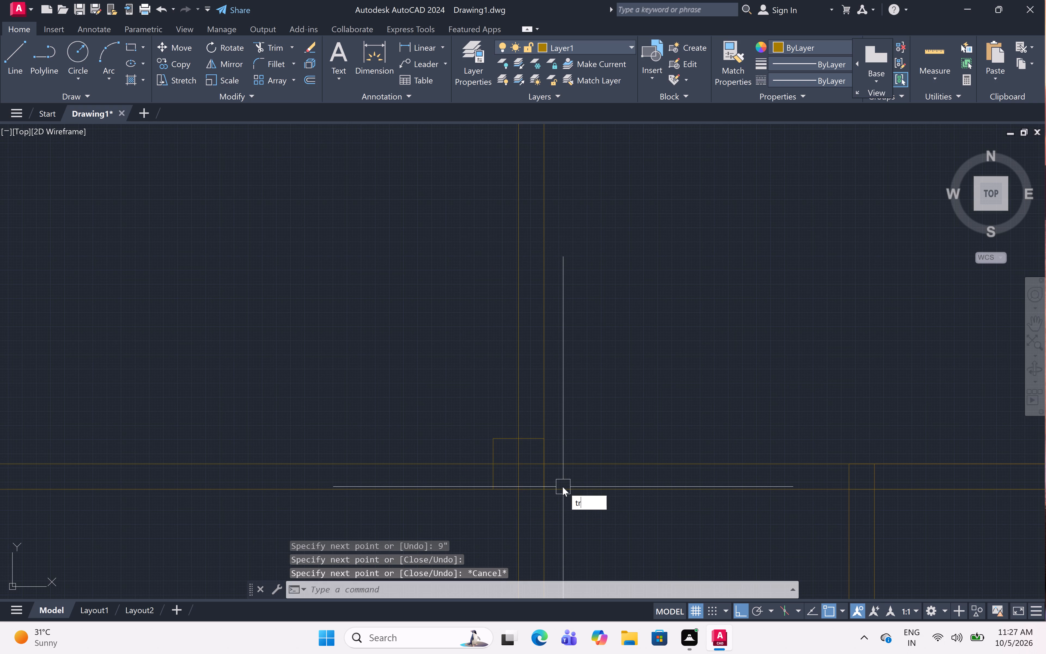
{"action": "key", "text": "space"}
{"action": "left_click", "coordinate": [519, 465]}
{"action": "left_click", "coordinate": [517, 461]}
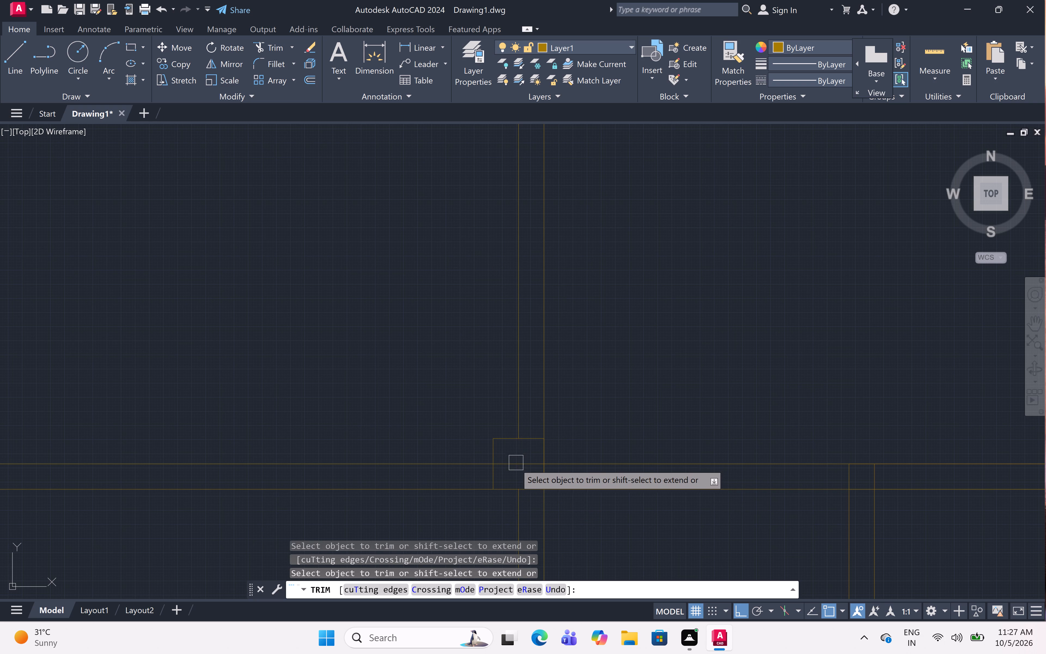
{"action": "left_click", "coordinate": [515, 464]}
Draw a 9" vertical line up from the plan's lower-left outer corner along the outer wall face.
{"action": "scroll", "coordinate": [523, 462], "scroll_direction": "up", "scroll_amount": 11}
{"action": "scroll", "coordinate": [523, 462], "scroll_direction": "down", "scroll_amount": 8}
{"action": "scroll", "coordinate": [523, 462], "scroll_direction": "up", "scroll_amount": 1}
{"action": "scroll", "coordinate": [556, 434], "scroll_direction": "up", "scroll_amount": 2}
{"action": "scroll", "coordinate": [556, 434], "scroll_direction": "down", "scroll_amount": 5}
{"action": "scroll", "coordinate": [556, 434], "scroll_direction": "up", "scroll_amount": 1}
{"action": "scroll", "coordinate": [556, 434], "scroll_direction": "down", "scroll_amount": 2}
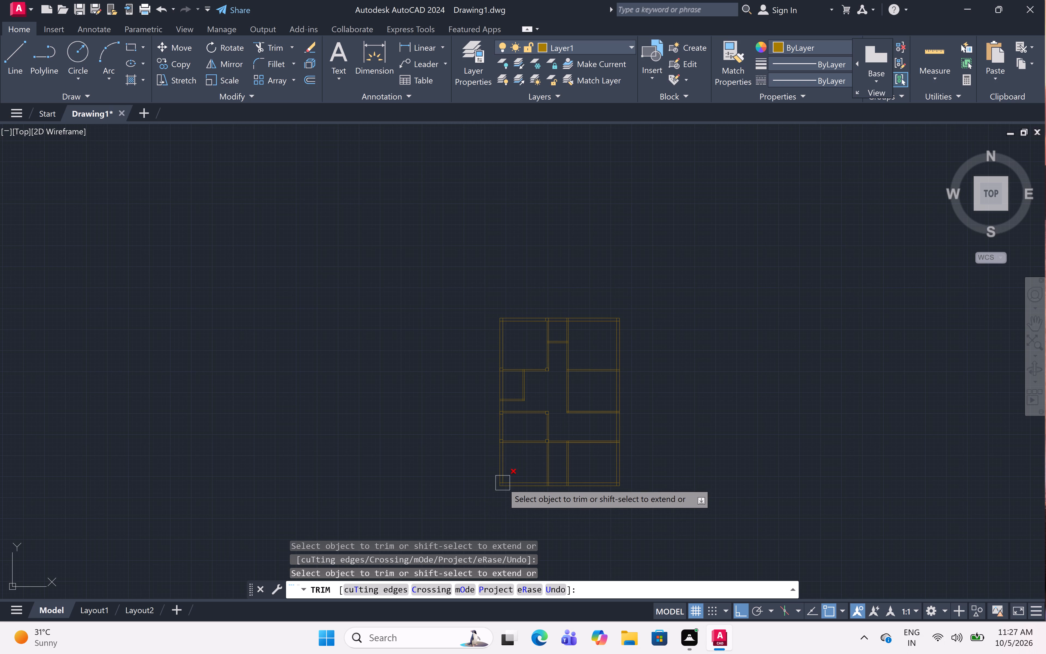
{"action": "scroll", "coordinate": [502, 483], "scroll_direction": "up", "scroll_amount": 2}
{"action": "scroll", "coordinate": [502, 483], "scroll_direction": "down", "scroll_amount": 1}
{"action": "scroll", "coordinate": [502, 483], "scroll_direction": "up", "scroll_amount": 2}
{"action": "scroll", "coordinate": [501, 483], "scroll_direction": "down", "scroll_amount": 2}
{"action": "scroll", "coordinate": [501, 483], "scroll_direction": "up", "scroll_amount": 1}
{"action": "scroll", "coordinate": [501, 483], "scroll_direction": "down", "scroll_amount": 1}
{"action": "scroll", "coordinate": [501, 483], "scroll_direction": "up", "scroll_amount": 6}
{"action": "scroll", "coordinate": [487, 496], "scroll_direction": "down", "scroll_amount": 1}
{"action": "scroll", "coordinate": [494, 490], "scroll_direction": "up", "scroll_amount": 1}
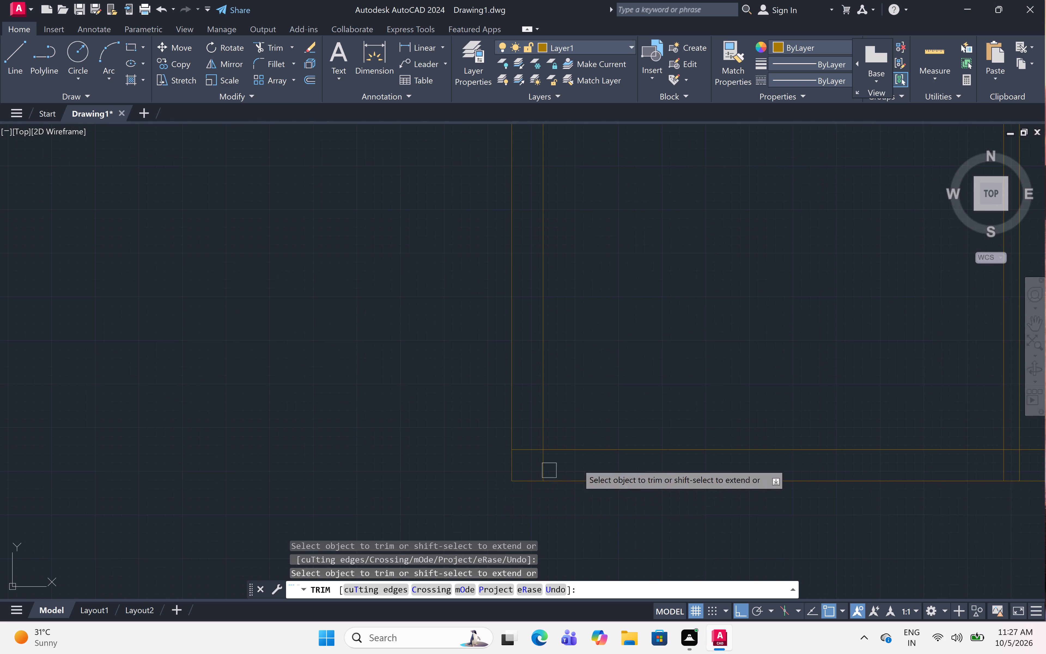
{"action": "key", "text": "l"}
{"action": "key", "text": "space"}
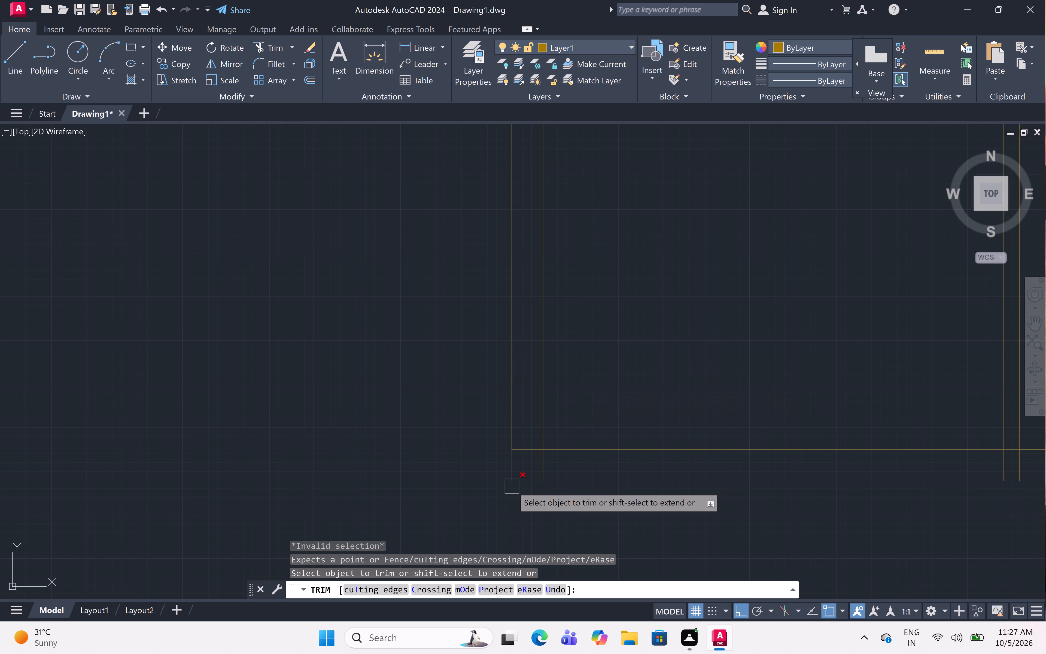
{"action": "key", "text": "Escape"}
{"action": "type", "text": "l"}
{"action": "key", "text": "space"}
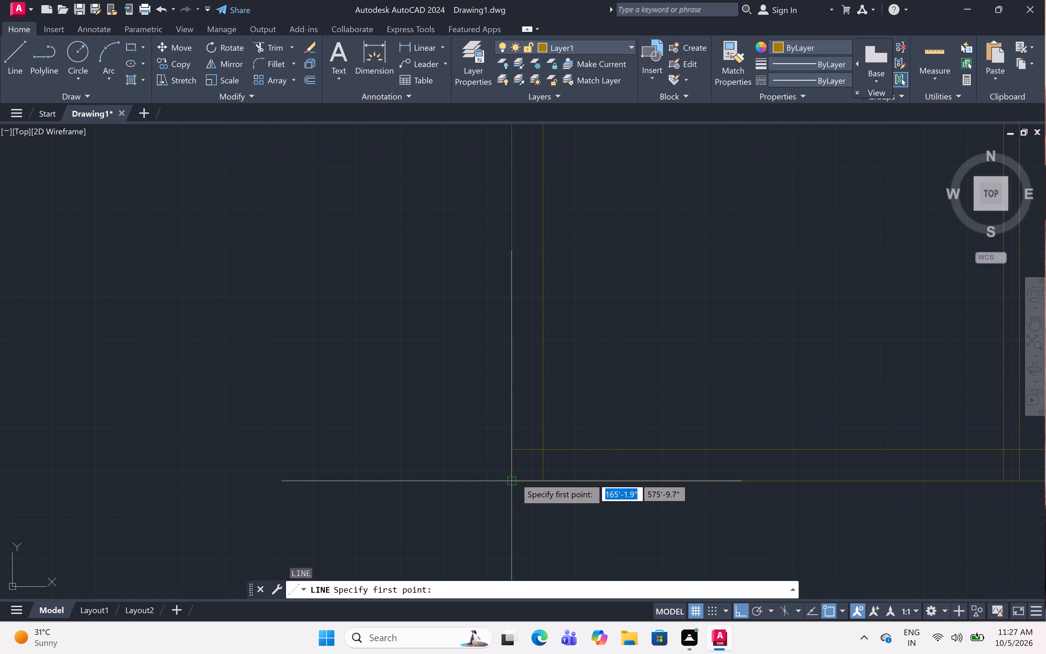
{"action": "left_click", "coordinate": [515, 478]}
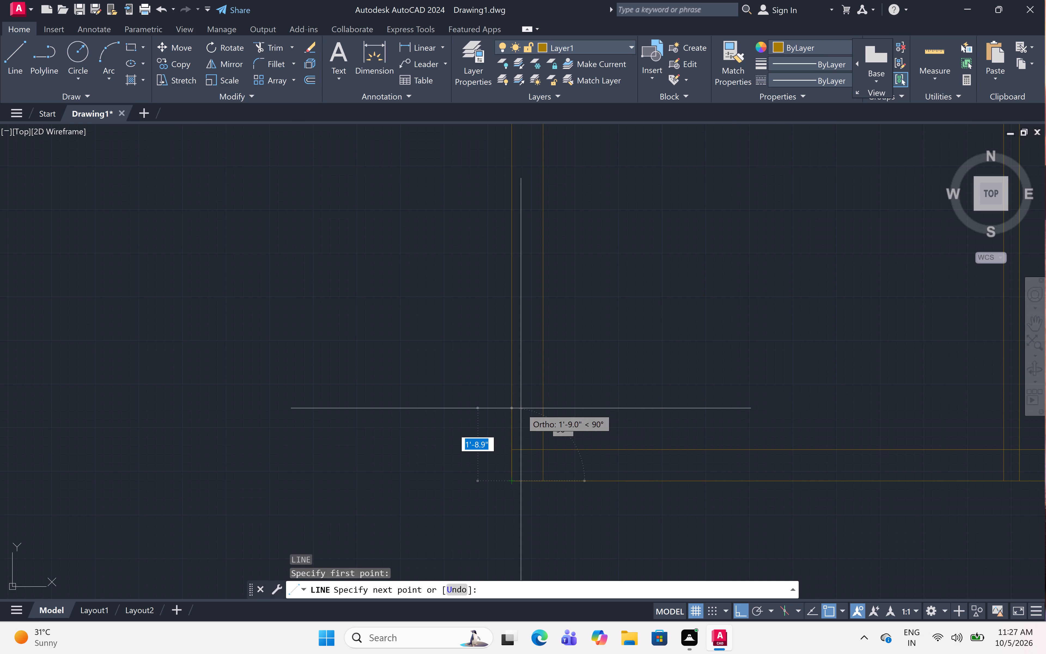
{"action": "key", "text": "9"}
{"action": "type", "text": "\""}
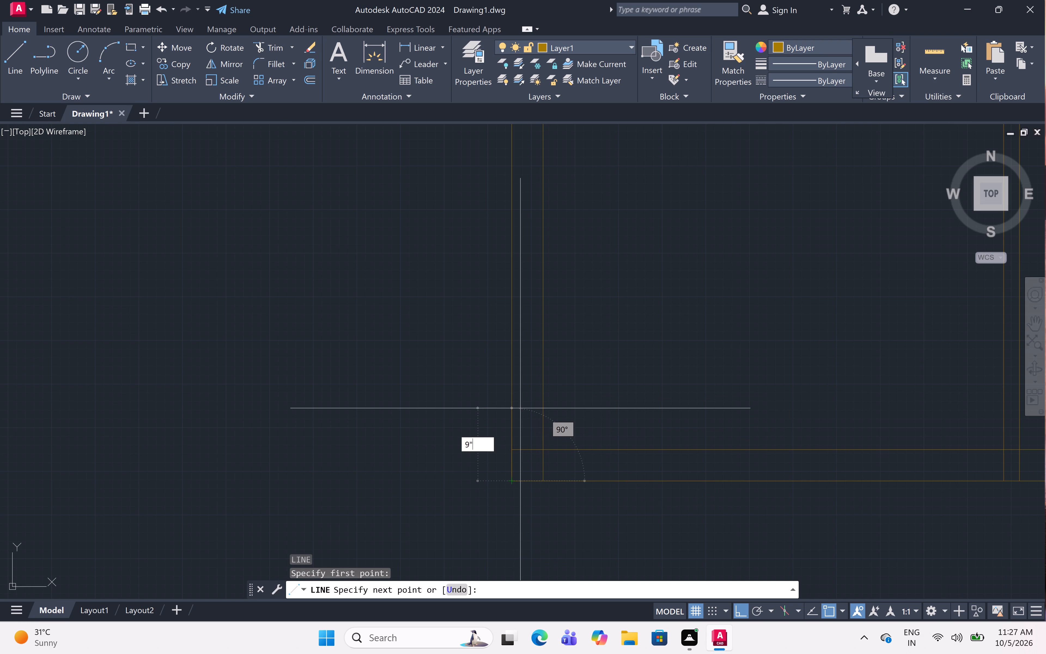
{"action": "key", "text": "space"}
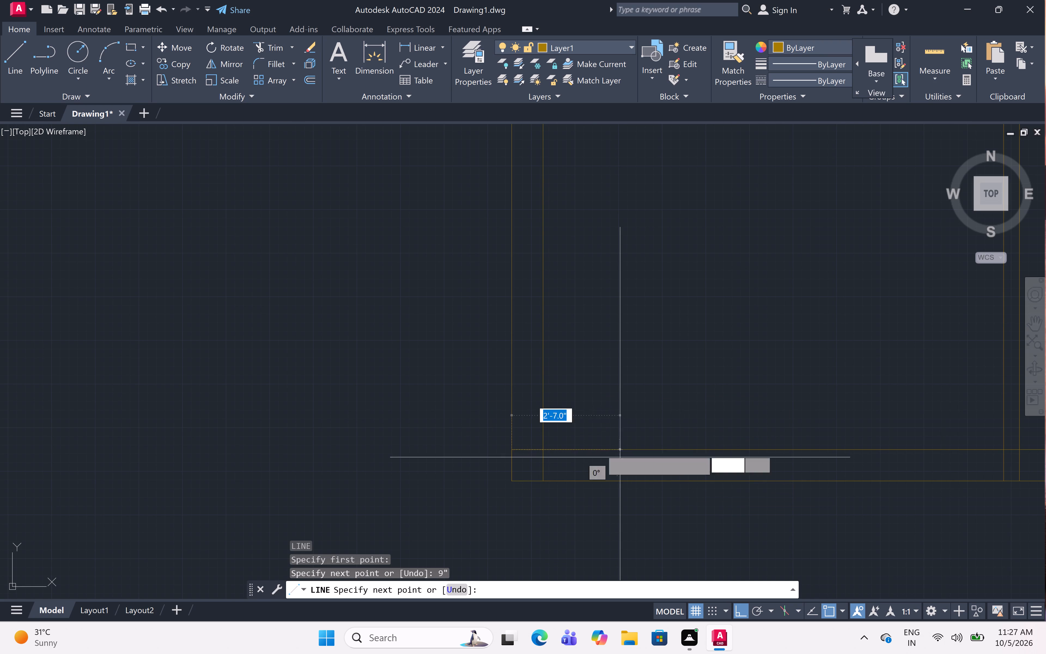
{"action": "key", "text": "Escape"}
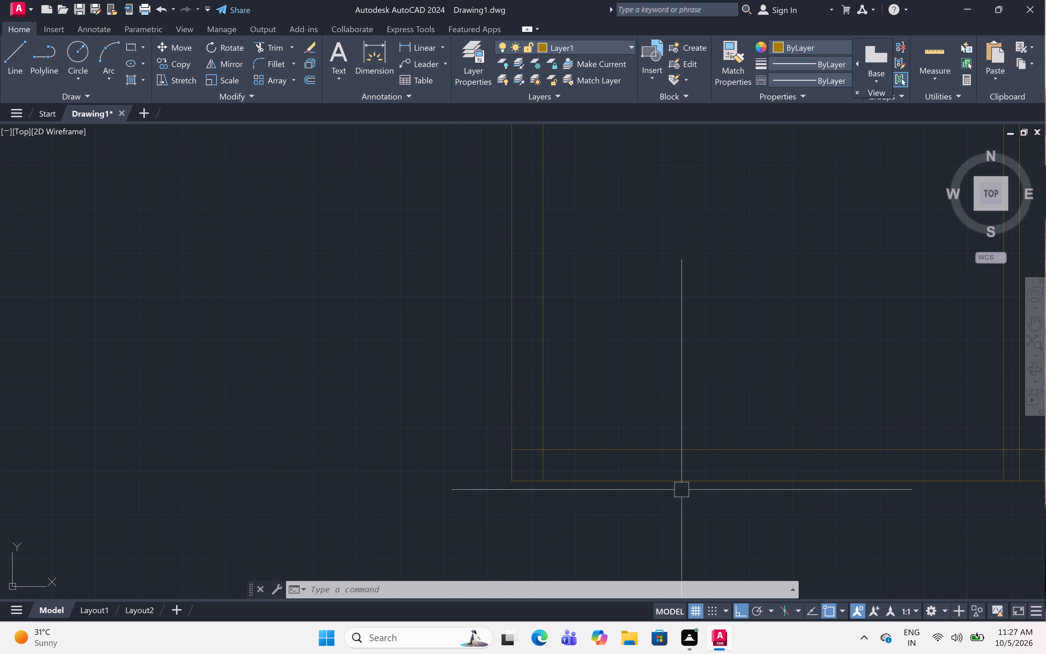
Draw a 9" square column outline inside the bottom outer wall, starting where the left vertical partition's left face meets the wall's inner face.
{"action": "scroll", "coordinate": [695, 487], "scroll_direction": "down", "scroll_amount": 1}
{"action": "scroll", "coordinate": [694, 487], "scroll_direction": "up", "scroll_amount": 3}
{"action": "scroll", "coordinate": [692, 487], "scroll_direction": "down", "scroll_amount": 2}
{"action": "scroll", "coordinate": [691, 487], "scroll_direction": "up", "scroll_amount": 1}
{"action": "scroll", "coordinate": [691, 487], "scroll_direction": "down", "scroll_amount": 3}
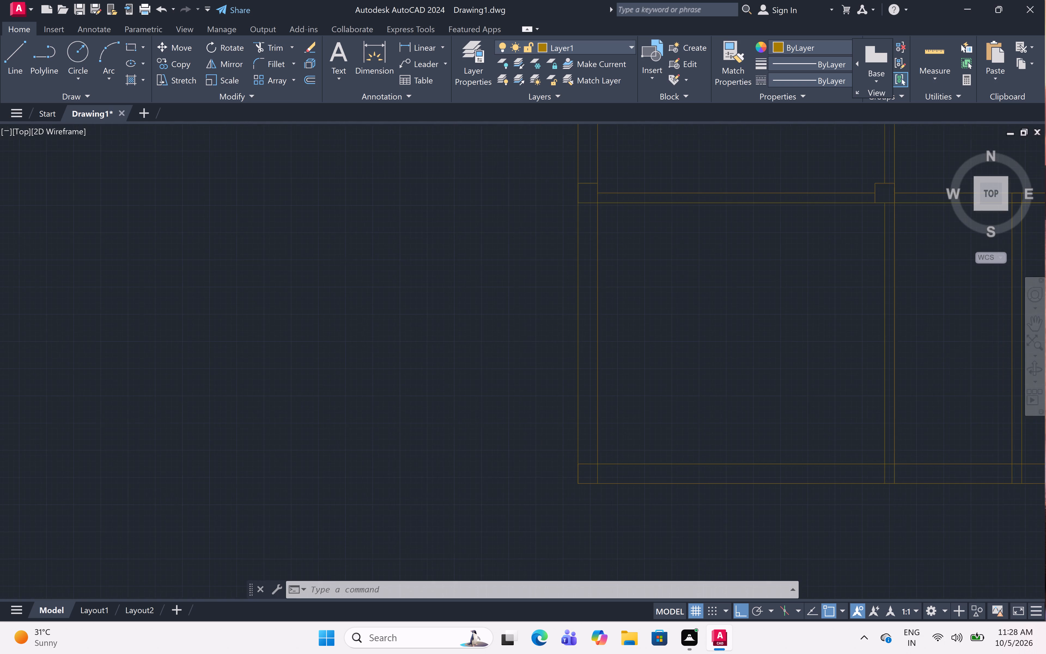
{"action": "scroll", "coordinate": [832, 479], "scroll_direction": "up", "scroll_amount": 7}
{"action": "scroll", "coordinate": [832, 479], "scroll_direction": "down", "scroll_amount": 1}
{"action": "scroll", "coordinate": [832, 479], "scroll_direction": "up", "scroll_amount": 3}
{"action": "scroll", "coordinate": [832, 479], "scroll_direction": "down", "scroll_amount": 2}
{"action": "scroll", "coordinate": [832, 479], "scroll_direction": "up", "scroll_amount": 1}
{"action": "scroll", "coordinate": [832, 479], "scroll_direction": "down", "scroll_amount": 2}
{"action": "type", "text": "l"}
{"action": "key", "text": "space"}
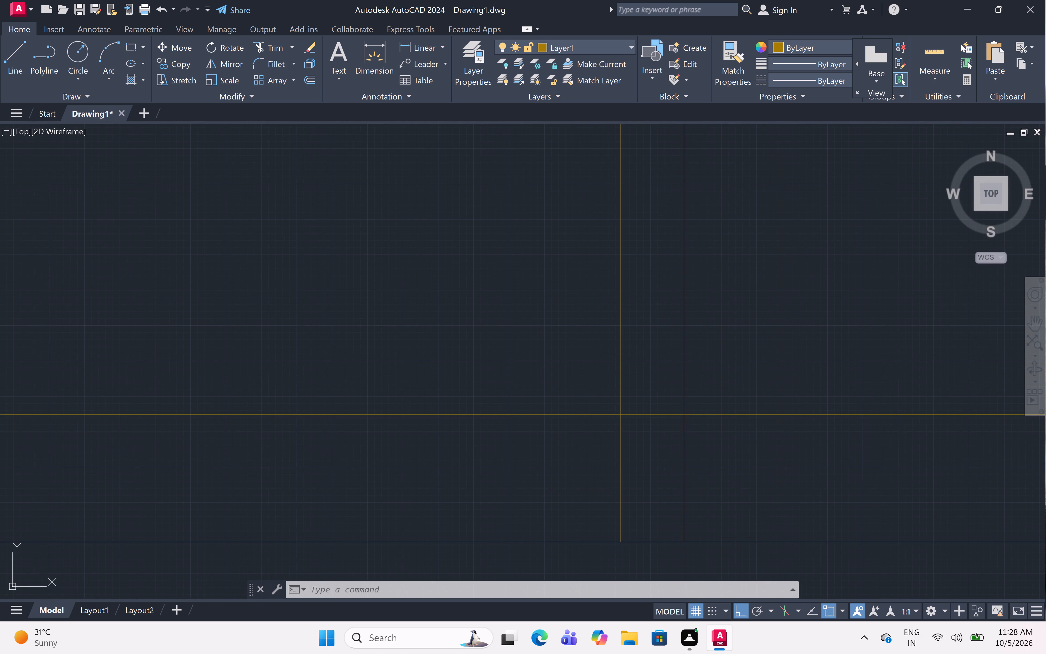
{"action": "left_click", "coordinate": [617, 418]}
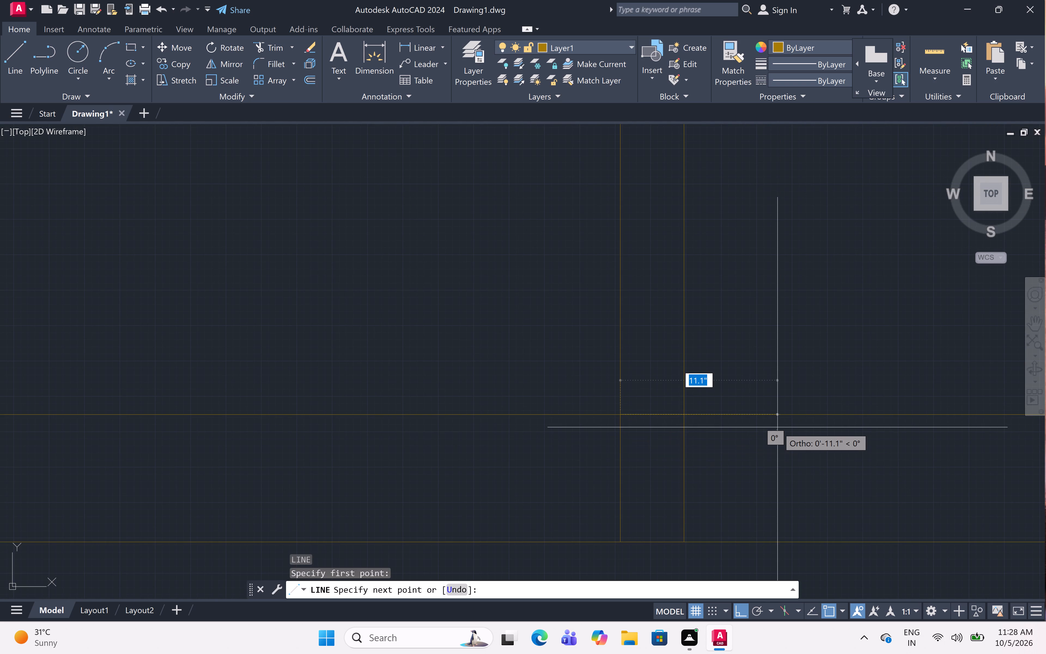
{"action": "key", "text": "9"}
{"action": "type", "text": "\""}
{"action": "key", "text": "space"}
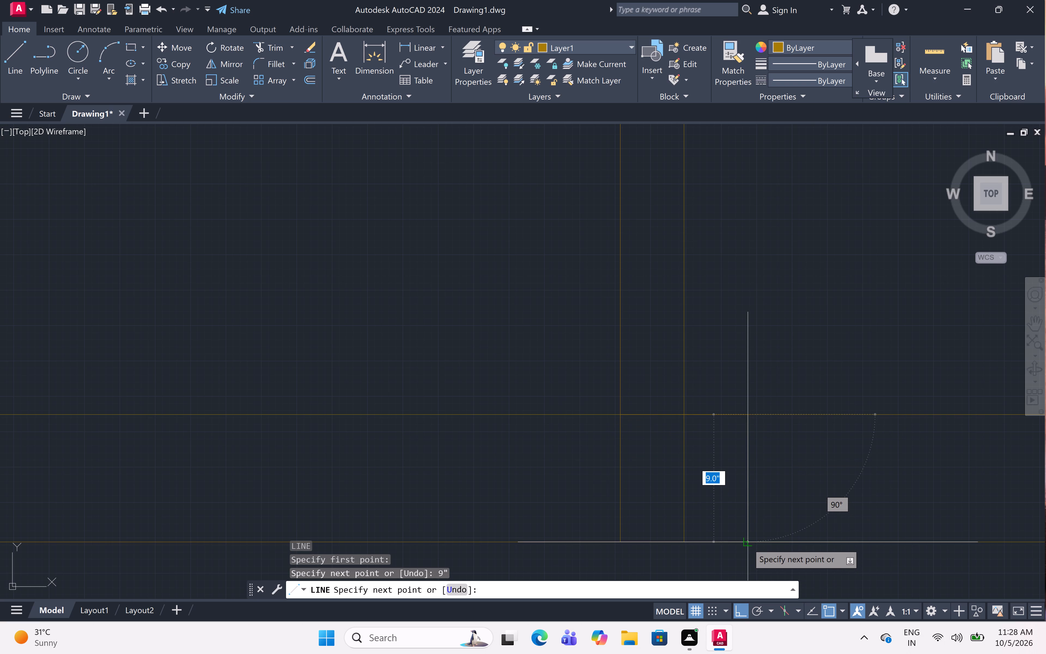
{"action": "left_click", "coordinate": [748, 543]}
{"action": "key", "text": "Escape"}
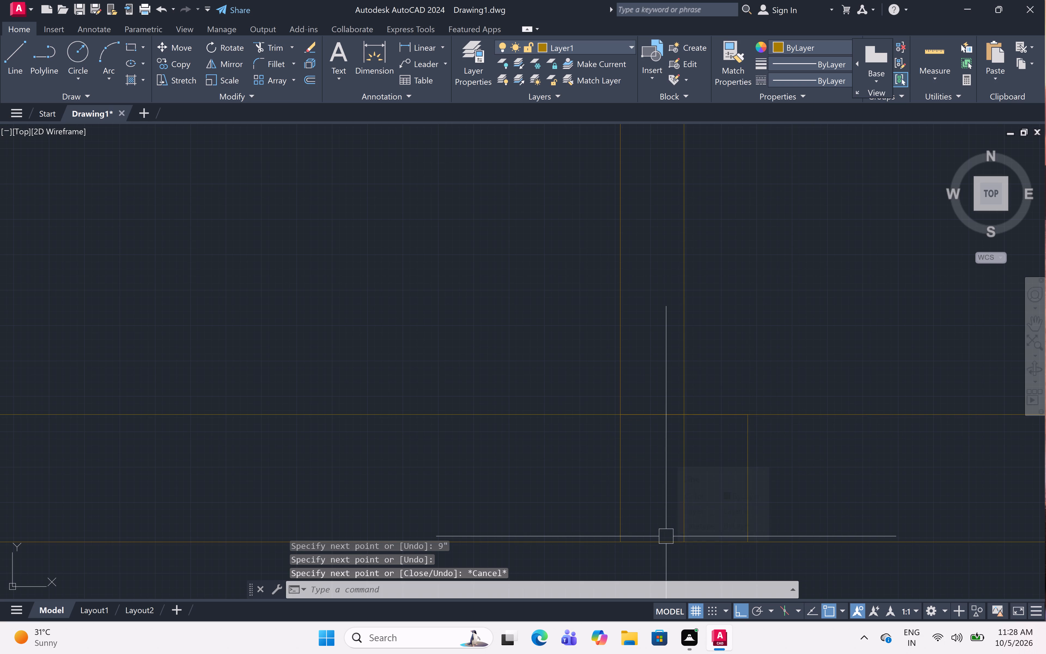
Trim the vertical partition line segment inside the new bottom-wall column.
{"action": "type", "text": "tr"}
{"action": "key", "text": "space"}
{"action": "left_click", "coordinate": [681, 521]}
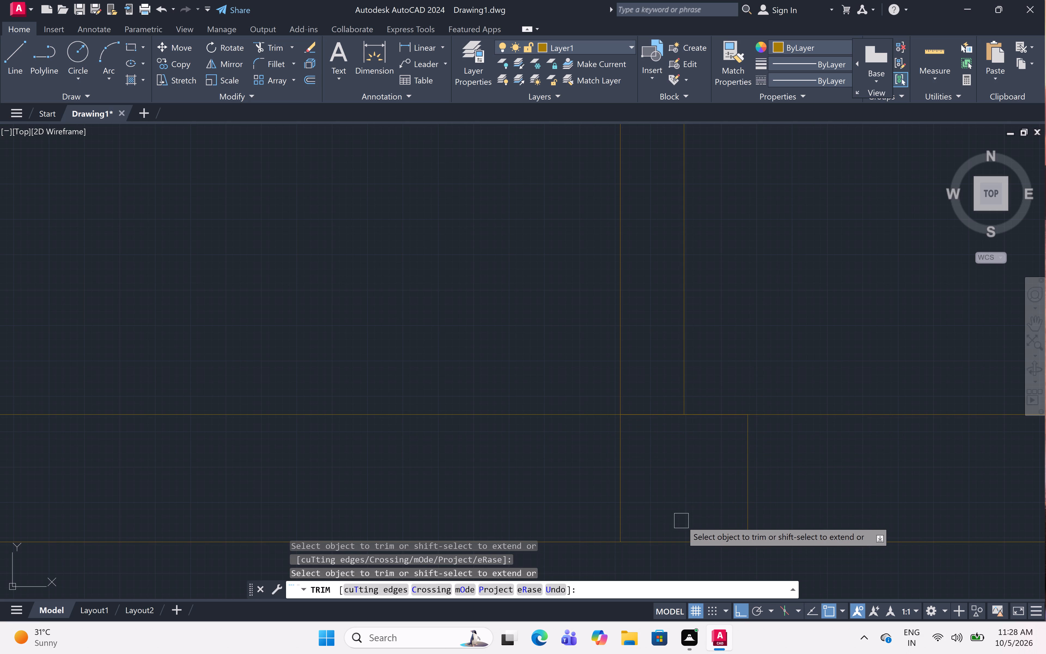
{"action": "scroll", "coordinate": [678, 521], "scroll_direction": "down", "scroll_amount": 12}
{"action": "scroll", "coordinate": [678, 521], "scroll_direction": "up", "scroll_amount": 1}
{"action": "scroll", "coordinate": [678, 521], "scroll_direction": "down", "scroll_amount": 1}
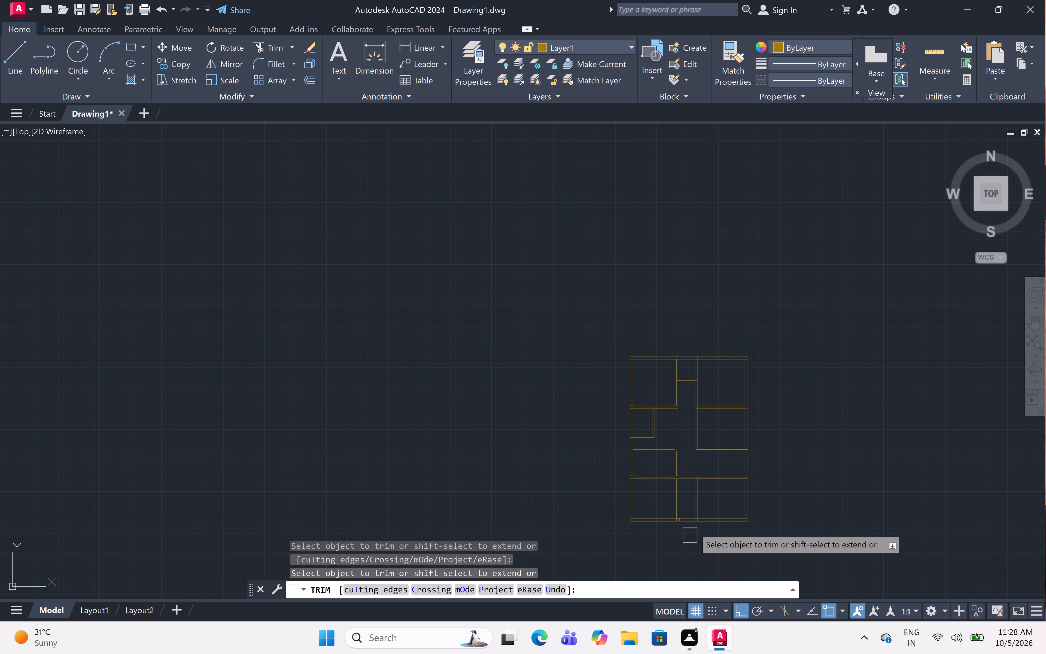
Draw a 9" square column outline inside the bottom outer wall, starting where the right vertical partition's left face meets the wall's inner face.
{"action": "scroll", "coordinate": [693, 522], "scroll_direction": "up", "scroll_amount": 1}
{"action": "scroll", "coordinate": [693, 522], "scroll_direction": "down", "scroll_amount": 2}
{"action": "scroll", "coordinate": [693, 522], "scroll_direction": "up", "scroll_amount": 3}
{"action": "scroll", "coordinate": [695, 522], "scroll_direction": "down", "scroll_amount": 2}
{"action": "scroll", "coordinate": [695, 522], "scroll_direction": "up", "scroll_amount": 4}
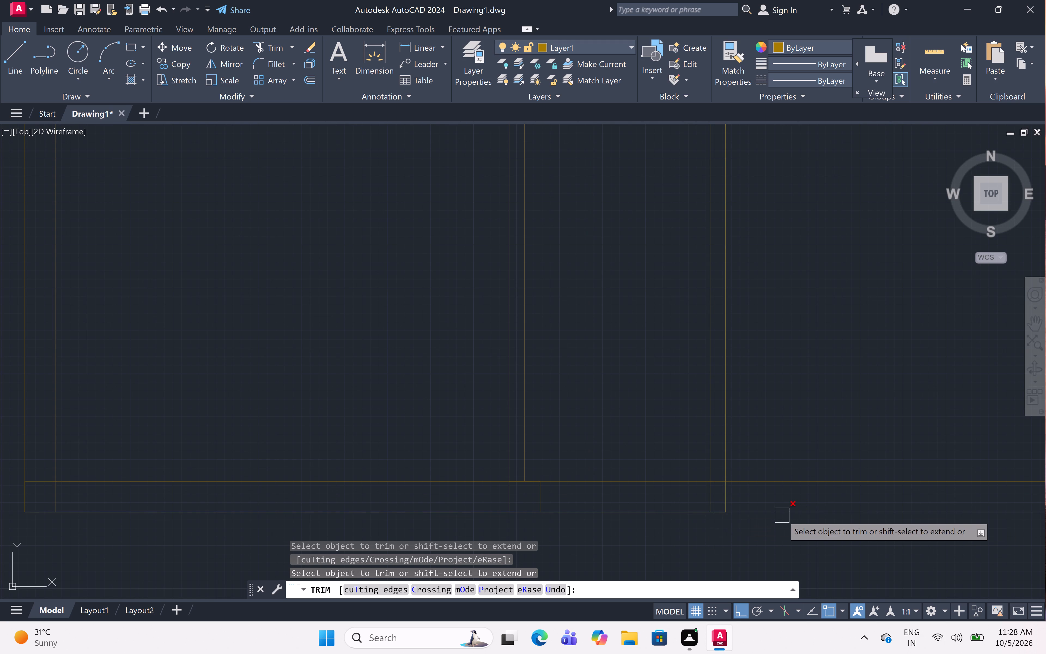
{"action": "key", "text": "Escape"}
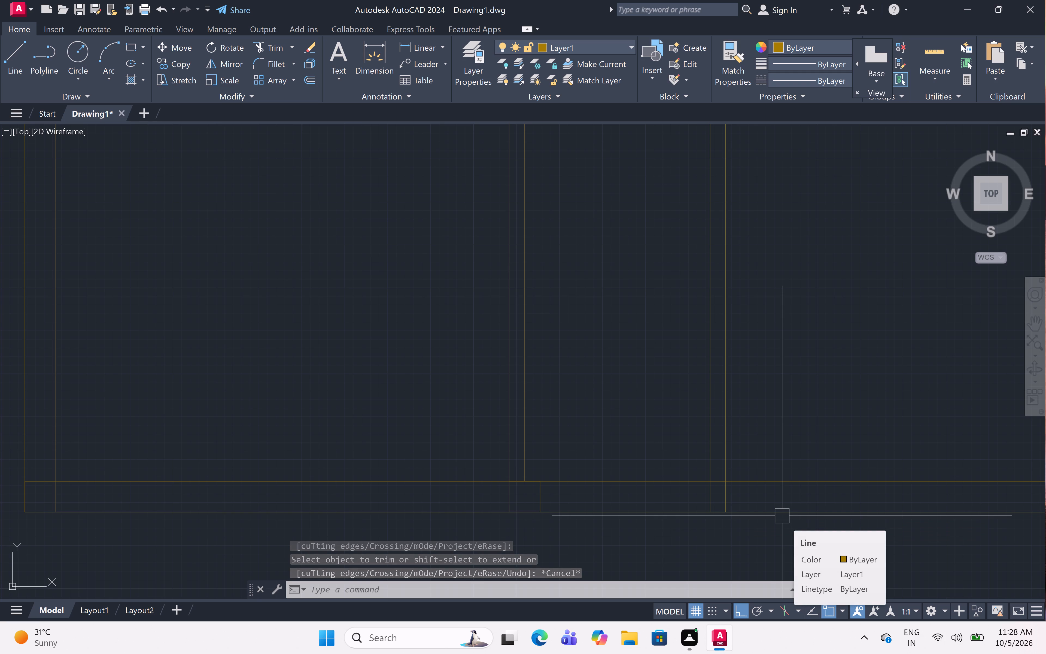
{"action": "type", "text": "l"}
{"action": "key", "text": "space"}
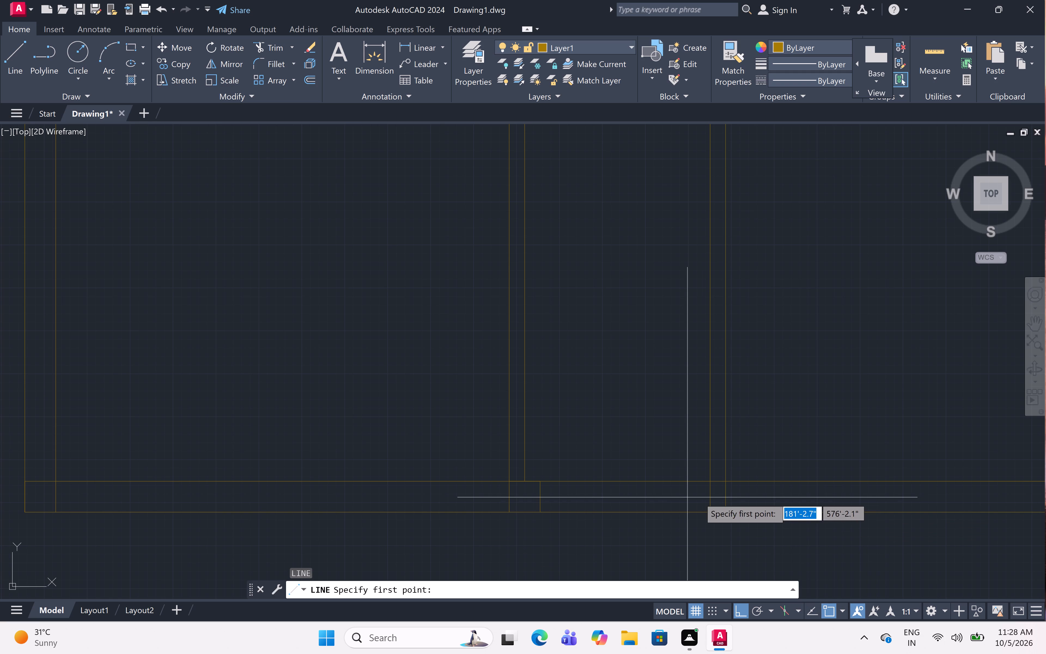
{"action": "left_click_drag", "start_coordinate": [713, 485], "coordinate": [716, 486]}
{"action": "type", "text": "9\""}
{"action": "key", "text": "space"}
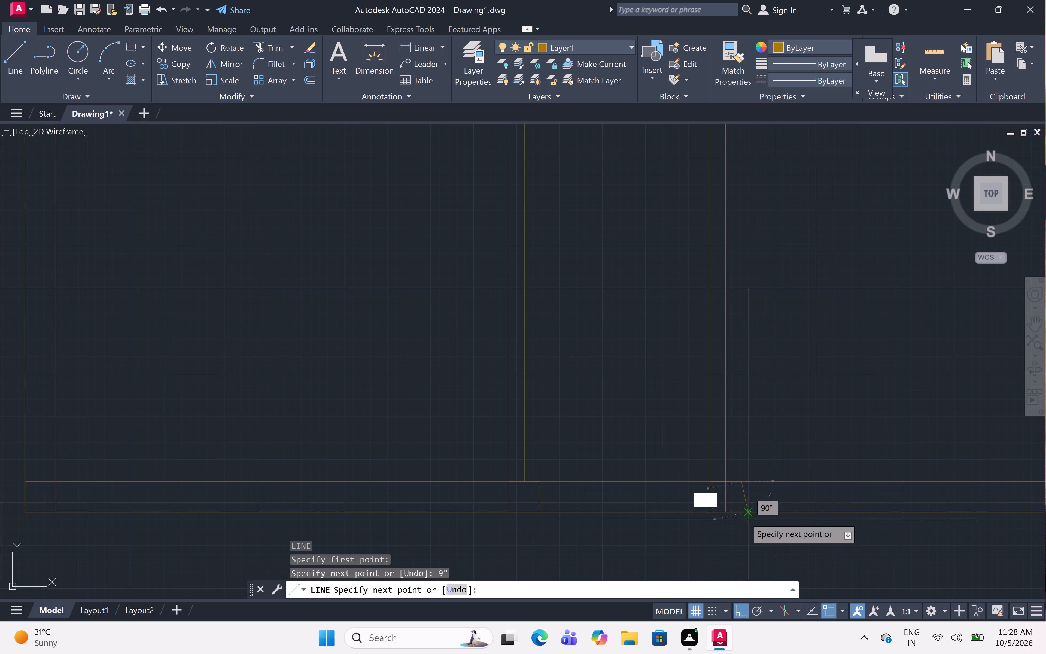
{"action": "left_click", "coordinate": [743, 514]}
{"action": "key", "text": "Escape"}
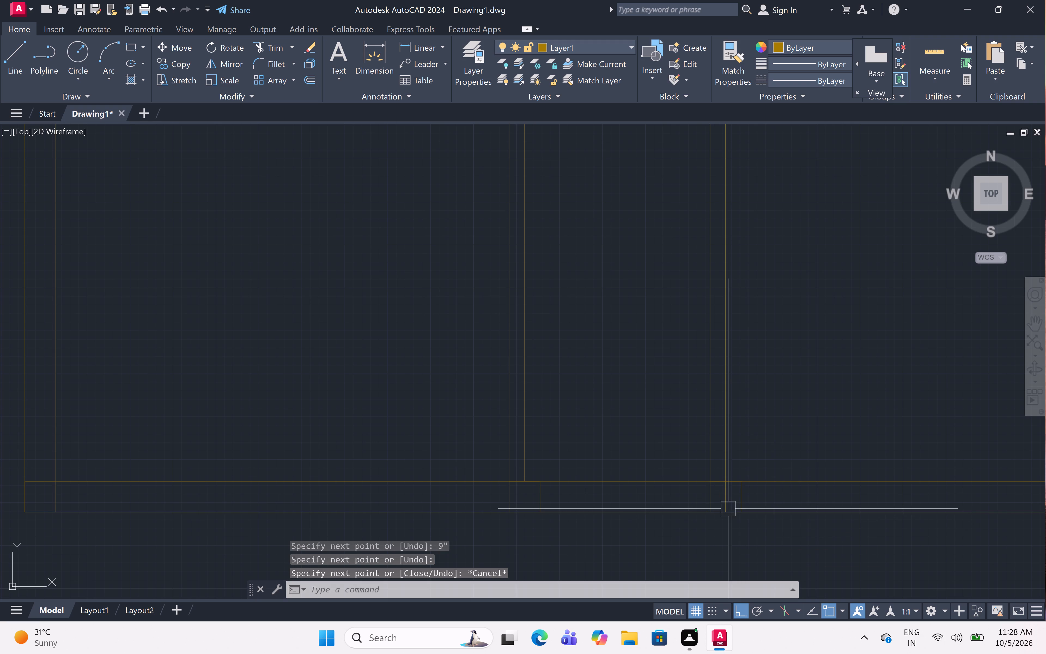
Trim the vertical partition line segment inside the new bottom-wall column.
{"action": "type", "text": "tr"}
{"action": "key", "text": "space"}
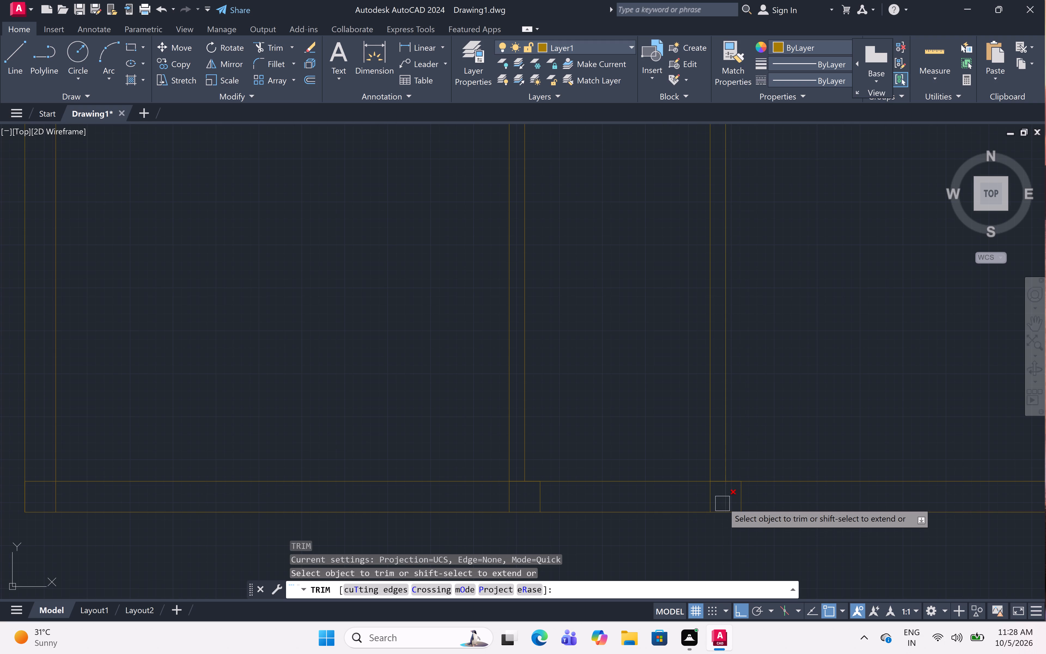
{"action": "left_click", "coordinate": [723, 502]}
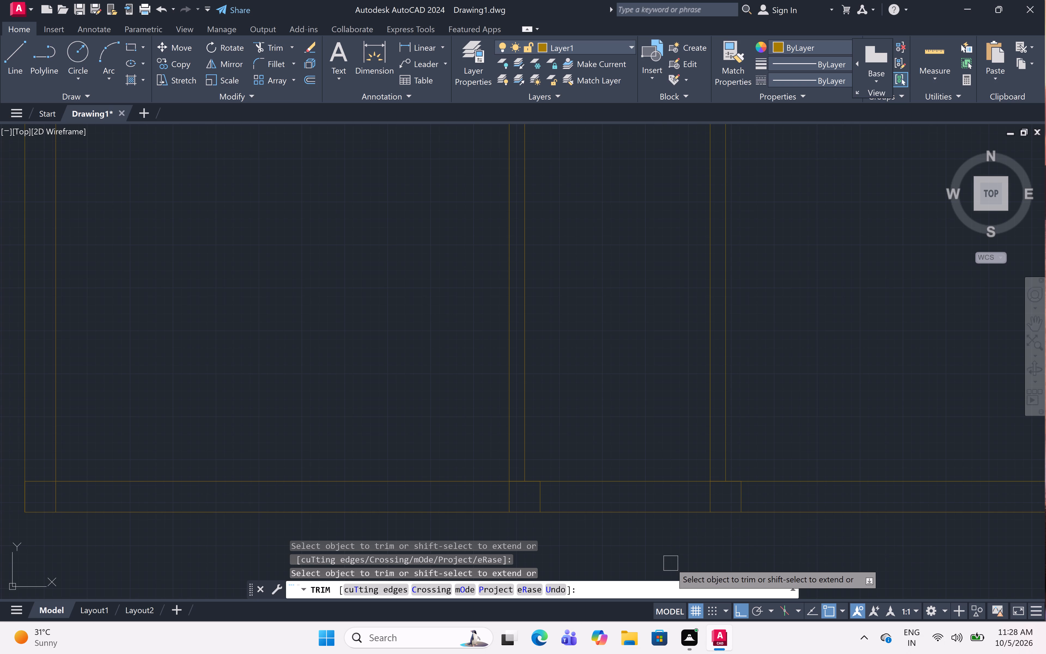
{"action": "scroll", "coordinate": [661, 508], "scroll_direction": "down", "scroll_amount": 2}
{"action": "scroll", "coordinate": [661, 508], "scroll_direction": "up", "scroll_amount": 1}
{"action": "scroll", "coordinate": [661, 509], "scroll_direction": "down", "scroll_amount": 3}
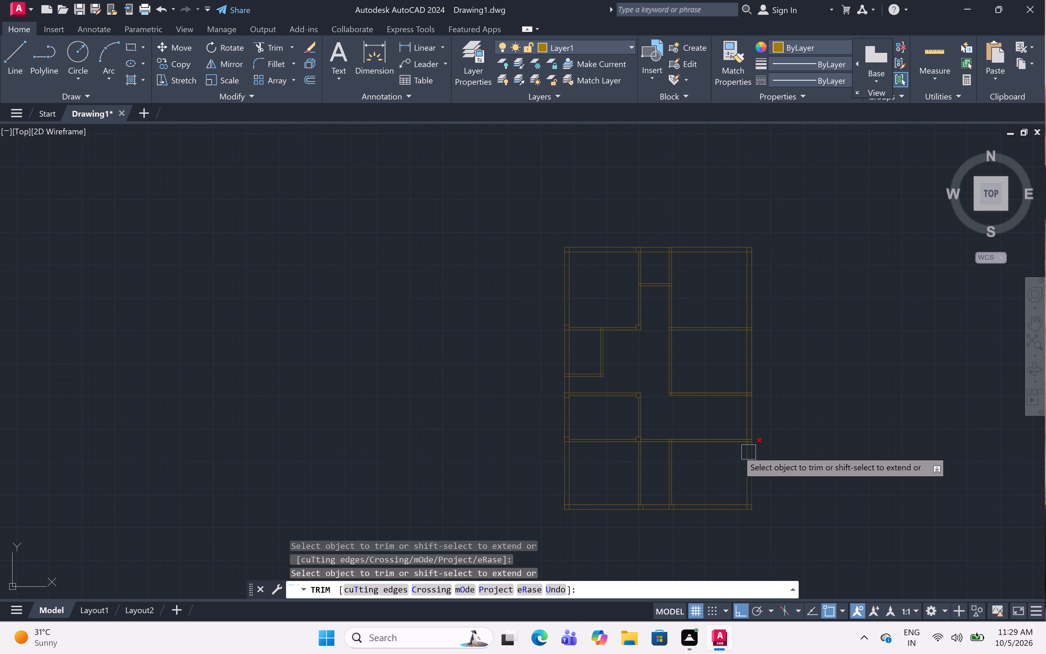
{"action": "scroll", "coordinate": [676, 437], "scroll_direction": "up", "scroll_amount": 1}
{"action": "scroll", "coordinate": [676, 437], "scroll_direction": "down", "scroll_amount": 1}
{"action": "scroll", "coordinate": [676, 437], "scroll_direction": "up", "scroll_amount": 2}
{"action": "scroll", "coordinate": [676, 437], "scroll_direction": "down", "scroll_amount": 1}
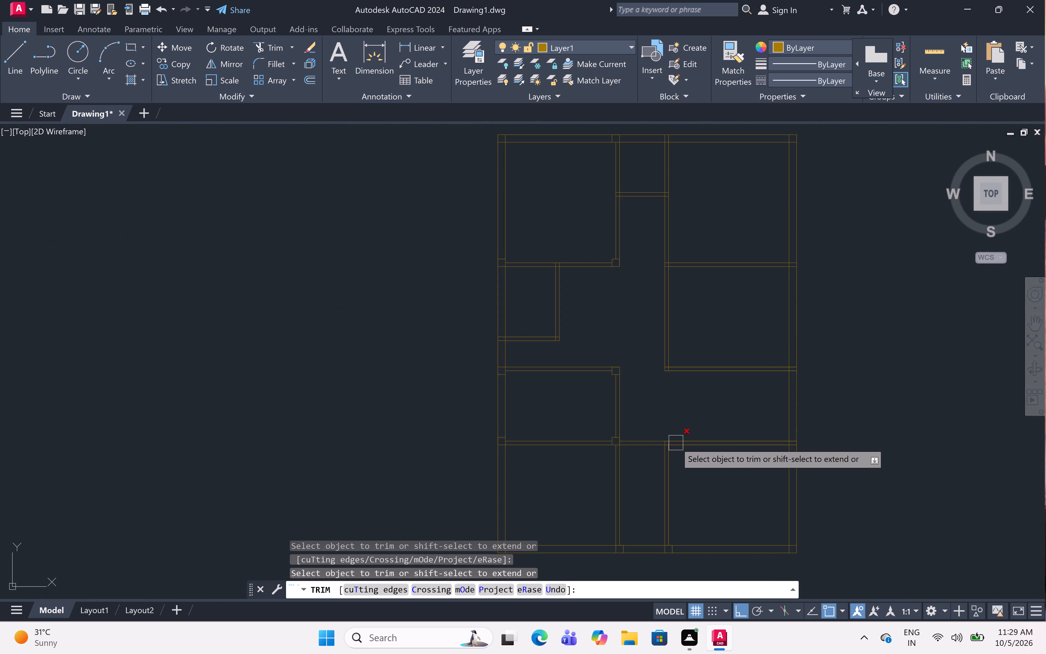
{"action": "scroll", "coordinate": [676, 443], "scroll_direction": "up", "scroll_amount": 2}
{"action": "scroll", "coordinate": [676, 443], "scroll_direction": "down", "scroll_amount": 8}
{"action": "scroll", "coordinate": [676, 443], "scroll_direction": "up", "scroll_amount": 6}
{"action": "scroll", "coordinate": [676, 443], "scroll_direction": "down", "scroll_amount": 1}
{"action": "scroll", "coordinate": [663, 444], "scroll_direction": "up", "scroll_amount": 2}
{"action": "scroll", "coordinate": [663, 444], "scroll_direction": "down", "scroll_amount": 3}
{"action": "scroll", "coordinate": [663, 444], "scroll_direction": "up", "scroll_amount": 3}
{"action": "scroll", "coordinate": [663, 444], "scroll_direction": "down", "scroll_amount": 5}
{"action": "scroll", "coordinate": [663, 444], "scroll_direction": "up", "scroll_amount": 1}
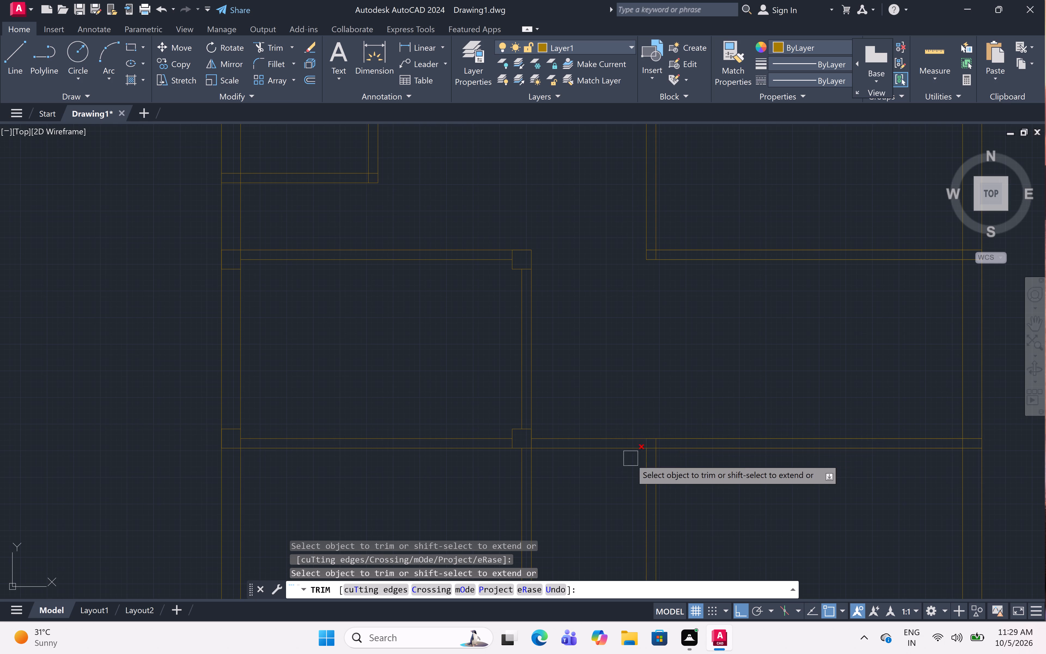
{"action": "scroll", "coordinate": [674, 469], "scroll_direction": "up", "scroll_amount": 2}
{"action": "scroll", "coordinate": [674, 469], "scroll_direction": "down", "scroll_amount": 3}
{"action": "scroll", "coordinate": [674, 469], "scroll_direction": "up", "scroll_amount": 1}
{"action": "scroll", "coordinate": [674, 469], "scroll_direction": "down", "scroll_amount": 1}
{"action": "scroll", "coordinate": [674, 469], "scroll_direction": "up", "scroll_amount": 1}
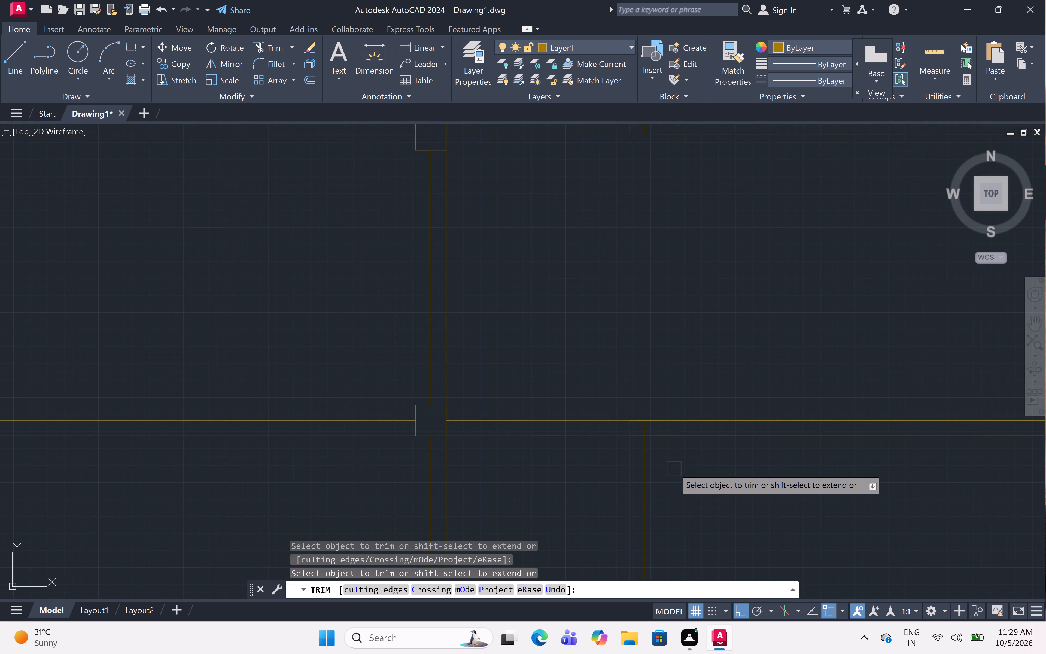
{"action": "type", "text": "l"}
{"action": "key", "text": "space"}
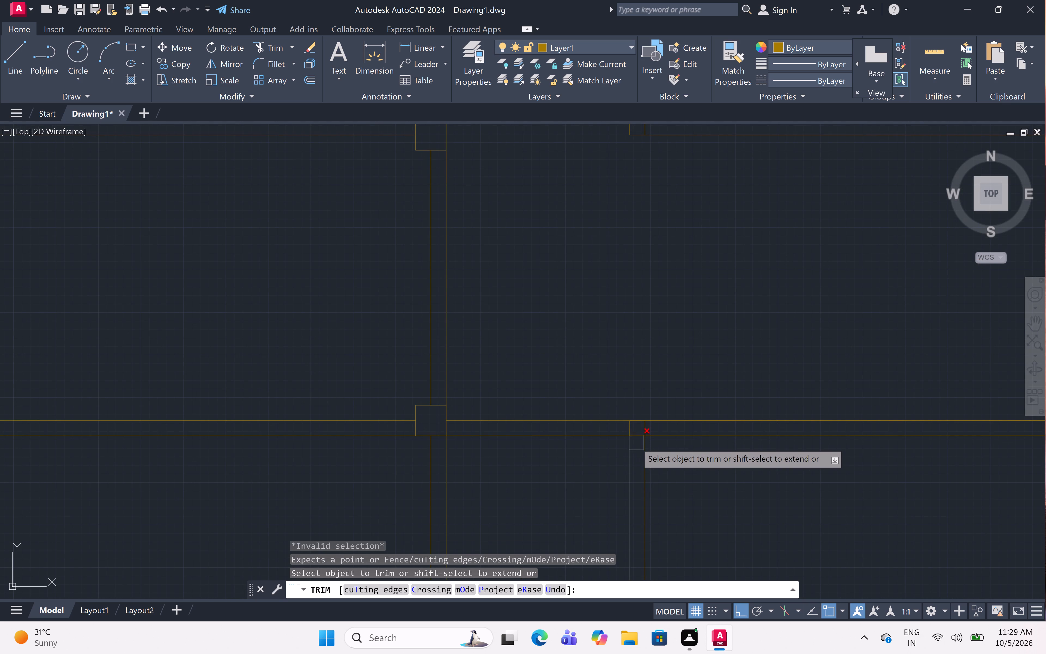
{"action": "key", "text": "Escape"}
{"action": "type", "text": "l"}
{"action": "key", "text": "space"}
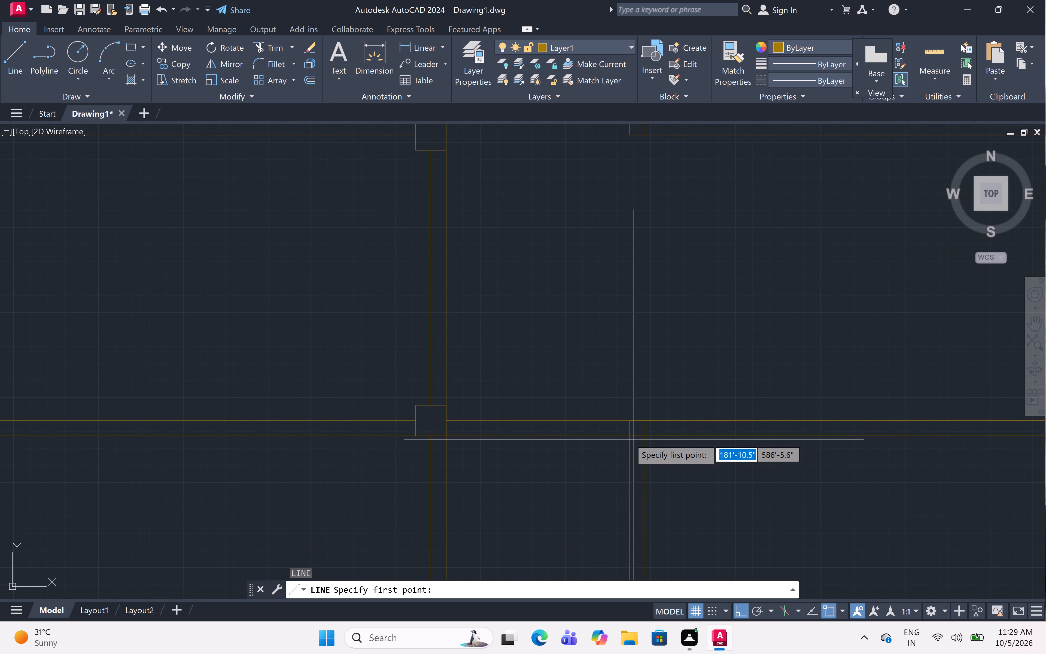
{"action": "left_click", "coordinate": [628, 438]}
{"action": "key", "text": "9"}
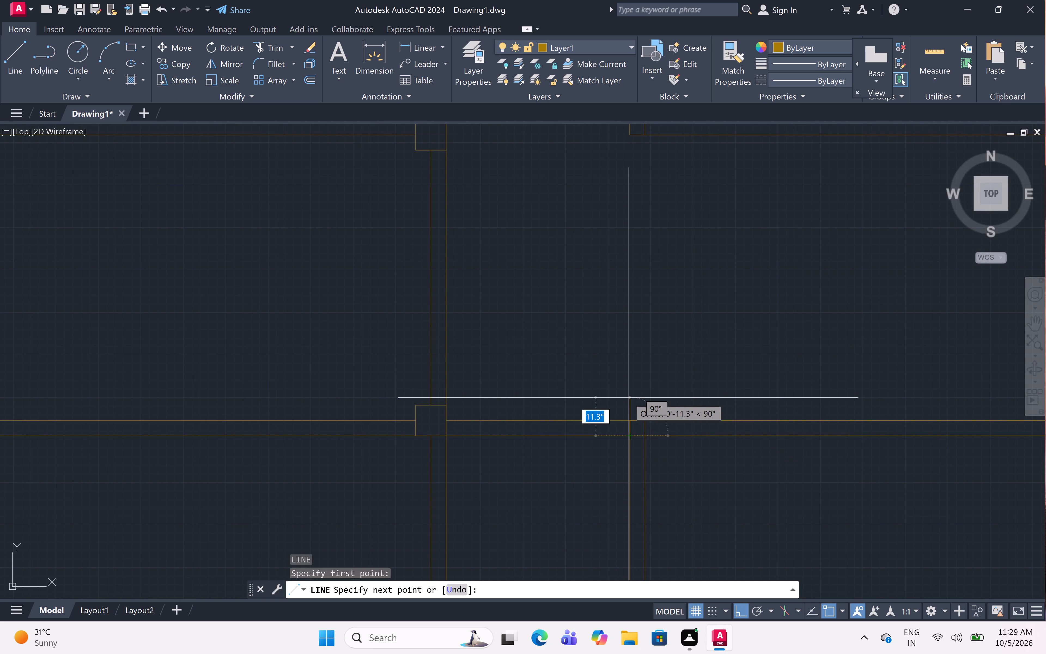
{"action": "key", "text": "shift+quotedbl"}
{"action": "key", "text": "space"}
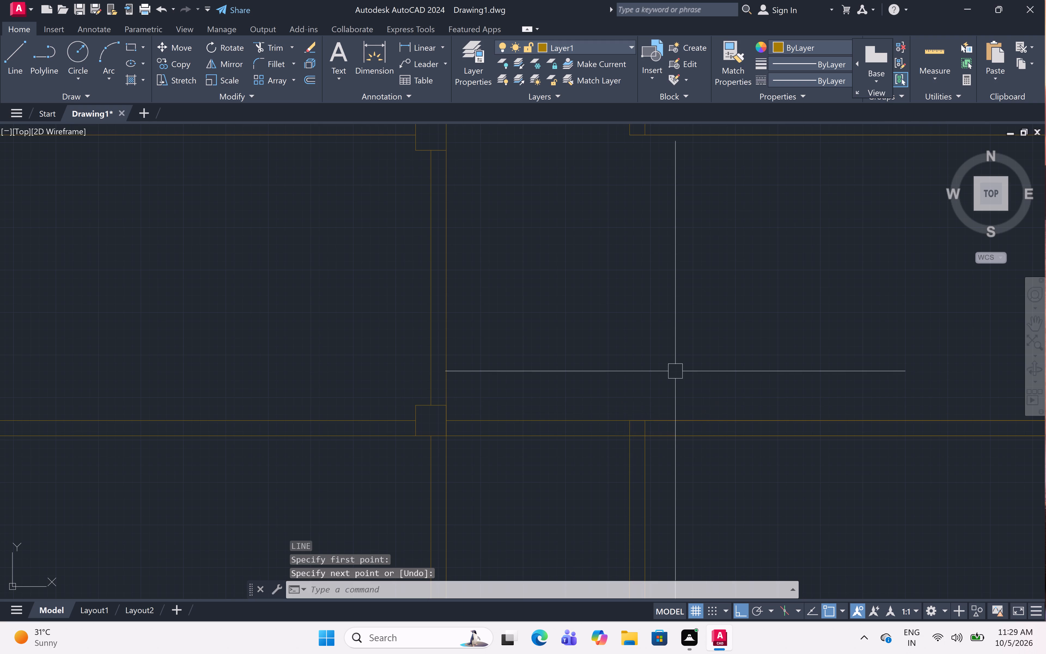
Draw a 9" square column outline up and right from where the lower-right vertical partition's left face meets the horizontal partition's lower face.
{"action": "key", "text": "l"}
{"action": "key", "text": "space"}
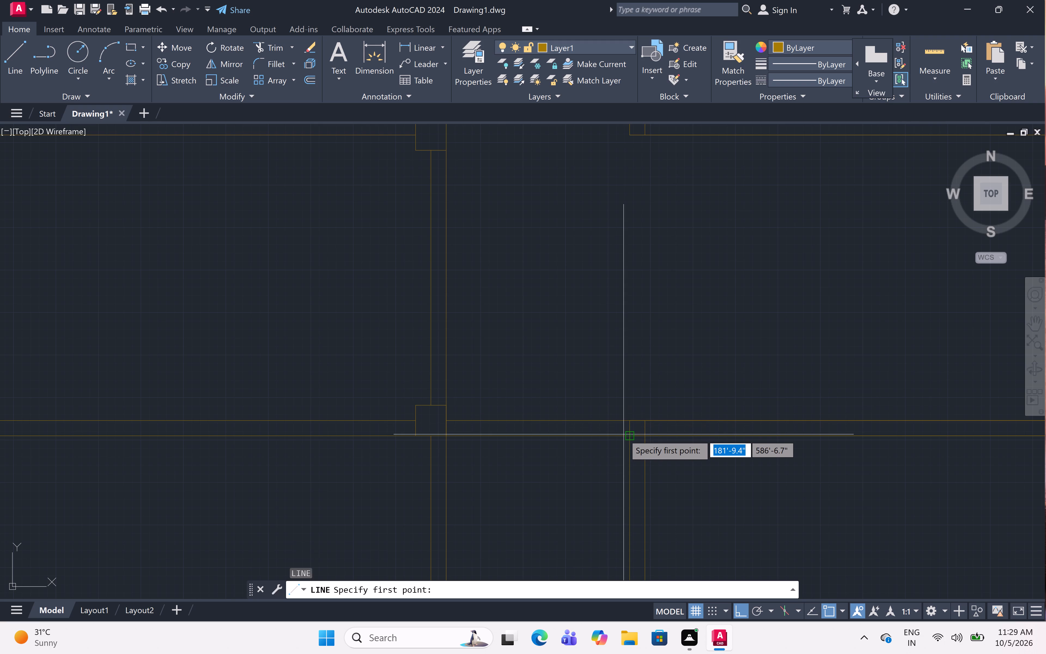
{"action": "left_click", "coordinate": [627, 435]}
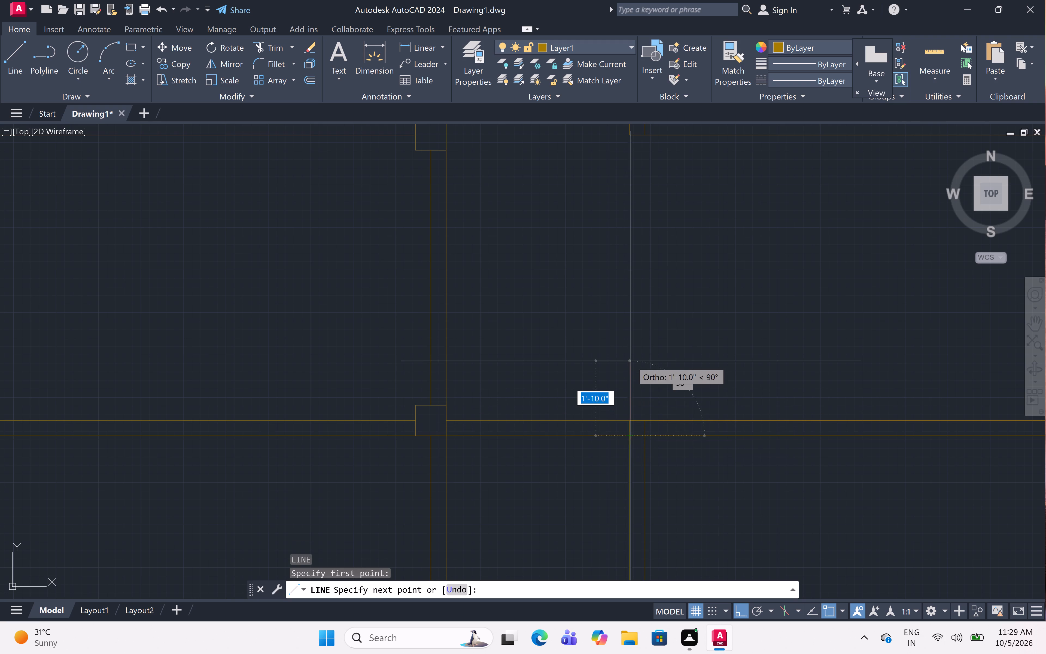
{"action": "key", "text": "9"}
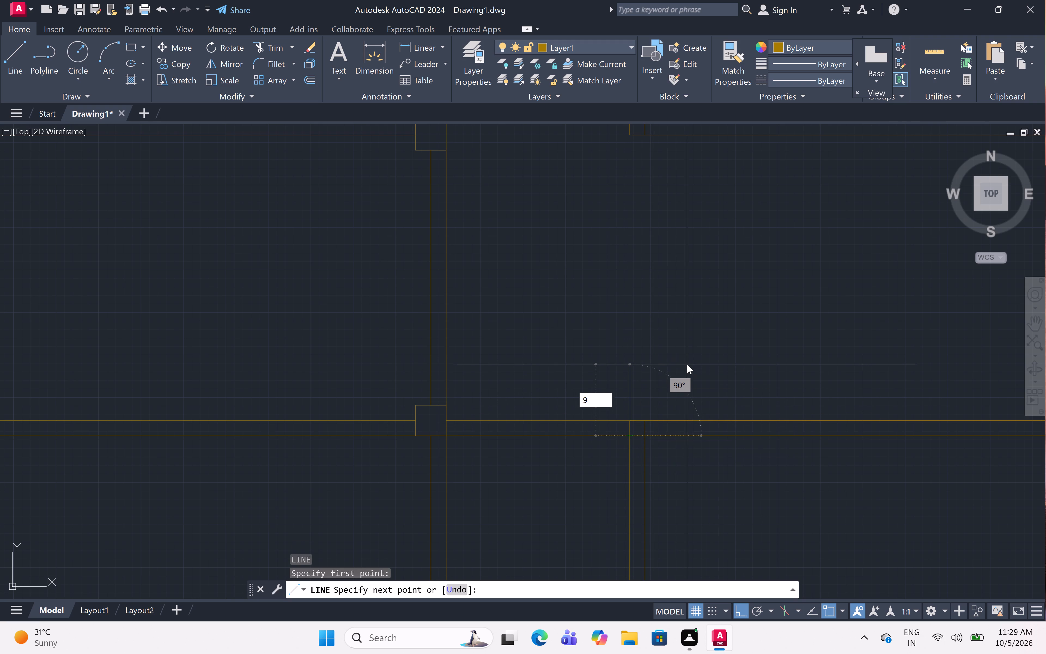
{"action": "key", "text": "shift+quotedbl"}
{"action": "key", "text": "space"}
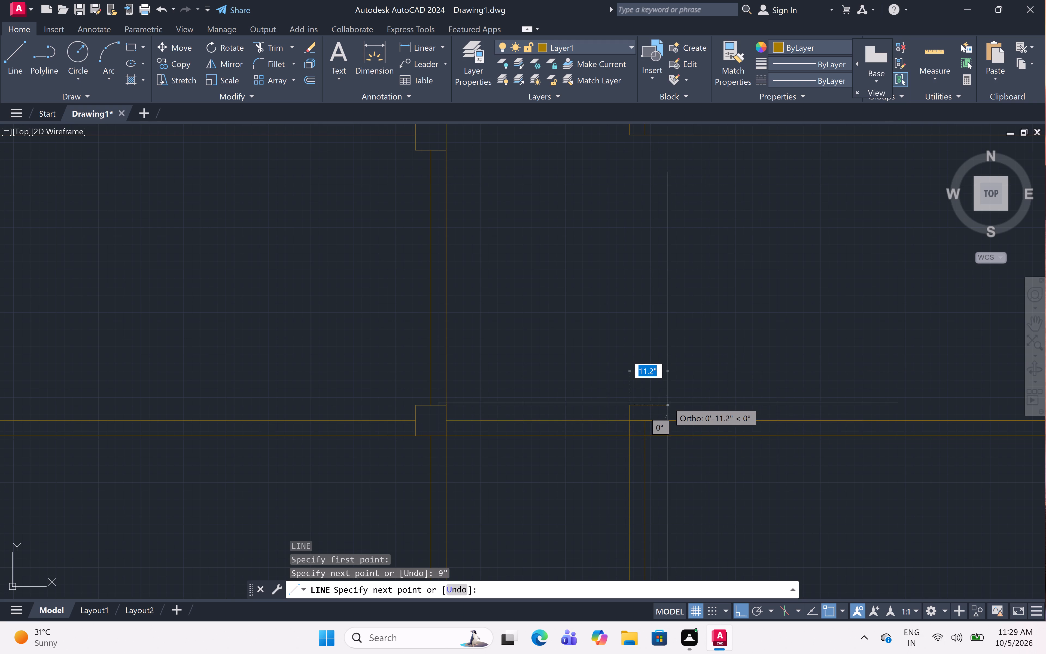
{"action": "type", "text": "9\""}
{"action": "key", "text": "space"}
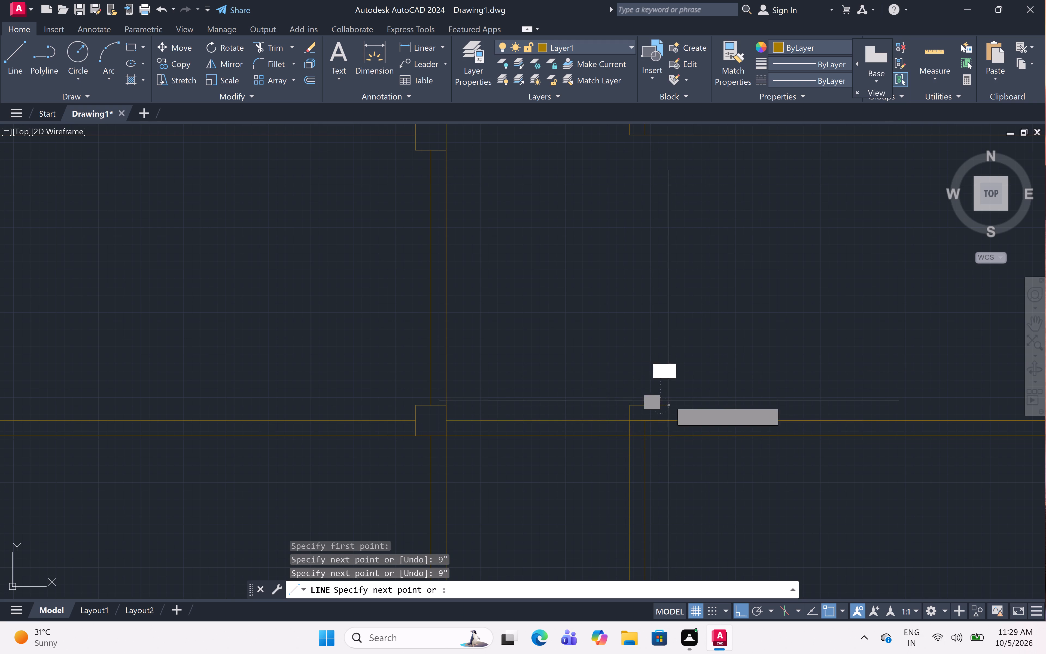
{"action": "left_click", "coordinate": [658, 437]}
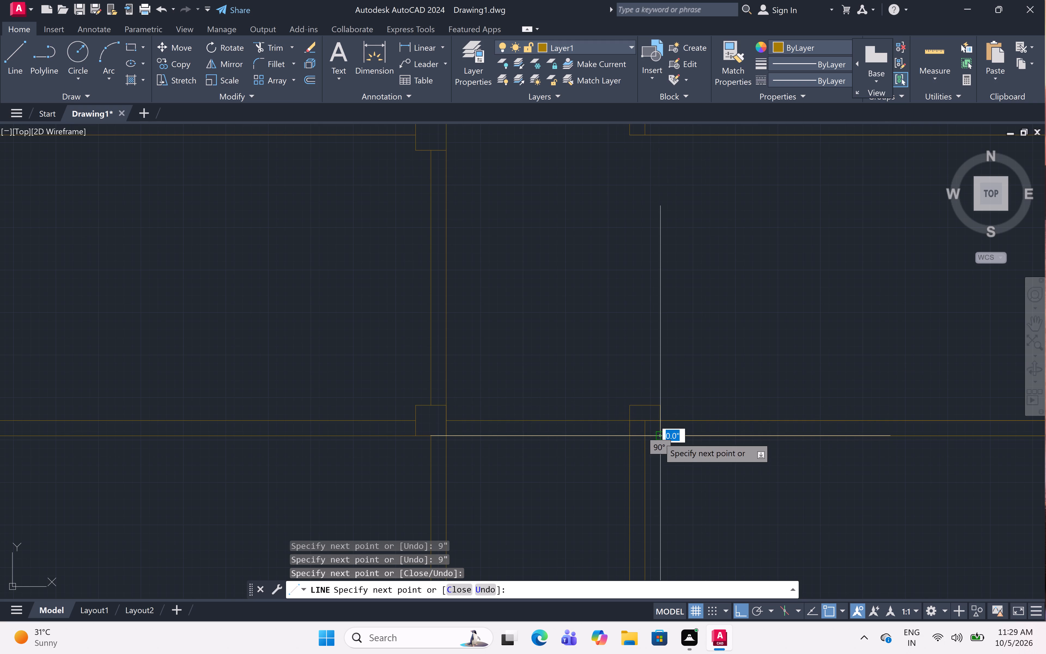
{"action": "key", "text": "Escape"}
Trim the horizontal and vertical partition line segments inside the new junction column.
{"action": "key", "text": "t"}
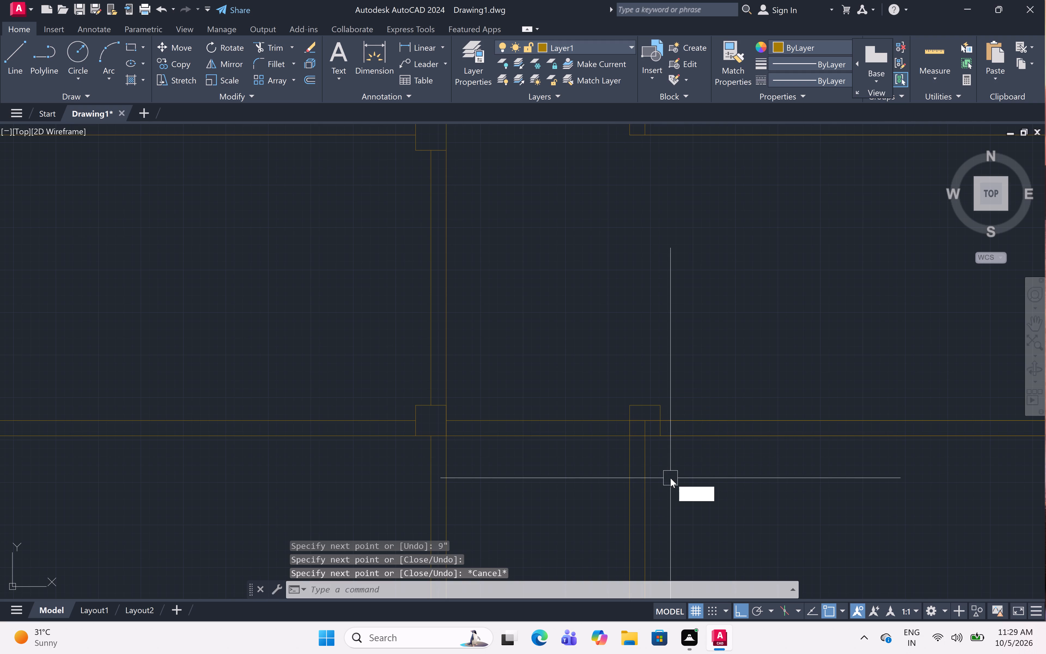
{"action": "type", "text": "r"}
{"action": "key", "text": "space"}
{"action": "left_click", "coordinate": [640, 425]}
{"action": "left_click", "coordinate": [641, 424]}
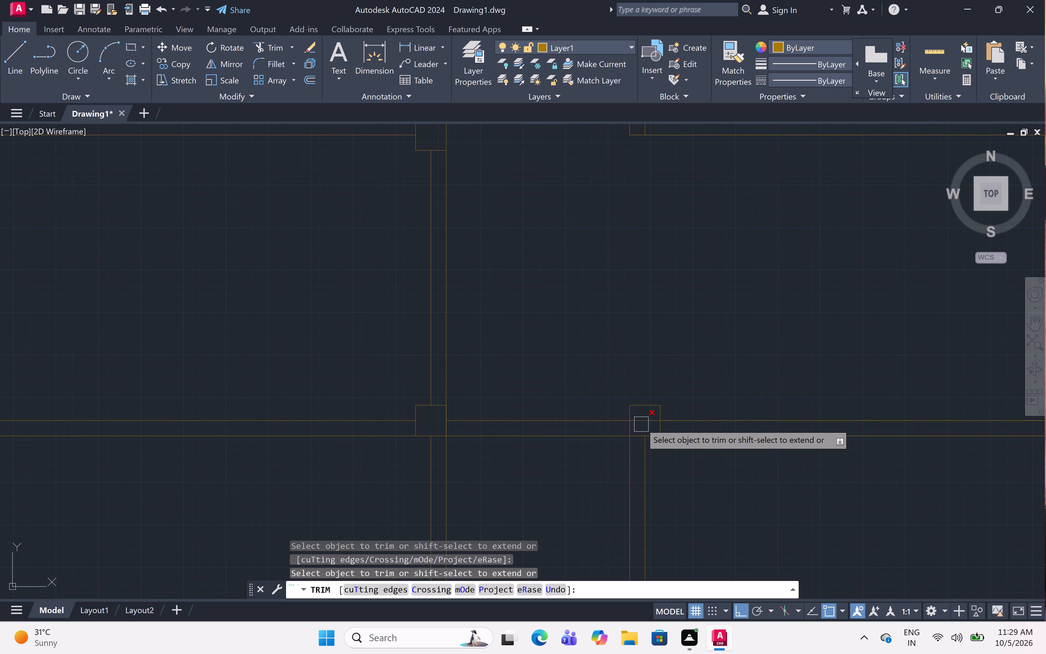
{"action": "left_click", "coordinate": [645, 421]}
Draw a 9" square column outline inside the right outer wall, going up from where the lowest horizontal partition's lower face meets the wall's outer face.
{"action": "scroll", "coordinate": [645, 421], "scroll_direction": "down", "scroll_amount": 3}
{"action": "scroll", "coordinate": [645, 421], "scroll_direction": "up", "scroll_amount": 1}
{"action": "scroll", "coordinate": [645, 421], "scroll_direction": "down", "scroll_amount": 3}
{"action": "scroll", "coordinate": [645, 421], "scroll_direction": "up", "scroll_amount": 1}
{"action": "scroll", "coordinate": [645, 421], "scroll_direction": "down", "scroll_amount": 3}
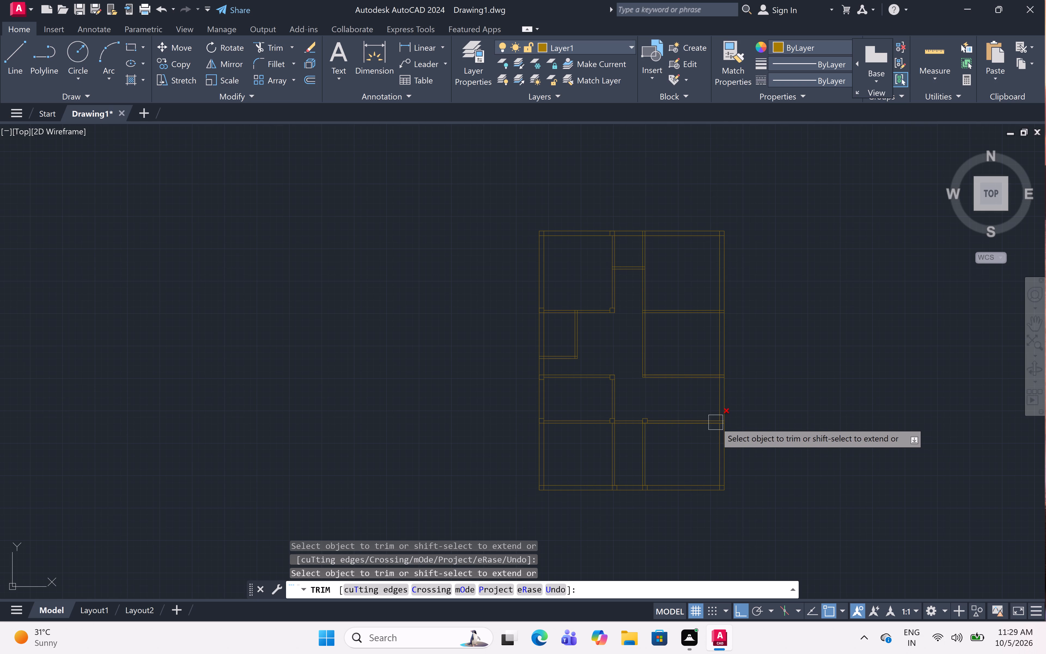
{"action": "scroll", "coordinate": [716, 422], "scroll_direction": "down", "scroll_amount": 1}
{"action": "scroll", "coordinate": [716, 422], "scroll_direction": "up", "scroll_amount": 1}
{"action": "scroll", "coordinate": [716, 422], "scroll_direction": "down", "scroll_amount": 2}
{"action": "scroll", "coordinate": [716, 422], "scroll_direction": "up", "scroll_amount": 3}
{"action": "scroll", "coordinate": [716, 423], "scroll_direction": "down", "scroll_amount": 6}
{"action": "scroll", "coordinate": [716, 423], "scroll_direction": "up", "scroll_amount": 3}
{"action": "scroll", "coordinate": [716, 423], "scroll_direction": "down", "scroll_amount": 2}
{"action": "scroll", "coordinate": [716, 423], "scroll_direction": "up", "scroll_amount": 1}
{"action": "scroll", "coordinate": [716, 423], "scroll_direction": "down", "scroll_amount": 2}
{"action": "scroll", "coordinate": [716, 423], "scroll_direction": "up", "scroll_amount": 2}
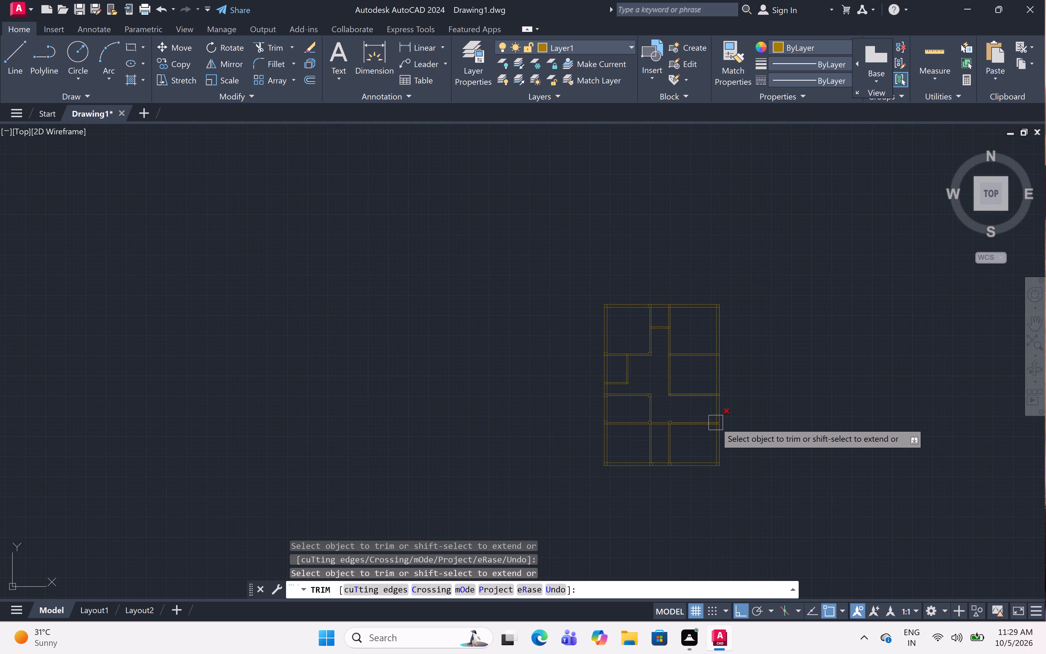
{"action": "scroll", "coordinate": [716, 423], "scroll_direction": "up", "scroll_amount": 1}
{"action": "scroll", "coordinate": [716, 423], "scroll_direction": "down", "scroll_amount": 4}
{"action": "scroll", "coordinate": [716, 423], "scroll_direction": "up", "scroll_amount": 1}
{"action": "scroll", "coordinate": [716, 423], "scroll_direction": "down", "scroll_amount": 1}
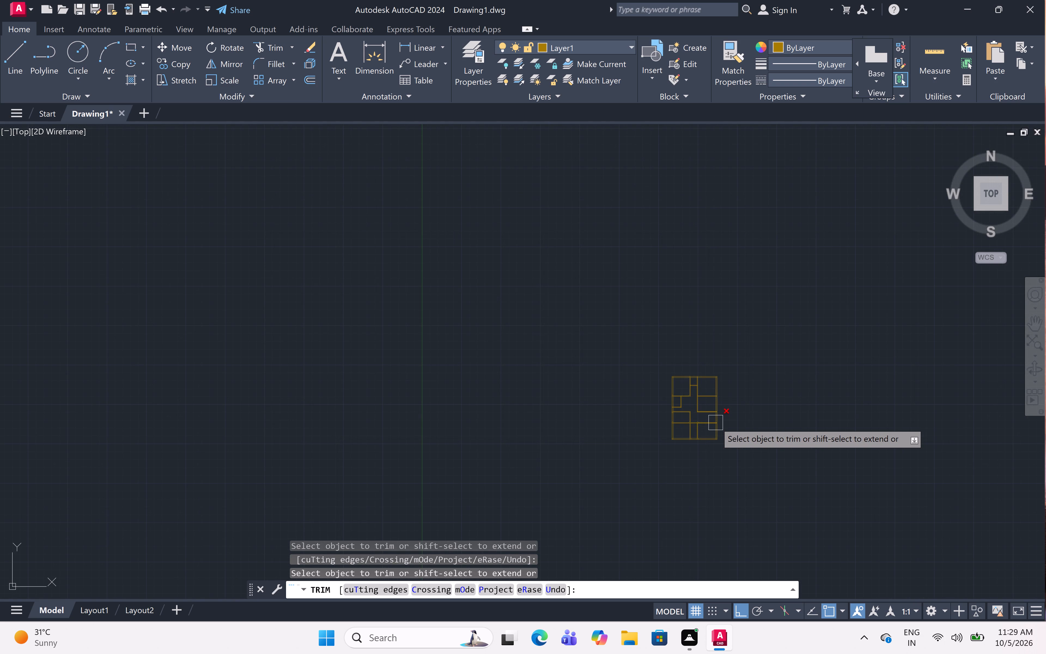
{"action": "scroll", "coordinate": [716, 423], "scroll_direction": "up", "scroll_amount": 3}
{"action": "scroll", "coordinate": [716, 423], "scroll_direction": "down", "scroll_amount": 2}
{"action": "scroll", "coordinate": [716, 423], "scroll_direction": "up", "scroll_amount": 1}
{"action": "scroll", "coordinate": [716, 423], "scroll_direction": "down", "scroll_amount": 1}
{"action": "scroll", "coordinate": [716, 423], "scroll_direction": "up", "scroll_amount": 2}
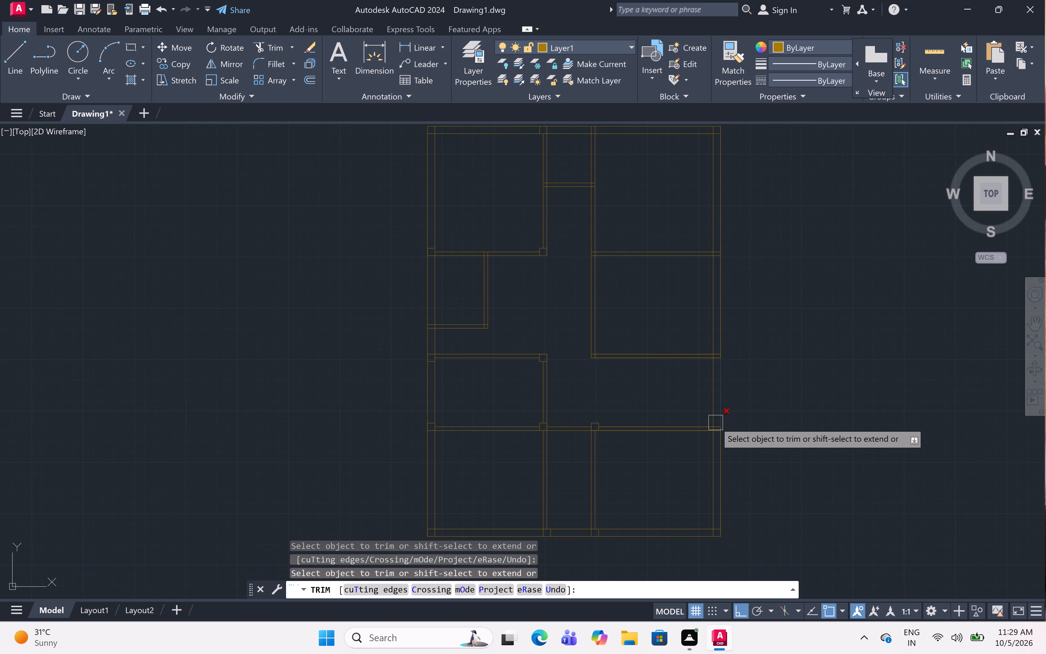
{"action": "scroll", "coordinate": [716, 423], "scroll_direction": "up", "scroll_amount": 4}
{"action": "scroll", "coordinate": [716, 423], "scroll_direction": "down", "scroll_amount": 2}
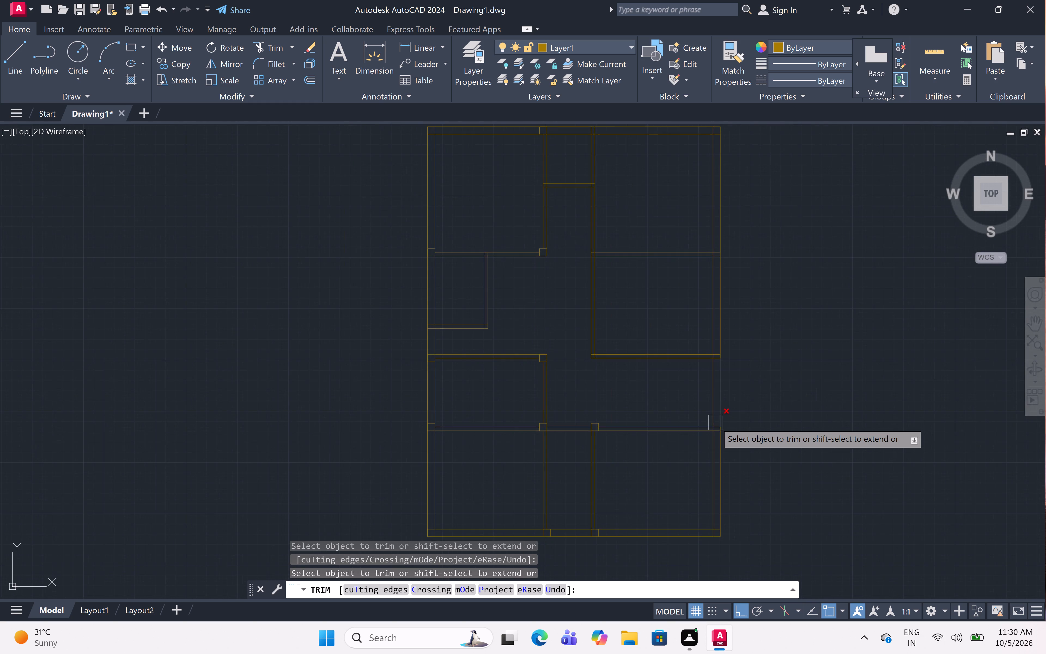
{"action": "scroll", "coordinate": [716, 423], "scroll_direction": "up", "scroll_amount": 3}
{"action": "scroll", "coordinate": [716, 423], "scroll_direction": "down", "scroll_amount": 1}
{"action": "scroll", "coordinate": [716, 423], "scroll_direction": "up", "scroll_amount": 3}
{"action": "scroll", "coordinate": [716, 423], "scroll_direction": "down", "scroll_amount": 2}
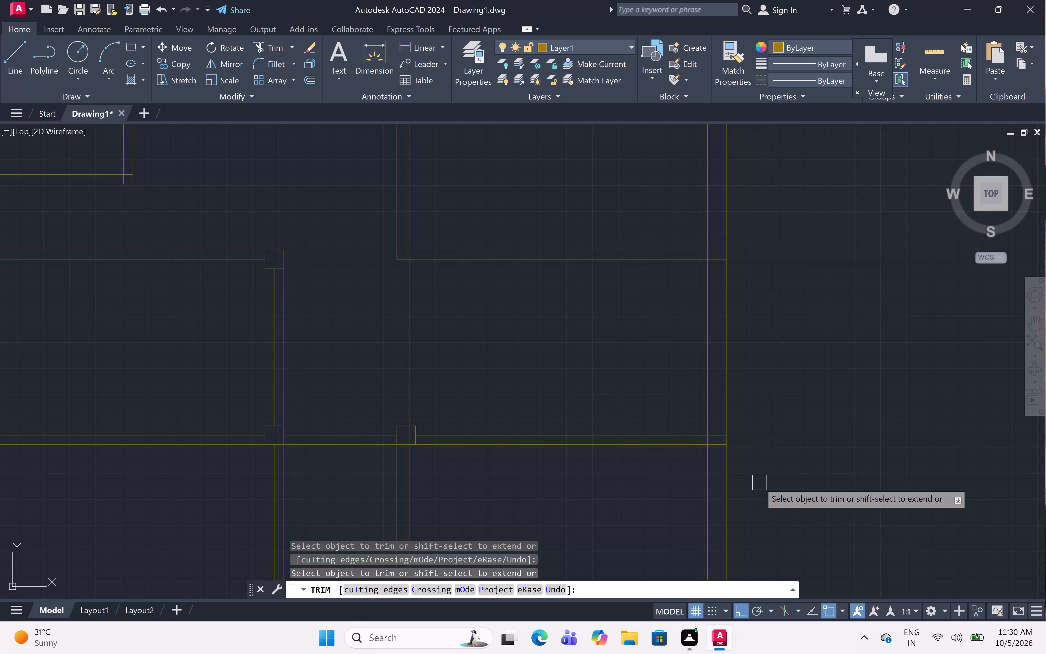
{"action": "key", "text": "Escape"}
{"action": "type", "text": "l"}
{"action": "key", "text": "space"}
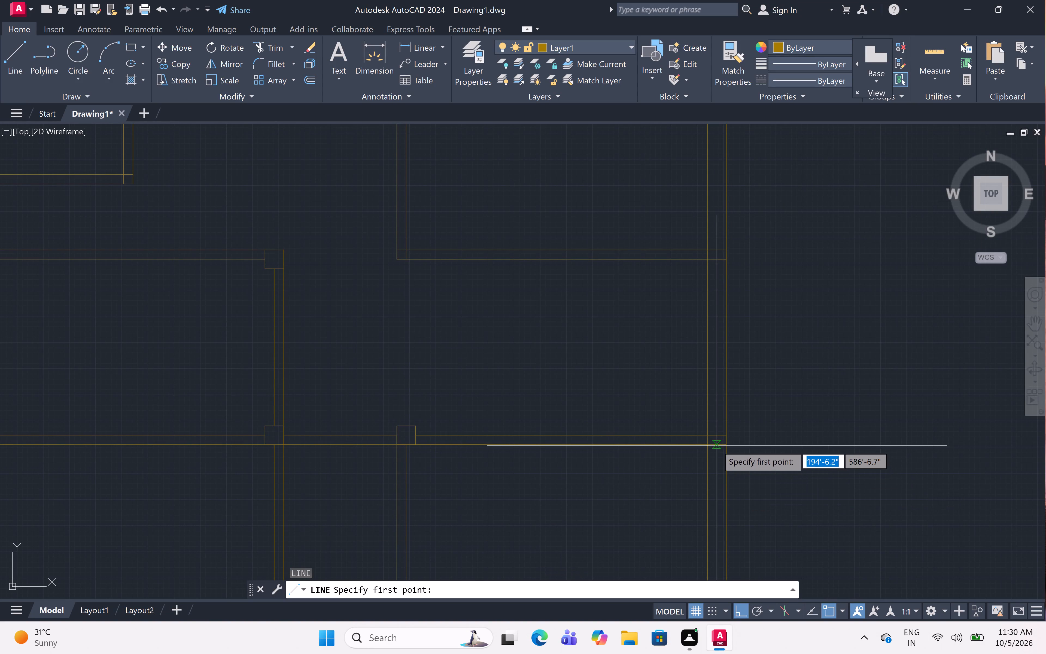
{"action": "left_click_drag", "start_coordinate": [725, 446], "coordinate": [725, 441]}
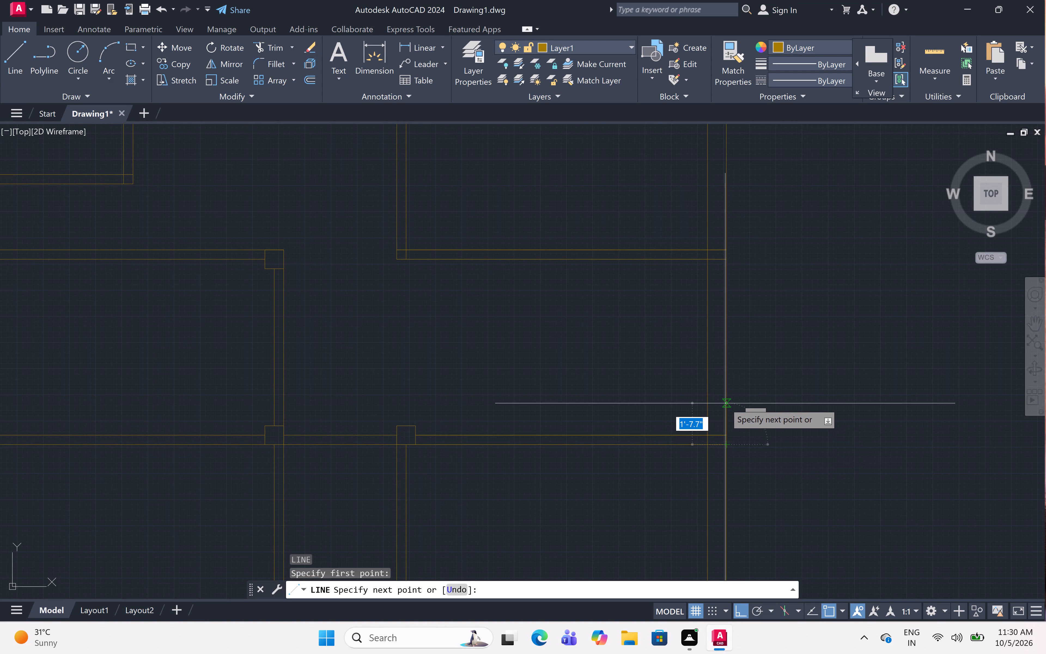
{"action": "key", "text": "9"}
{"action": "key", "text": "shift+quotedbl"}
{"action": "key", "text": "space"}
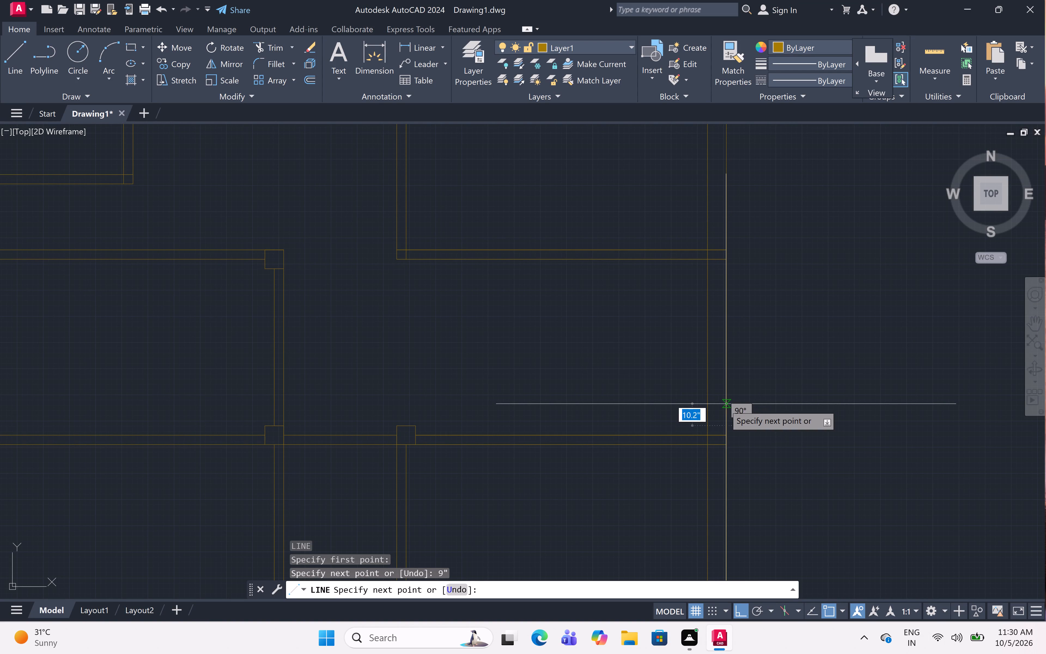
{"action": "left_click", "coordinate": [710, 428]}
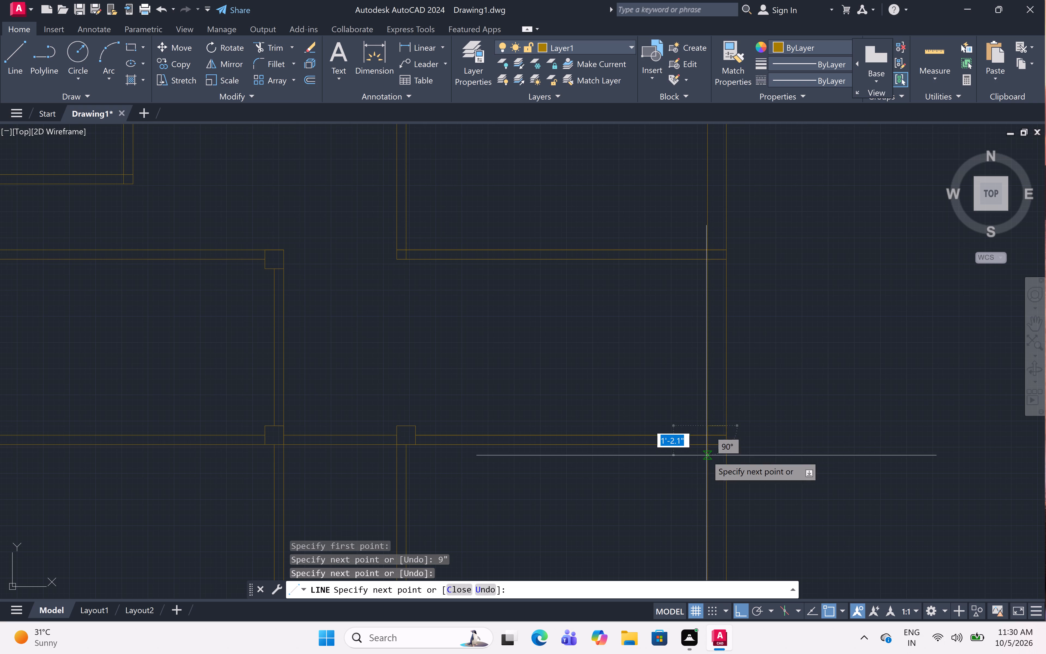
{"action": "left_click", "coordinate": [710, 446]}
{"action": "key", "text": "Escape"}
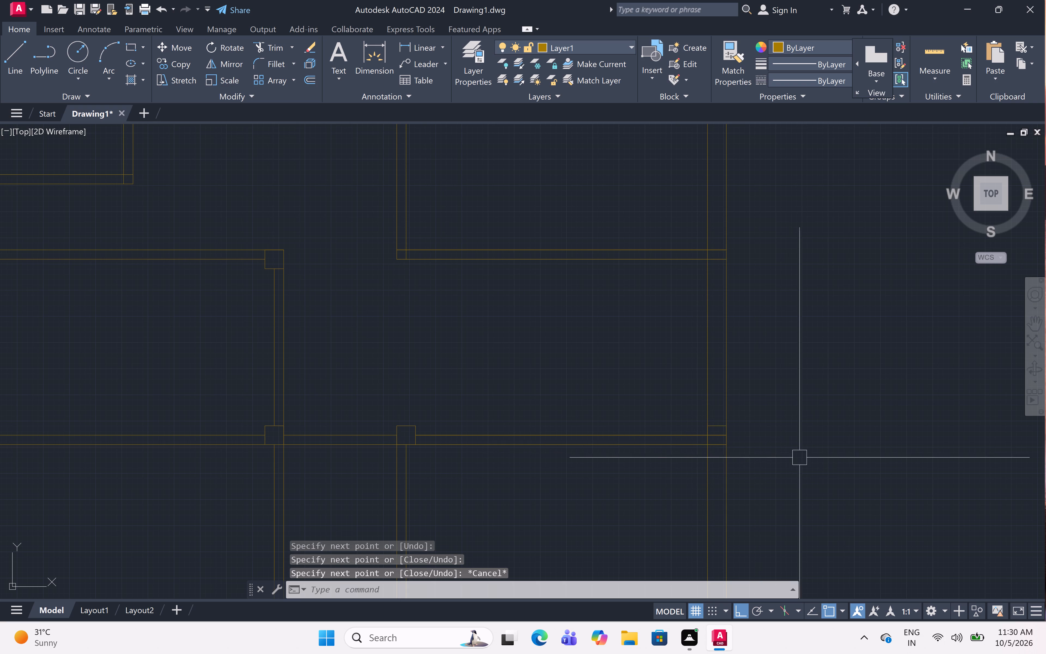
Trim the lowest horizontal partition's line segment inside the new column in the right outer wall.
{"action": "type", "text": "tr"}
{"action": "key", "text": "space"}
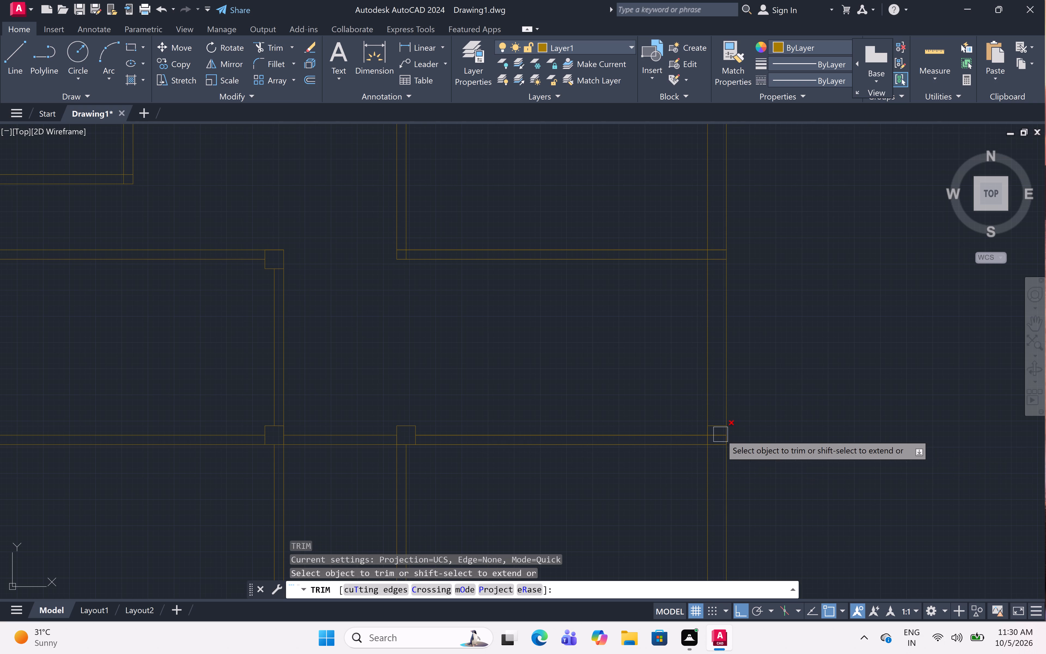
{"action": "scroll", "coordinate": [718, 435], "scroll_direction": "up", "scroll_amount": 5}
{"action": "left_click", "coordinate": [718, 435]}
{"action": "left_click", "coordinate": [719, 437]}
{"action": "scroll", "coordinate": [717, 438], "scroll_direction": "down", "scroll_amount": 1}
{"action": "scroll", "coordinate": [717, 438], "scroll_direction": "up", "scroll_amount": 2}
{"action": "scroll", "coordinate": [717, 438], "scroll_direction": "down", "scroll_amount": 2}
{"action": "scroll", "coordinate": [717, 438], "scroll_direction": "up", "scroll_amount": 1}
{"action": "scroll", "coordinate": [717, 438], "scroll_direction": "down", "scroll_amount": 3}
{"action": "scroll", "coordinate": [717, 438], "scroll_direction": "up", "scroll_amount": 3}
{"action": "scroll", "coordinate": [716, 440], "scroll_direction": "down", "scroll_amount": 2}
{"action": "scroll", "coordinate": [715, 440], "scroll_direction": "up", "scroll_amount": 1}
{"action": "scroll", "coordinate": [715, 440], "scroll_direction": "down", "scroll_amount": 1}
{"action": "scroll", "coordinate": [716, 440], "scroll_direction": "up", "scroll_amount": 3}
{"action": "scroll", "coordinate": [715, 440], "scroll_direction": "down", "scroll_amount": 4}
{"action": "scroll", "coordinate": [716, 440], "scroll_direction": "up", "scroll_amount": 2}
{"action": "scroll", "coordinate": [716, 440], "scroll_direction": "down", "scroll_amount": 2}
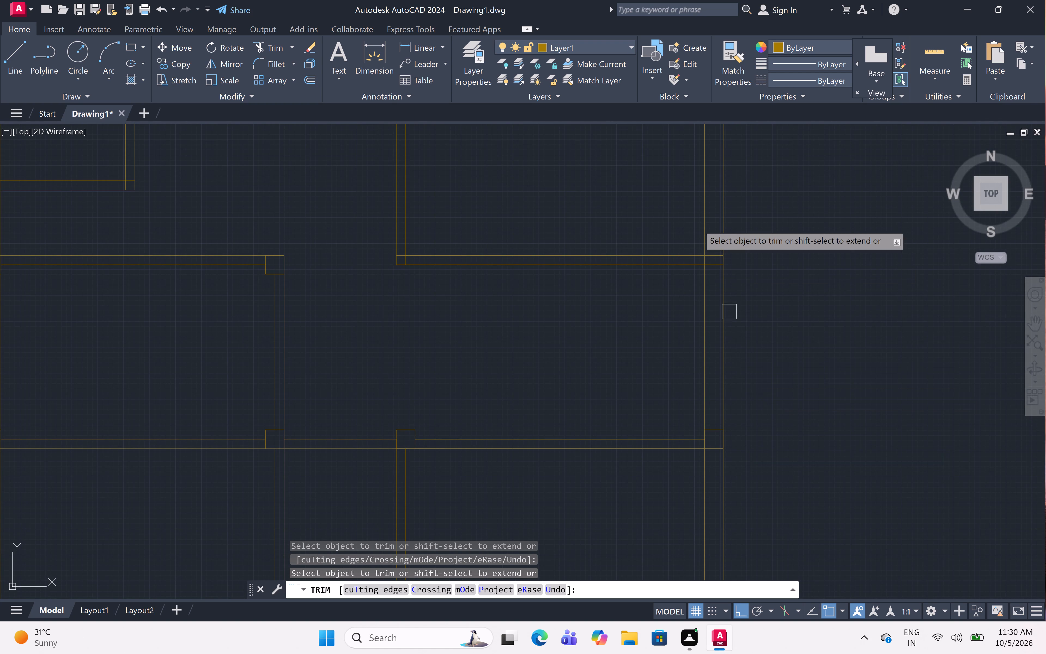
{"action": "key", "text": "Escape"}
Draw a 9" square column outline inside the right outer wall, going down from where the middle right-hand horizontal partition's upper face meets the wall's inner face.
{"action": "type", "text": "l"}
{"action": "key", "text": "space"}
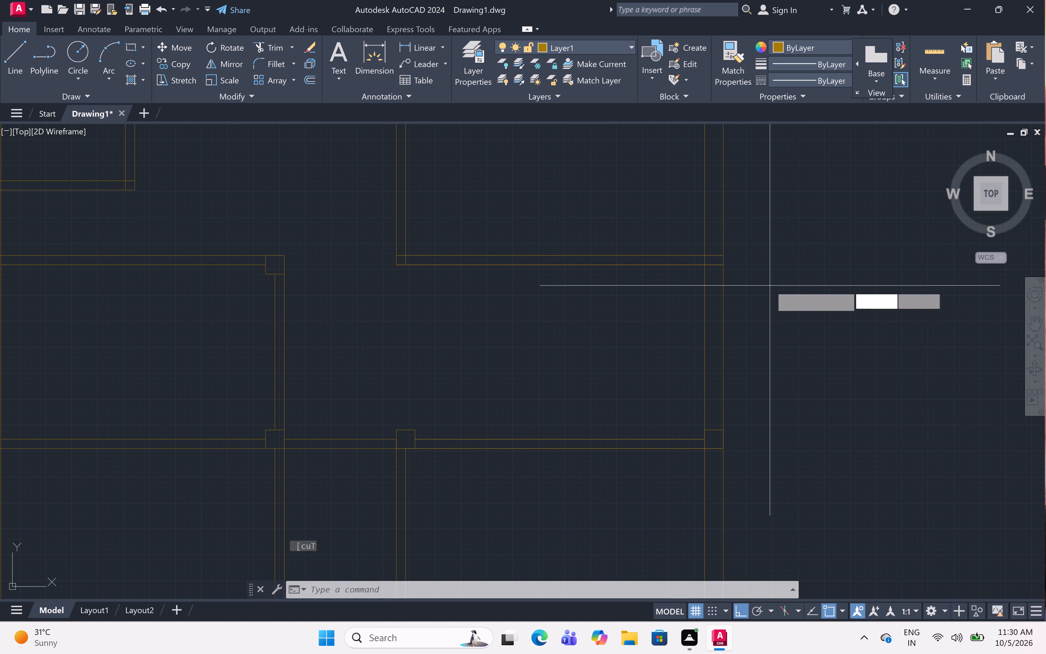
{"action": "left_click", "coordinate": [702, 258]}
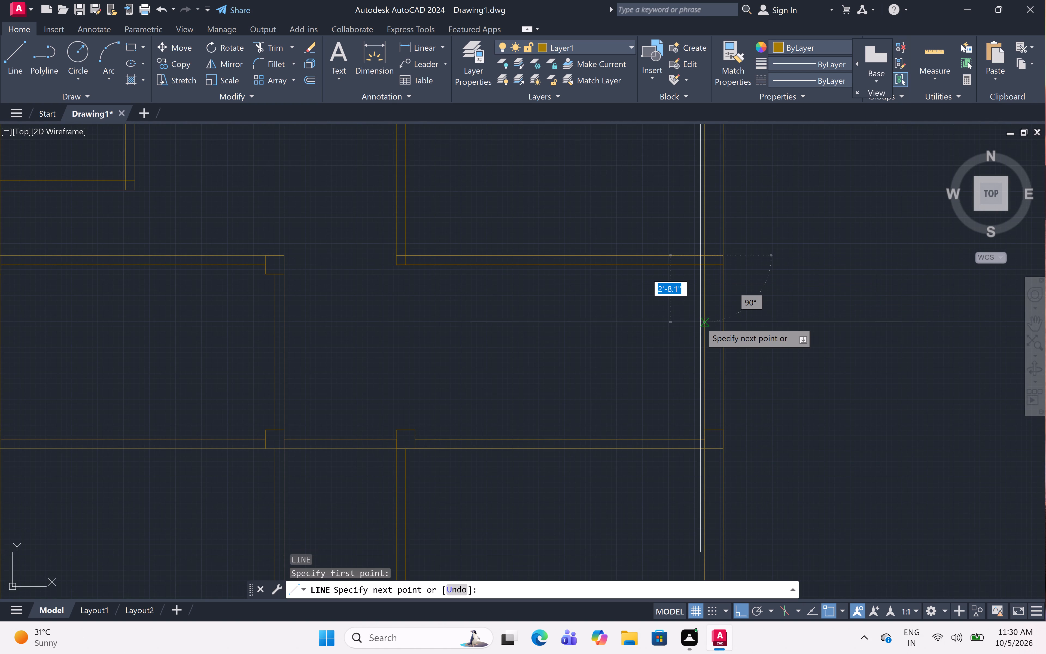
{"action": "key", "text": "9"}
{"action": "type", "text": "\""}
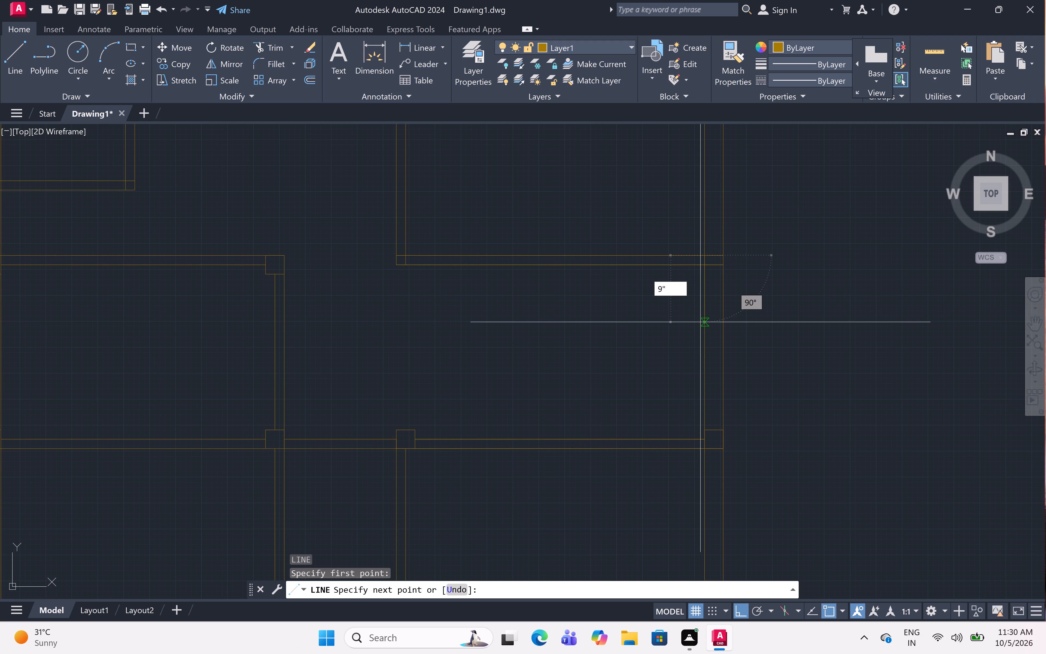
{"action": "key", "text": "space"}
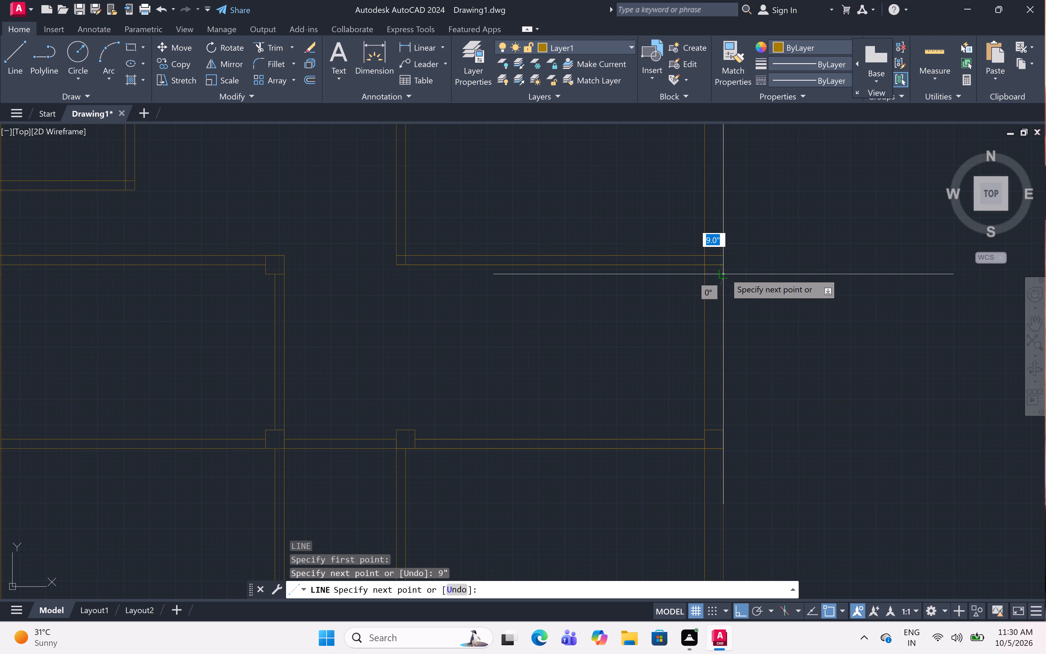
{"action": "left_click", "coordinate": [725, 273]}
{"action": "key", "text": "Escape"}
Trim the middle right-hand horizontal partition's lower-face segment inside the new outer-wall column.
{"action": "type", "text": "tr"}
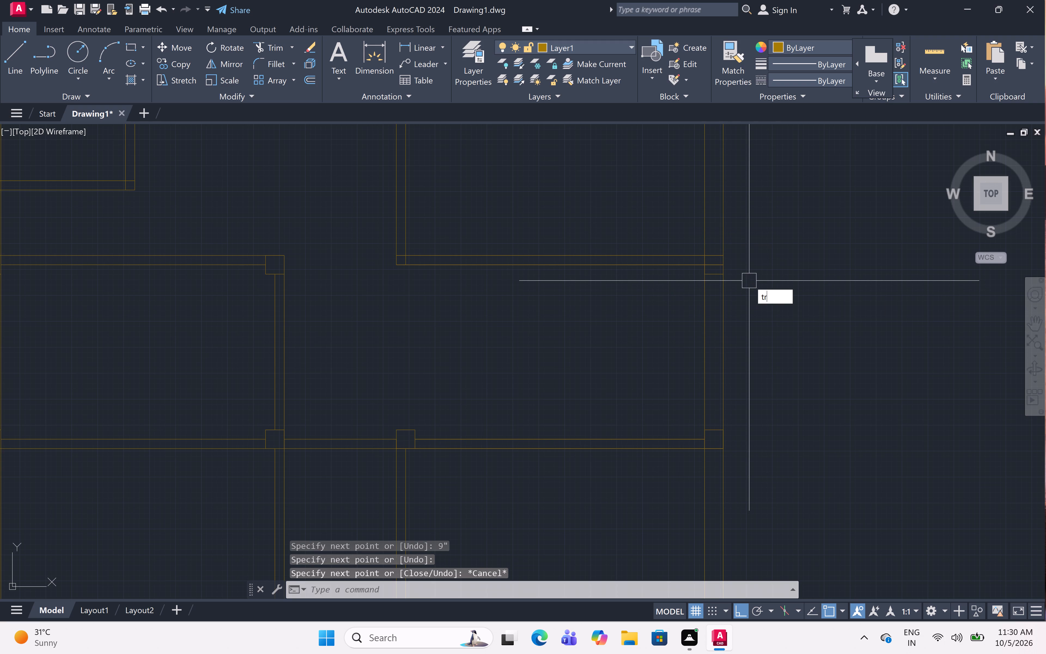
{"action": "key", "text": "space"}
{"action": "scroll", "coordinate": [715, 264], "scroll_direction": "up", "scroll_amount": 8}
{"action": "scroll", "coordinate": [715, 264], "scroll_direction": "down", "scroll_amount": 1}
{"action": "left_click", "coordinate": [715, 264]}
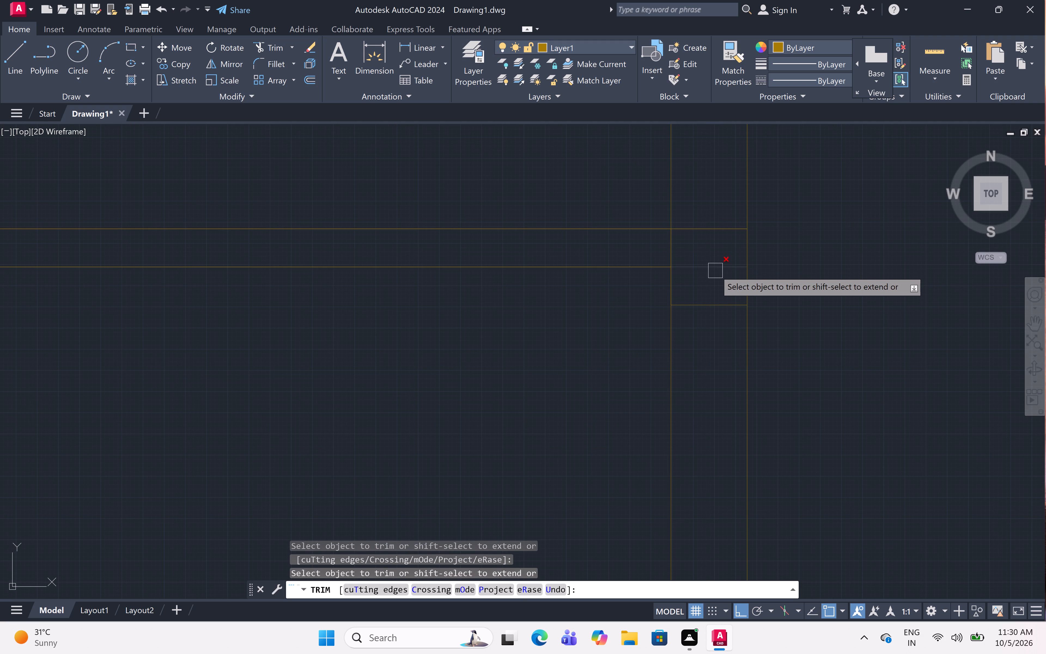
{"action": "left_click", "coordinate": [715, 271]}
{"action": "scroll", "coordinate": [715, 271], "scroll_direction": "up", "scroll_amount": 1}
{"action": "scroll", "coordinate": [715, 271], "scroll_direction": "down", "scroll_amount": 5}
{"action": "scroll", "coordinate": [715, 271], "scroll_direction": "up", "scroll_amount": 1}
{"action": "scroll", "coordinate": [715, 271], "scroll_direction": "down", "scroll_amount": 2}
{"action": "scroll", "coordinate": [715, 271], "scroll_direction": "up", "scroll_amount": 2}
{"action": "scroll", "coordinate": [755, 277], "scroll_direction": "up", "scroll_amount": 2}
{"action": "scroll", "coordinate": [755, 277], "scroll_direction": "down", "scroll_amount": 2}
{"action": "scroll", "coordinate": [755, 277], "scroll_direction": "up", "scroll_amount": 1}
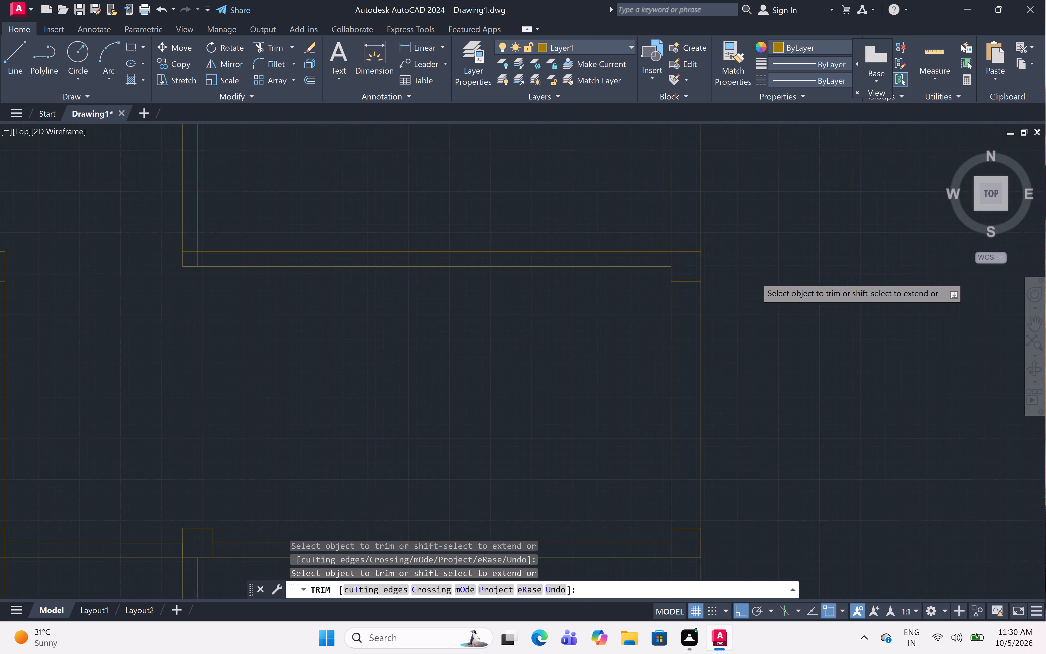
{"action": "scroll", "coordinate": [755, 277], "scroll_direction": "down", "scroll_amount": 3}
{"action": "scroll", "coordinate": [755, 277], "scroll_direction": "up", "scroll_amount": 1}
{"action": "scroll", "coordinate": [755, 277], "scroll_direction": "down", "scroll_amount": 3}
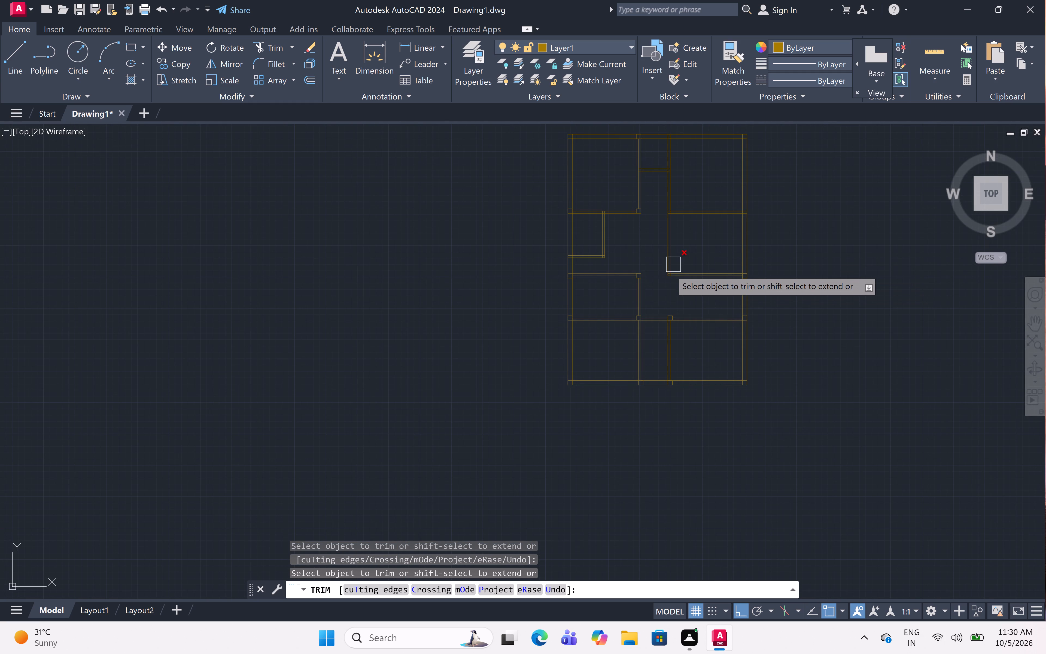
{"action": "scroll", "coordinate": [670, 273], "scroll_direction": "up", "scroll_amount": 3}
{"action": "scroll", "coordinate": [670, 273], "scroll_direction": "down", "scroll_amount": 1}
{"action": "scroll", "coordinate": [670, 273], "scroll_direction": "up", "scroll_amount": 3}
{"action": "scroll", "coordinate": [670, 273], "scroll_direction": "down", "scroll_amount": 3}
{"action": "scroll", "coordinate": [670, 273], "scroll_direction": "up", "scroll_amount": 5}
{"action": "scroll", "coordinate": [671, 282], "scroll_direction": "down", "scroll_amount": 4}
{"action": "scroll", "coordinate": [671, 282], "scroll_direction": "up", "scroll_amount": 2}
{"action": "scroll", "coordinate": [671, 282], "scroll_direction": "down", "scroll_amount": 1}
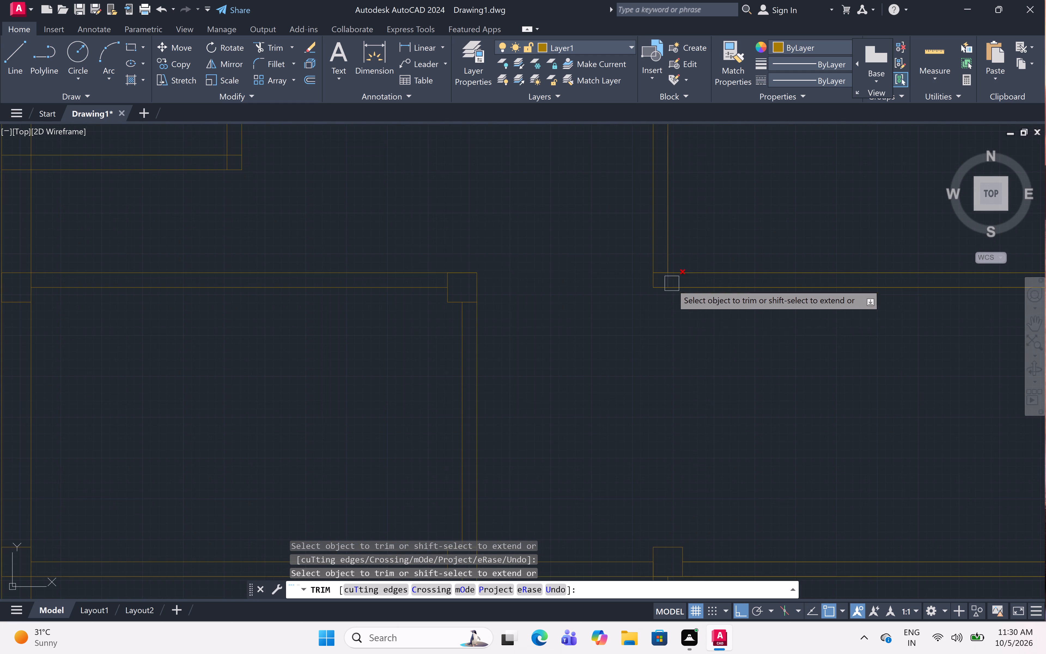
{"action": "key", "text": "Escape"}
Draw a 9" square column outline right and down from where the vertical partition's left face meets the middle right-hand horizontal partition's upper face.
{"action": "type", "text": "l"}
{"action": "key", "text": "space"}
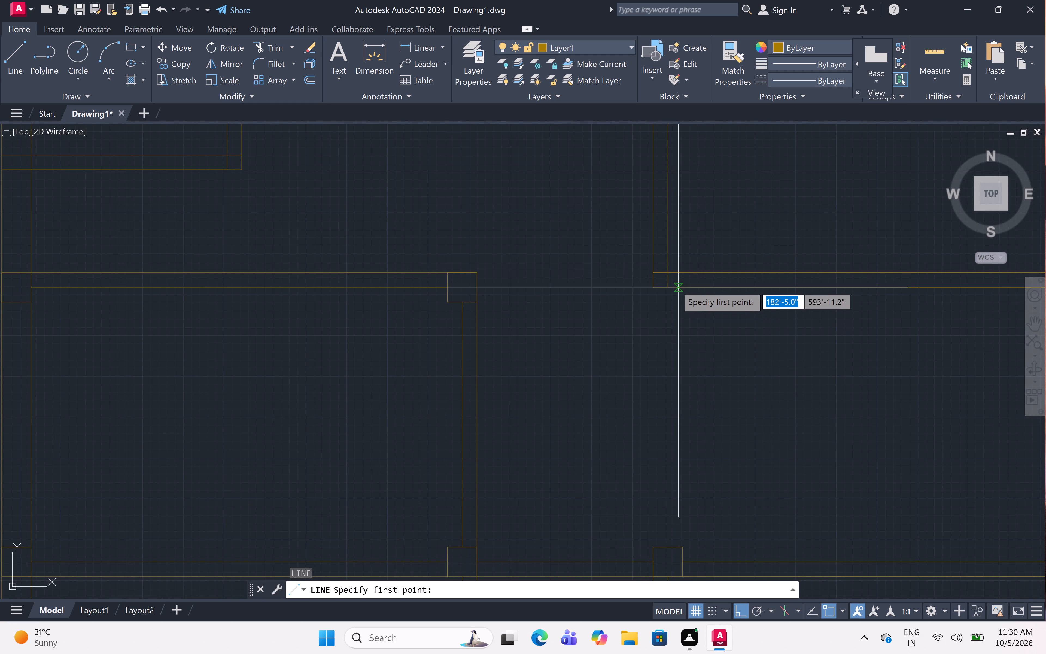
{"action": "left_click", "coordinate": [656, 271]}
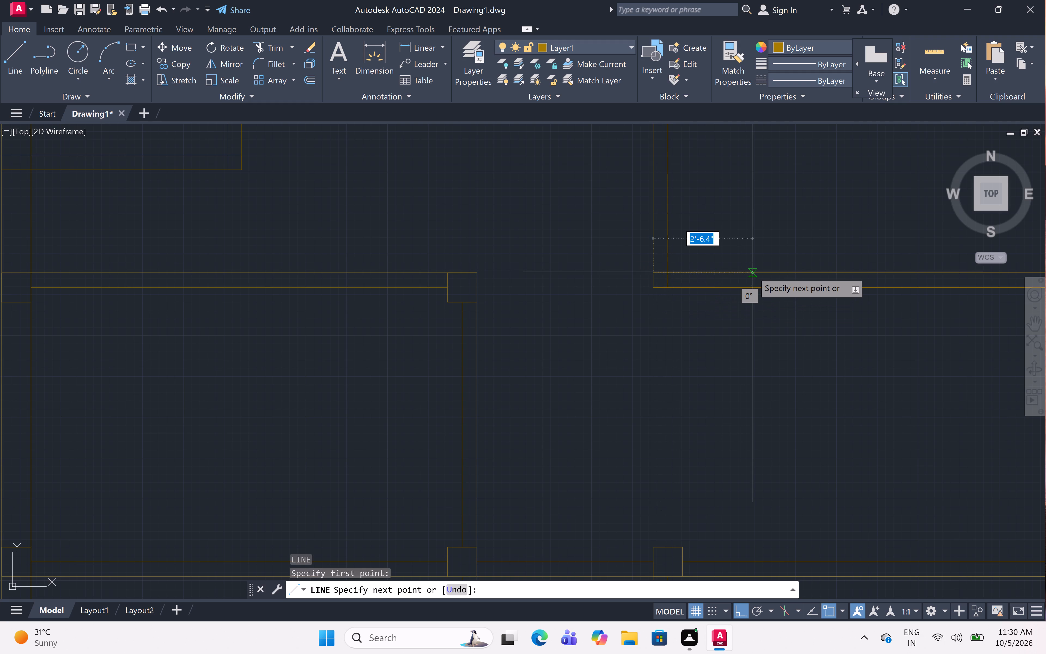
{"action": "key", "text": "9"}
{"action": "type", "text": "\""}
{"action": "key", "text": "space"}
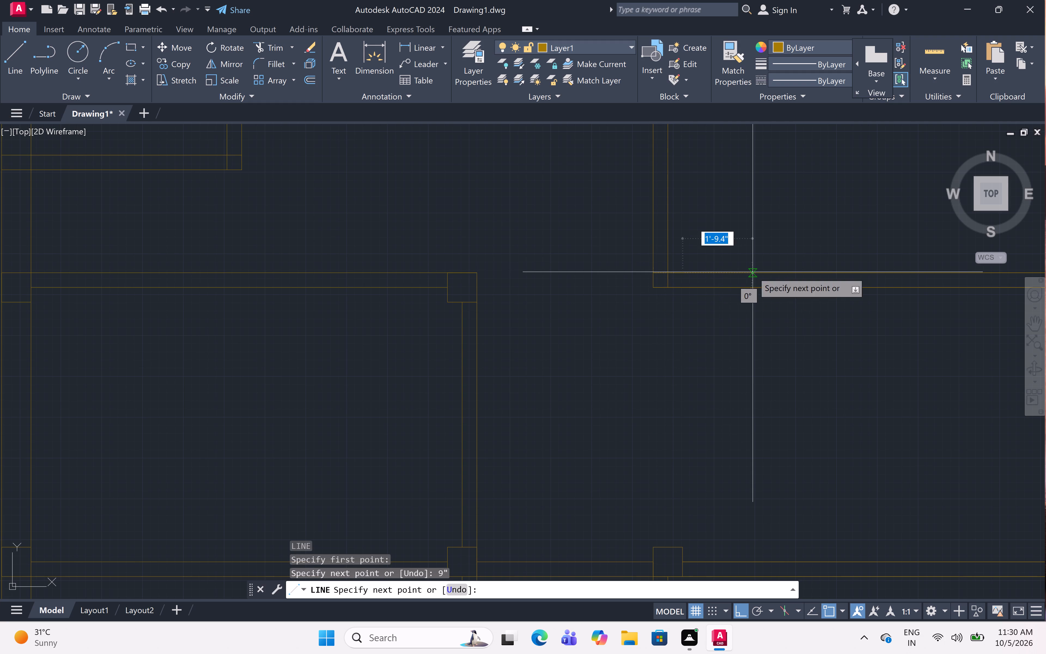
{"action": "key", "text": "9"}
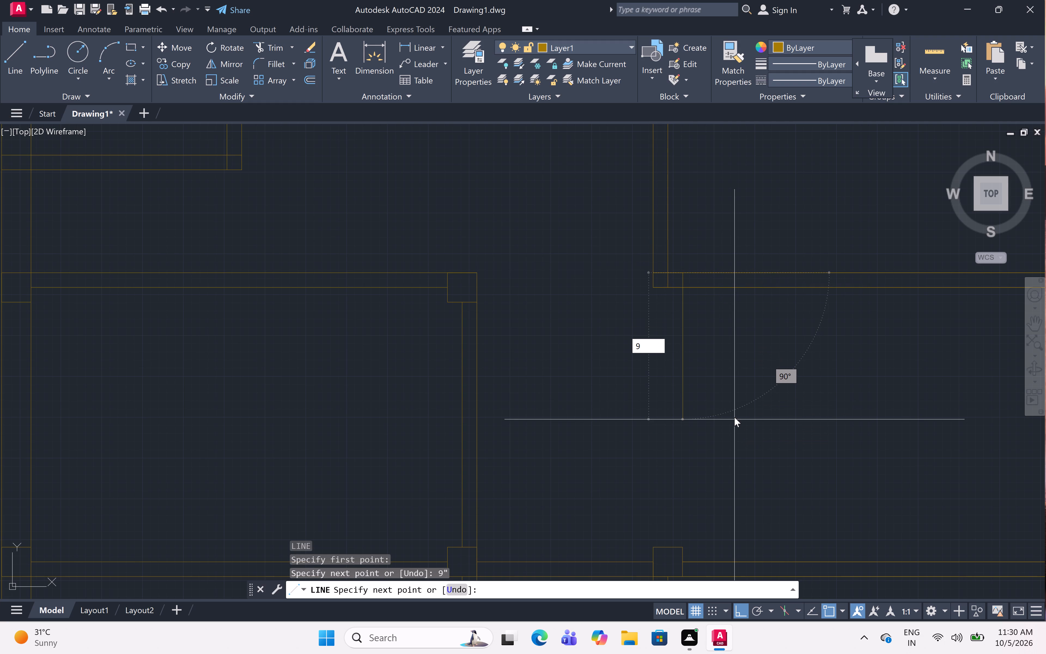
{"action": "type", "text": "\""}
{"action": "key", "text": "space"}
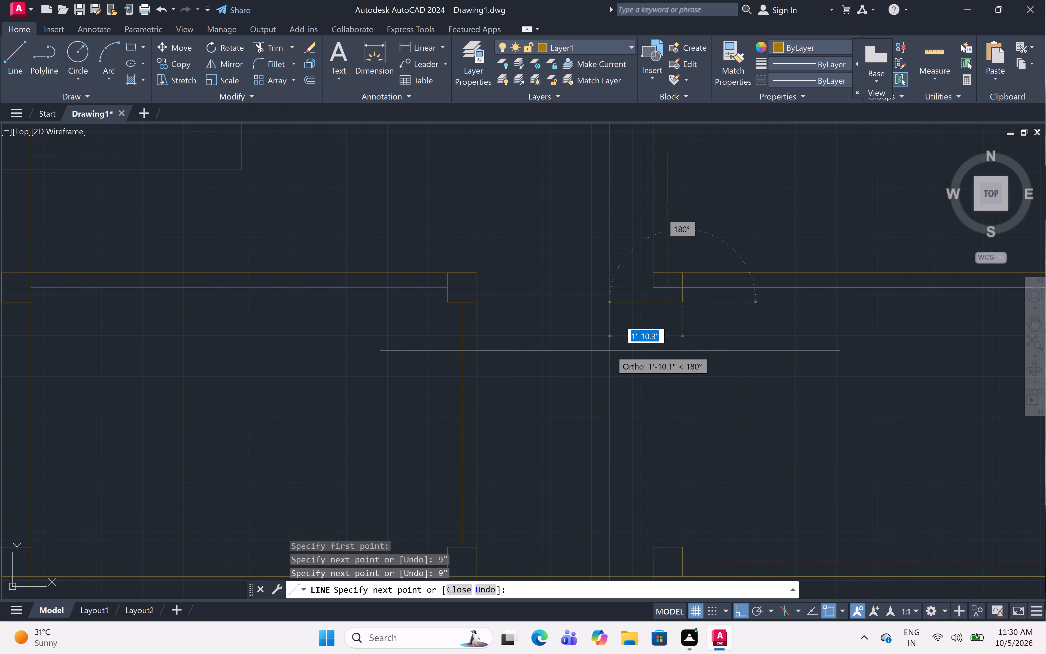
{"action": "key", "text": "9"}
{"action": "key", "text": "shift+quotedbl"}
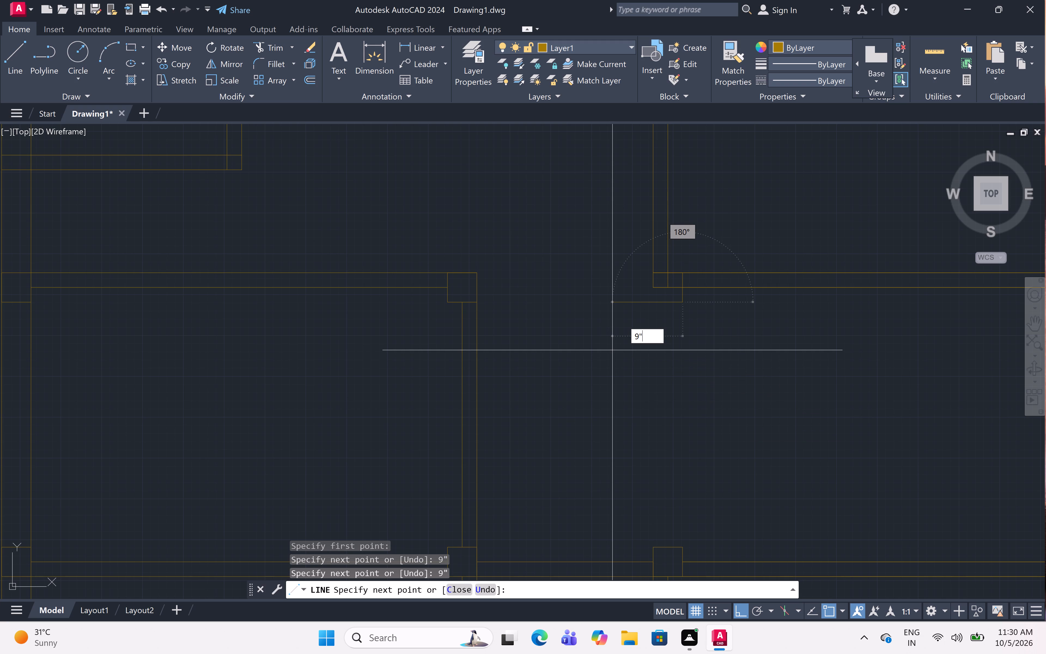
{"action": "key", "text": "space"}
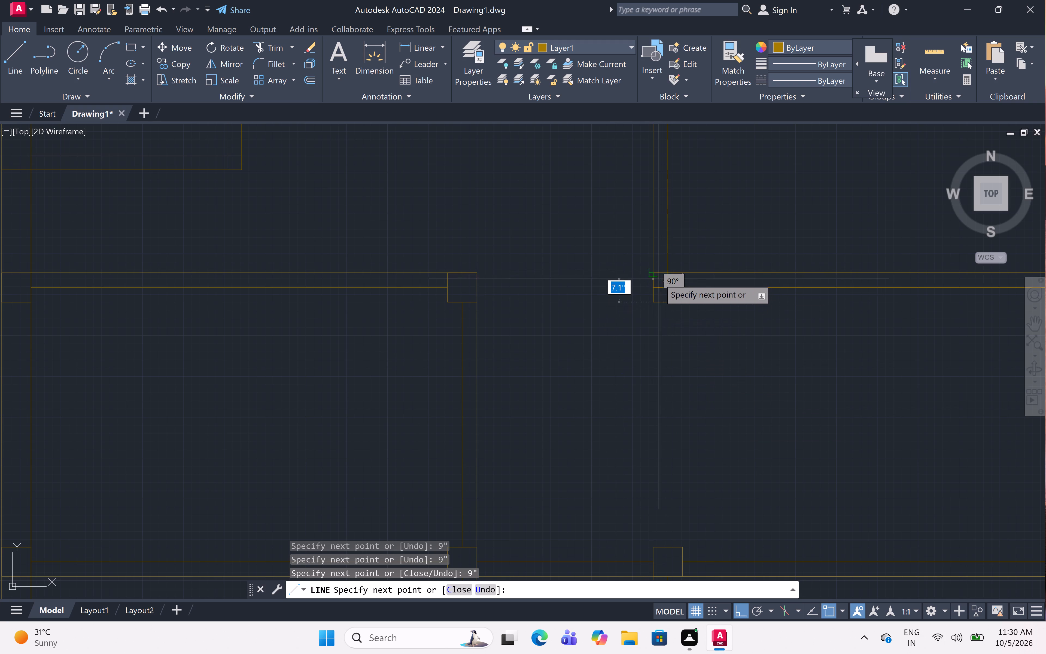
{"action": "left_click", "coordinate": [653, 274]}
{"action": "key", "text": "Escape"}
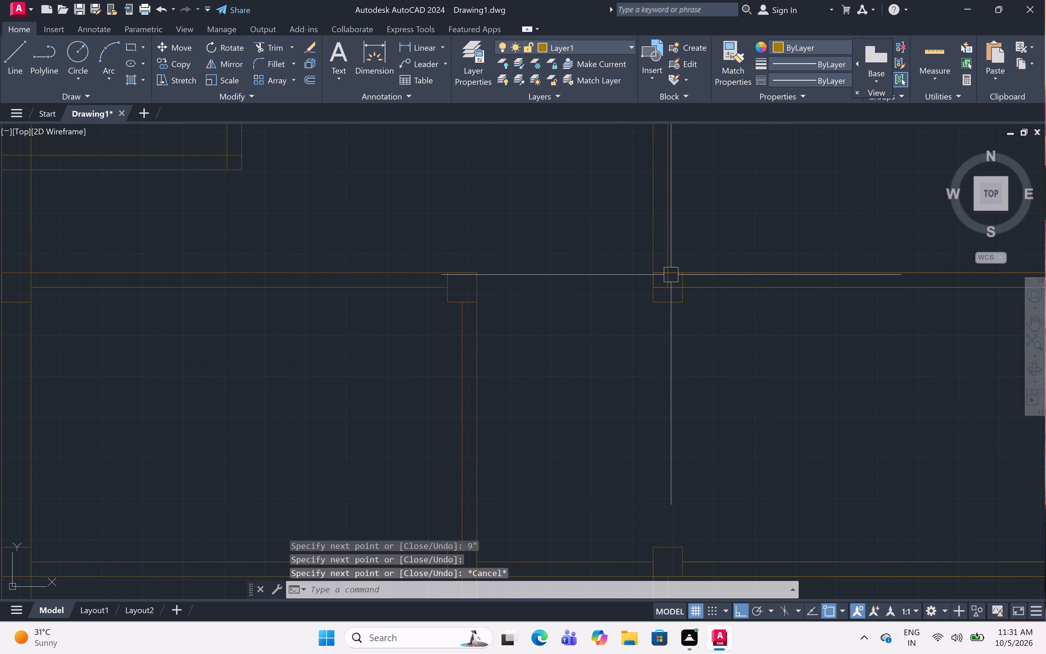
Trim the horizontal and vertical partition line segments inside the new corner column.
{"action": "scroll", "coordinate": [666, 272], "scroll_direction": "down", "scroll_amount": 1}
{"action": "scroll", "coordinate": [666, 272], "scroll_direction": "up", "scroll_amount": 4}
{"action": "scroll", "coordinate": [666, 272], "scroll_direction": "down", "scroll_amount": 1}
{"action": "scroll", "coordinate": [666, 272], "scroll_direction": "up", "scroll_amount": 3}
{"action": "key", "text": "t"}
{"action": "key", "text": "r"}
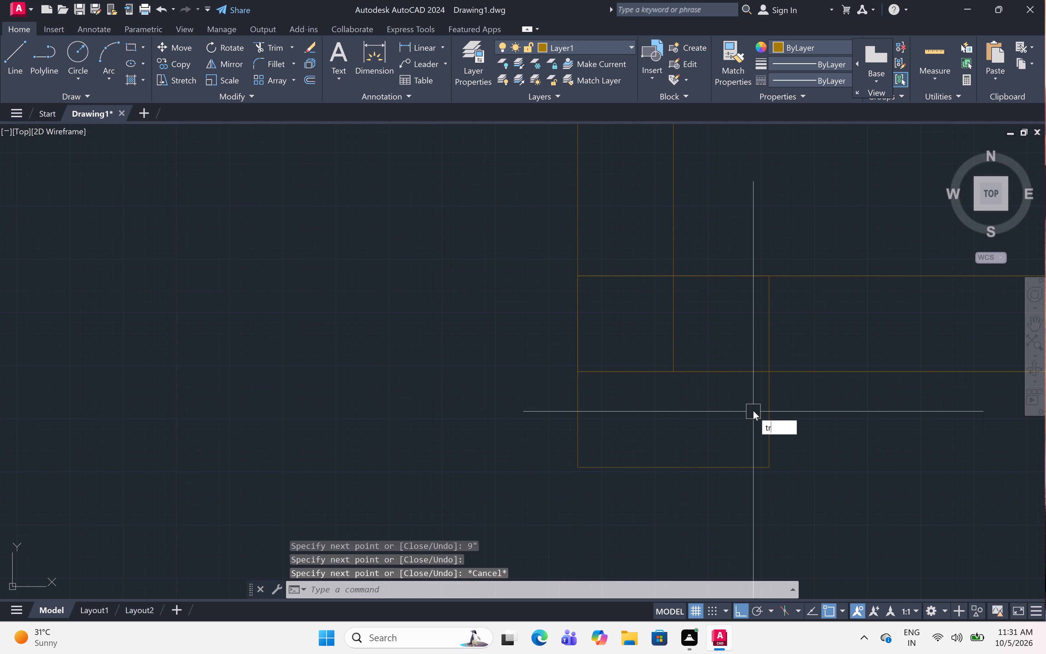
{"action": "key", "text": "space"}
{"action": "left_click", "coordinate": [708, 371]}
{"action": "left_click", "coordinate": [706, 369]}
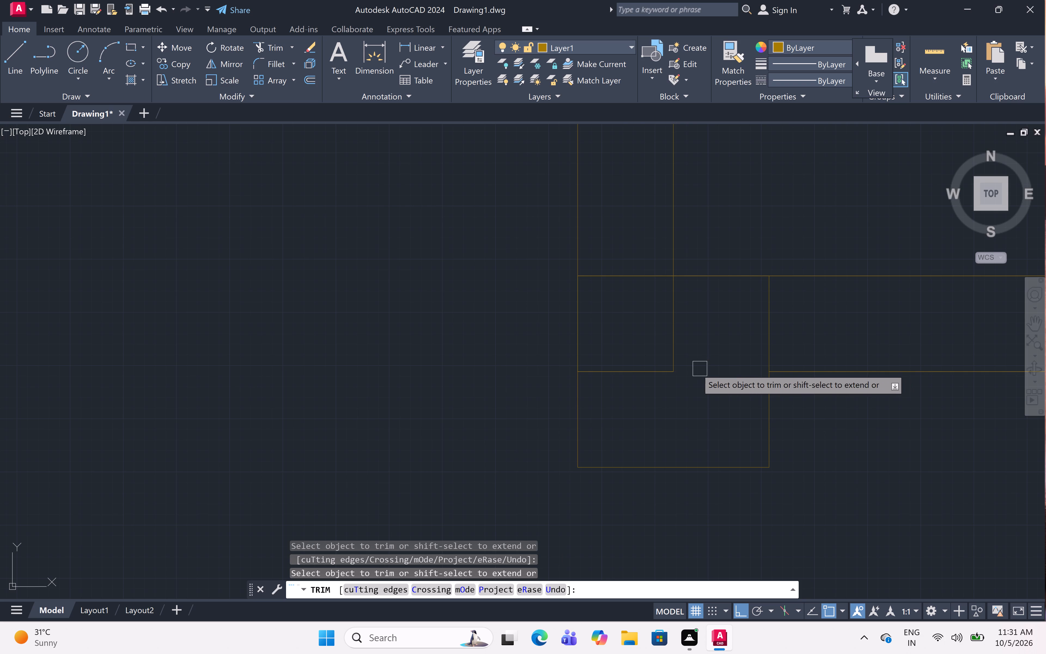
{"action": "double_click", "coordinate": [658, 368]}
{"action": "double_click", "coordinate": [659, 369]}
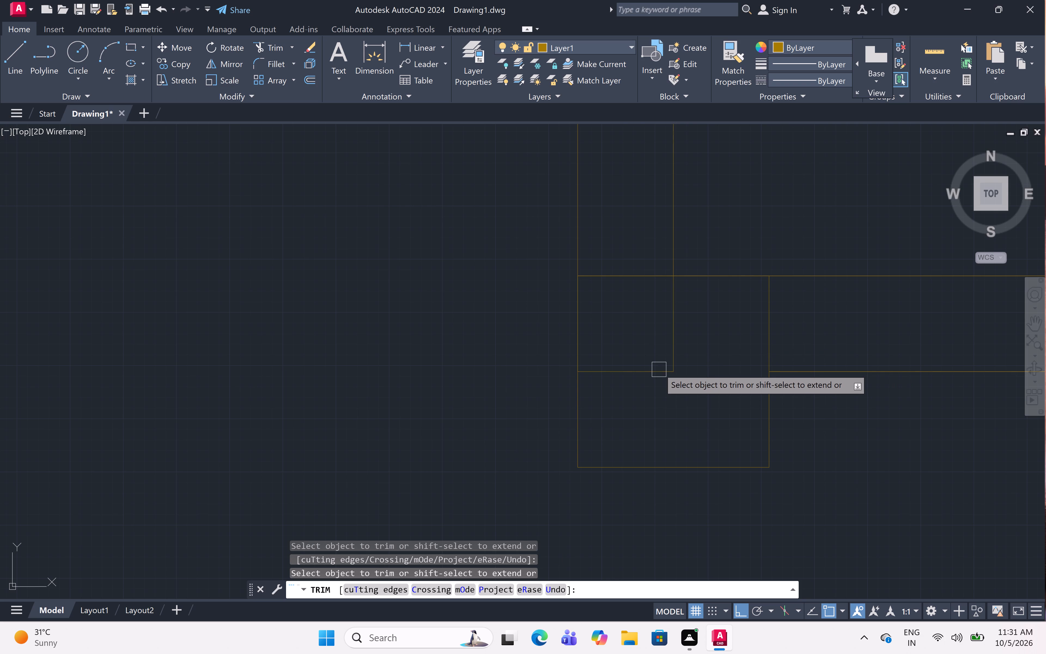
{"action": "left_click", "coordinate": [671, 352]}
{"action": "scroll", "coordinate": [671, 392], "scroll_direction": "up", "scroll_amount": 3}
{"action": "scroll", "coordinate": [671, 392], "scroll_direction": "down", "scroll_amount": 2}
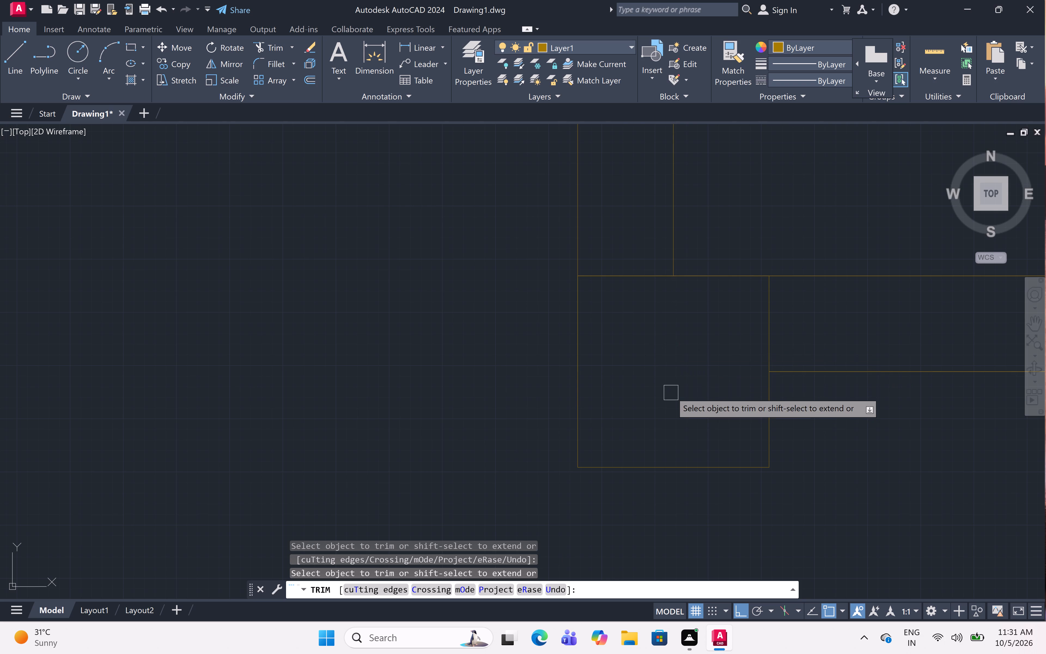
{"action": "scroll", "coordinate": [671, 392], "scroll_direction": "down", "scroll_amount": 2}
{"action": "scroll", "coordinate": [671, 392], "scroll_direction": "up", "scroll_amount": 1}
{"action": "scroll", "coordinate": [671, 392], "scroll_direction": "down", "scroll_amount": 3}
{"action": "scroll", "coordinate": [671, 392], "scroll_direction": "up", "scroll_amount": 2}
{"action": "scroll", "coordinate": [671, 392], "scroll_direction": "down", "scroll_amount": 4}
{"action": "scroll", "coordinate": [671, 392], "scroll_direction": "up", "scroll_amount": 1}
{"action": "scroll", "coordinate": [671, 392], "scroll_direction": "down", "scroll_amount": 2}
{"action": "scroll", "coordinate": [671, 392], "scroll_direction": "up", "scroll_amount": 4}
{"action": "scroll", "coordinate": [671, 392], "scroll_direction": "down", "scroll_amount": 3}
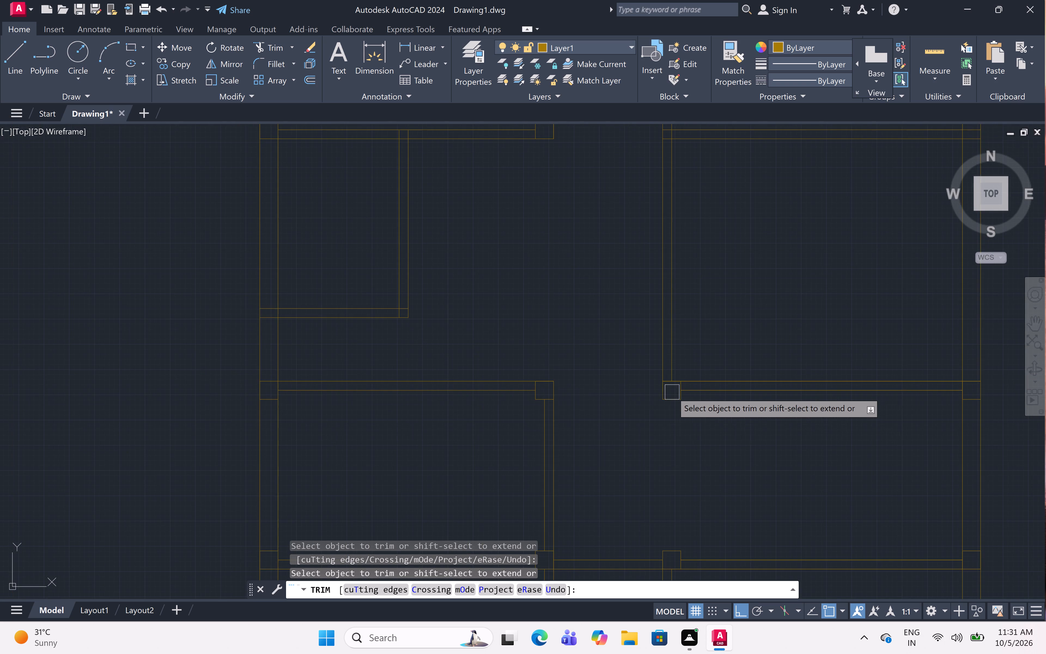
{"action": "scroll", "coordinate": [672, 392], "scroll_direction": "up", "scroll_amount": 1}
{"action": "scroll", "coordinate": [672, 392], "scroll_direction": "down", "scroll_amount": 2}
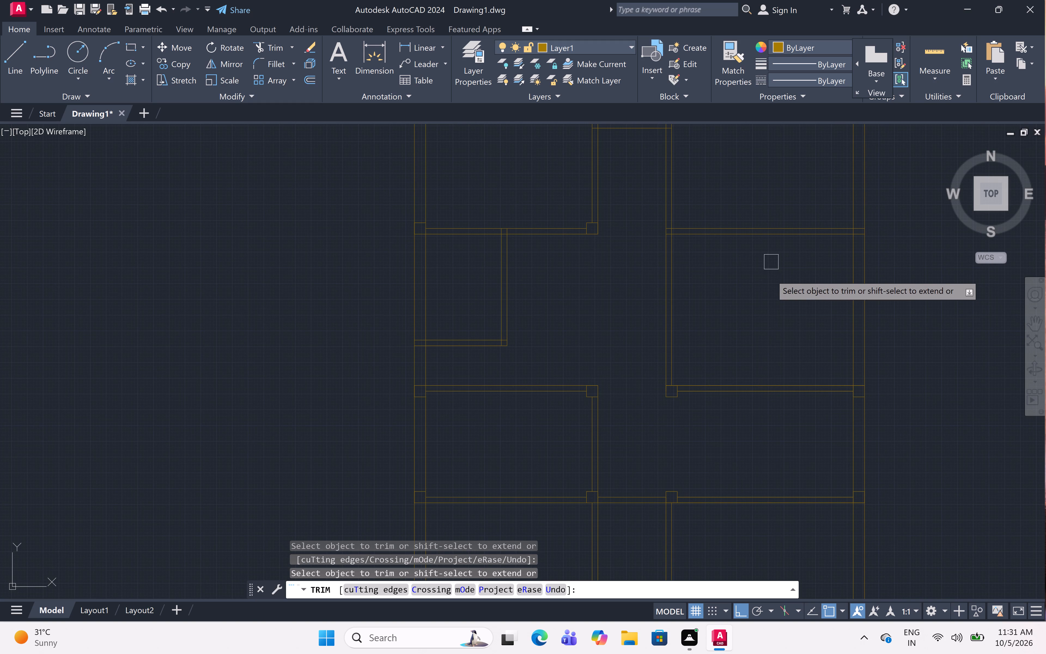
{"action": "scroll", "coordinate": [865, 225], "scroll_direction": "up", "scroll_amount": 2}
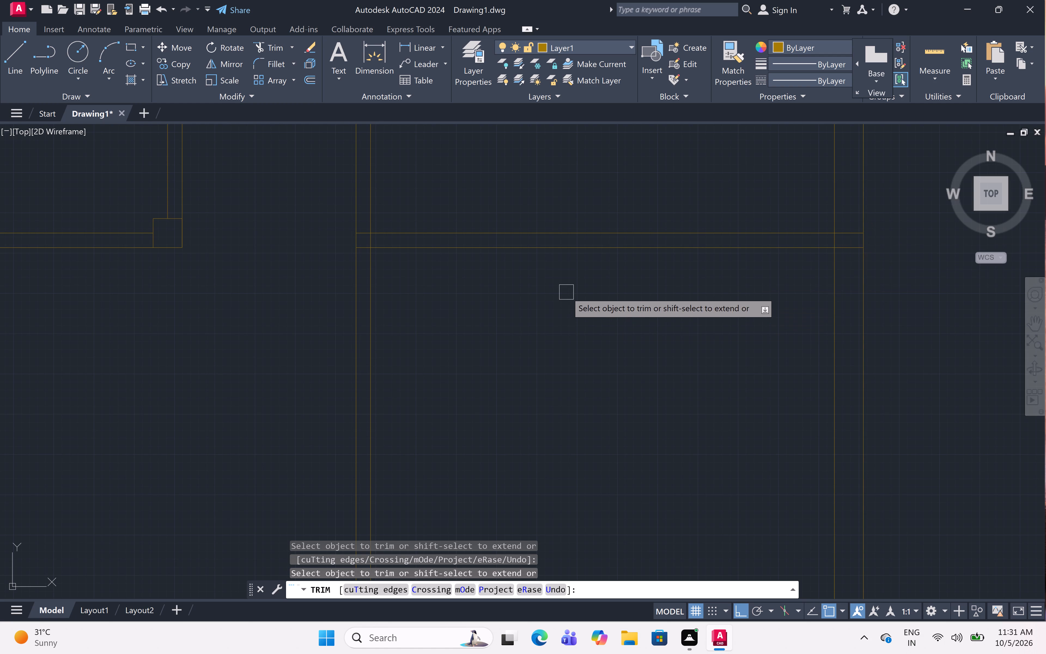
{"action": "key", "text": "Escape"}
Draw a 9" square column outline up and right from where the vertical partition's left face meets the upper right-hand horizontal partition's lower face.
{"action": "key", "text": "l"}
{"action": "key", "text": "space"}
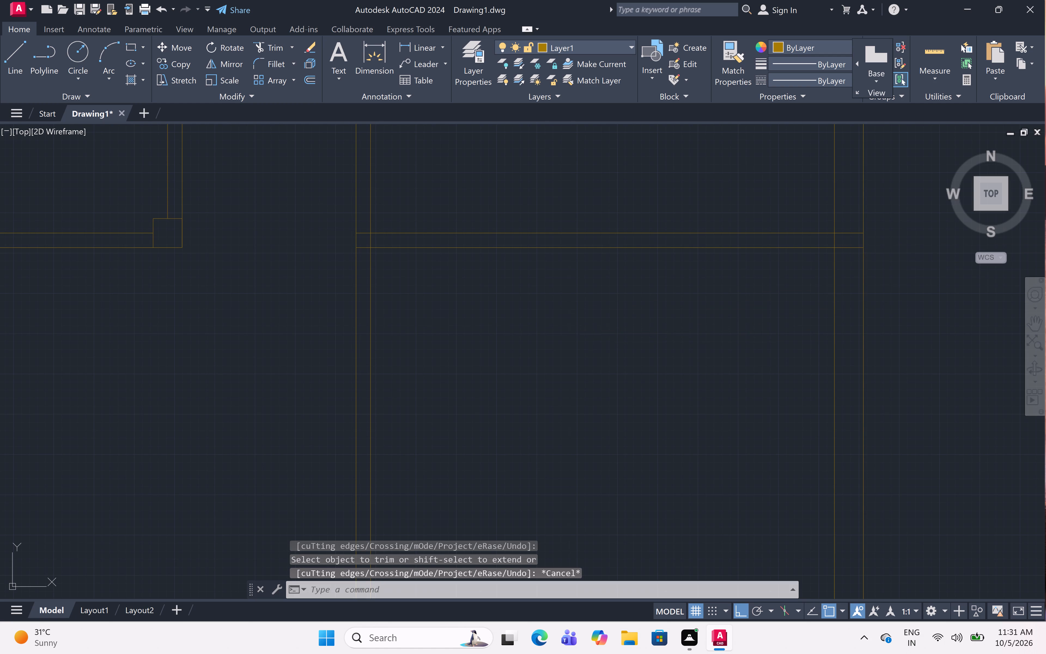
{"action": "left_click", "coordinate": [355, 247]}
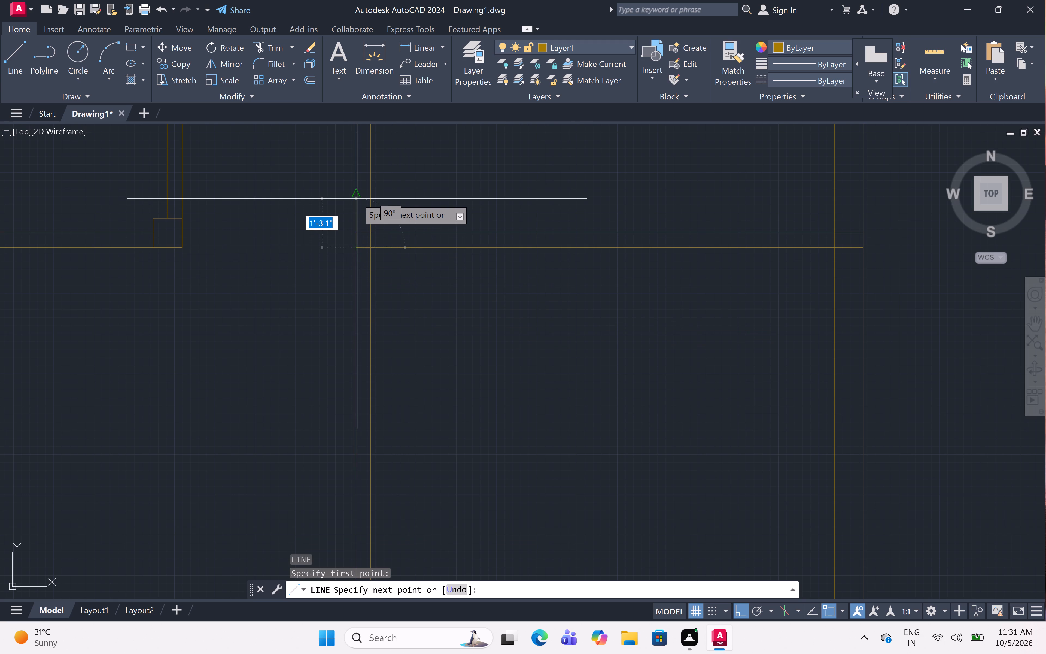
{"action": "type", "text": "9\""}
{"action": "key", "text": "space"}
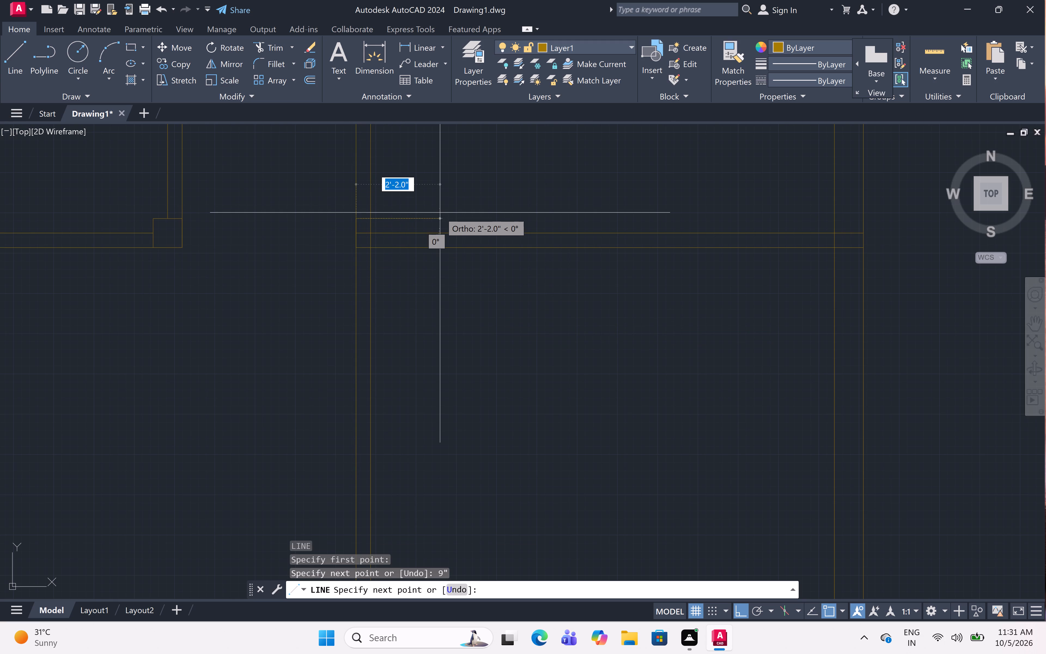
{"action": "type", "text": "9\""}
{"action": "key", "text": "space"}
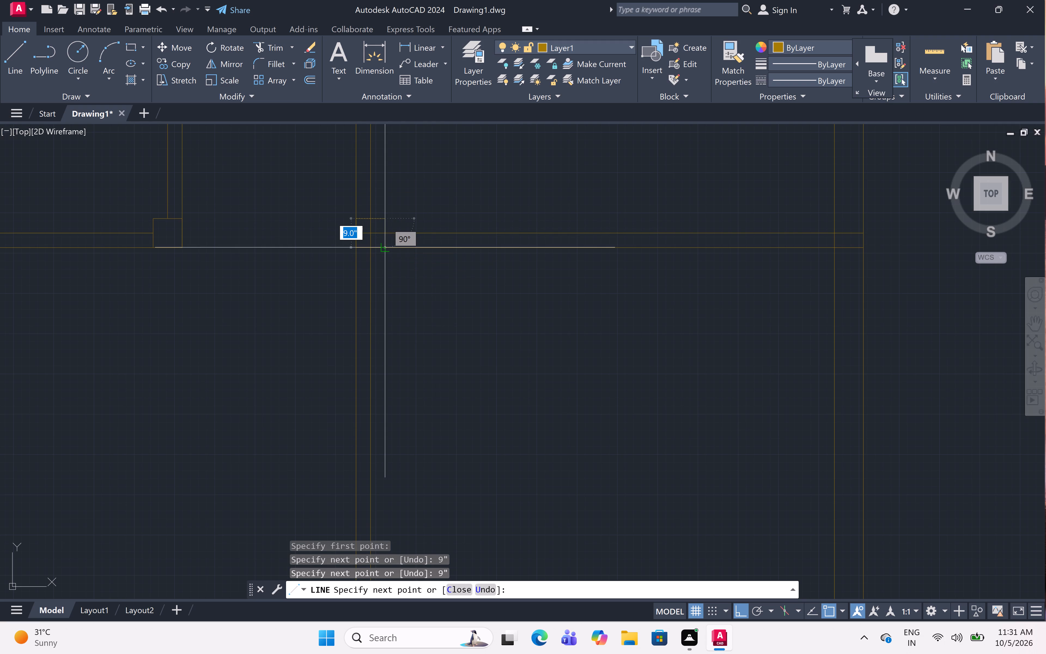
{"action": "left_click", "coordinate": [383, 246]}
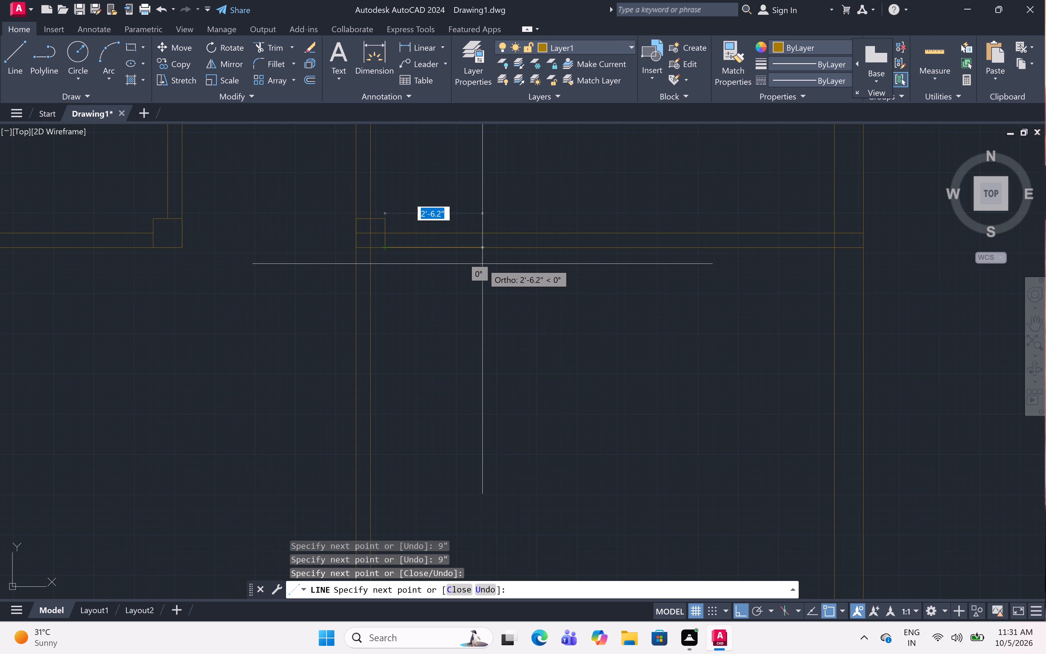
{"action": "key", "text": "Escape"}
Draw a 9" square column outline on the right outer wall, rising from its inner face at the upper right-hand partition's lower face.
{"action": "type", "text": "l"}
{"action": "key", "text": "space"}
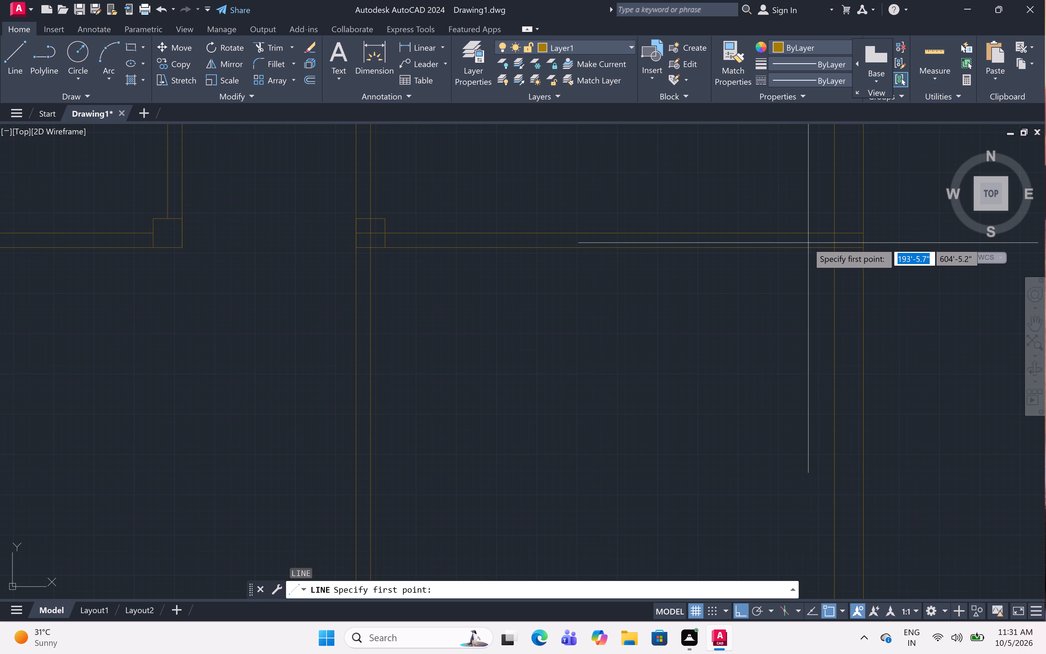
{"action": "left_click", "coordinate": [835, 247]}
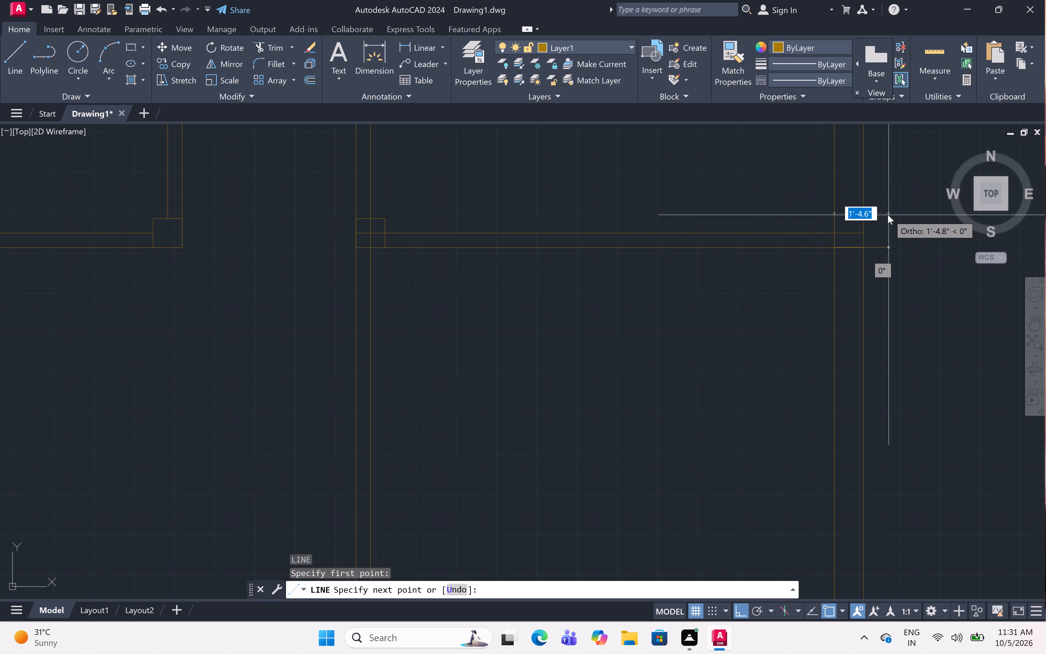
{"action": "key", "text": "9"}
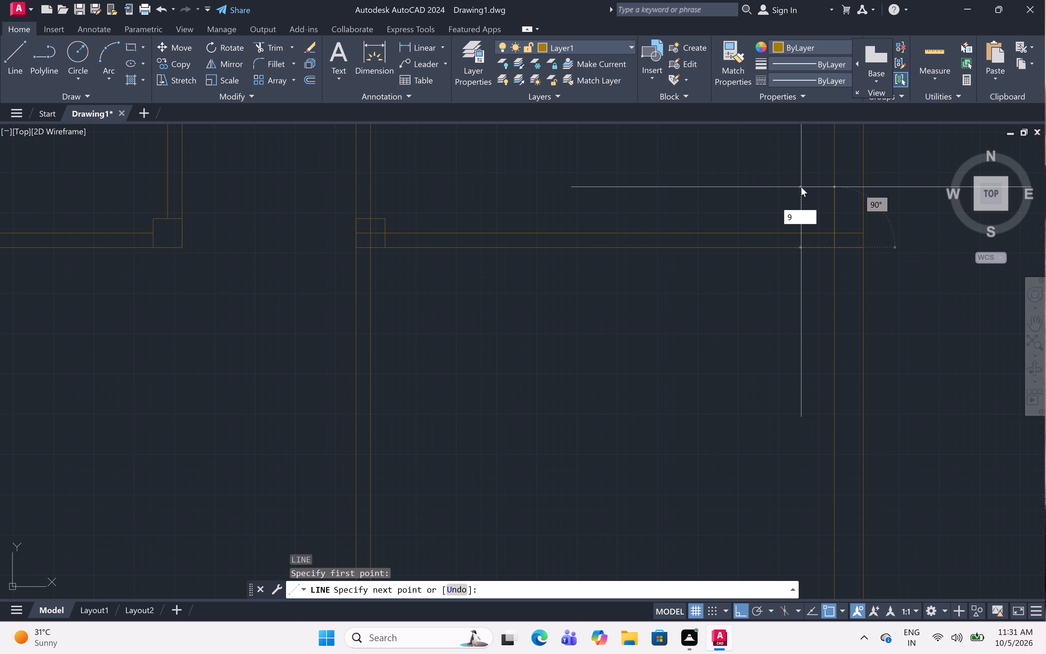
{"action": "type", "text": "\""}
{"action": "key", "text": "space"}
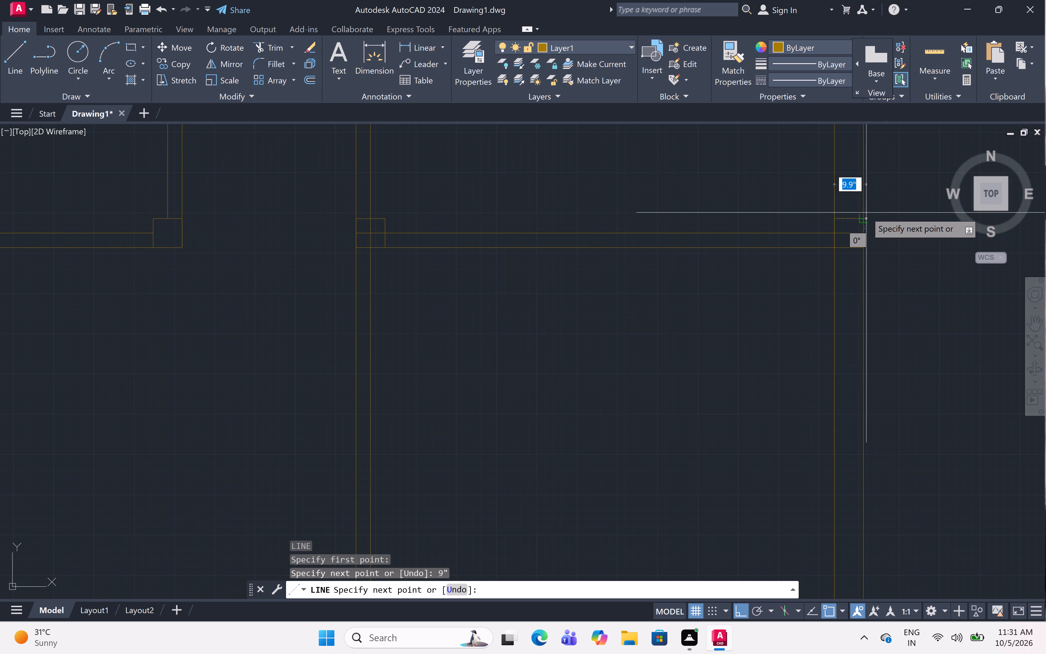
{"action": "left_click", "coordinate": [865, 216]}
{"action": "key", "text": "Escape"}
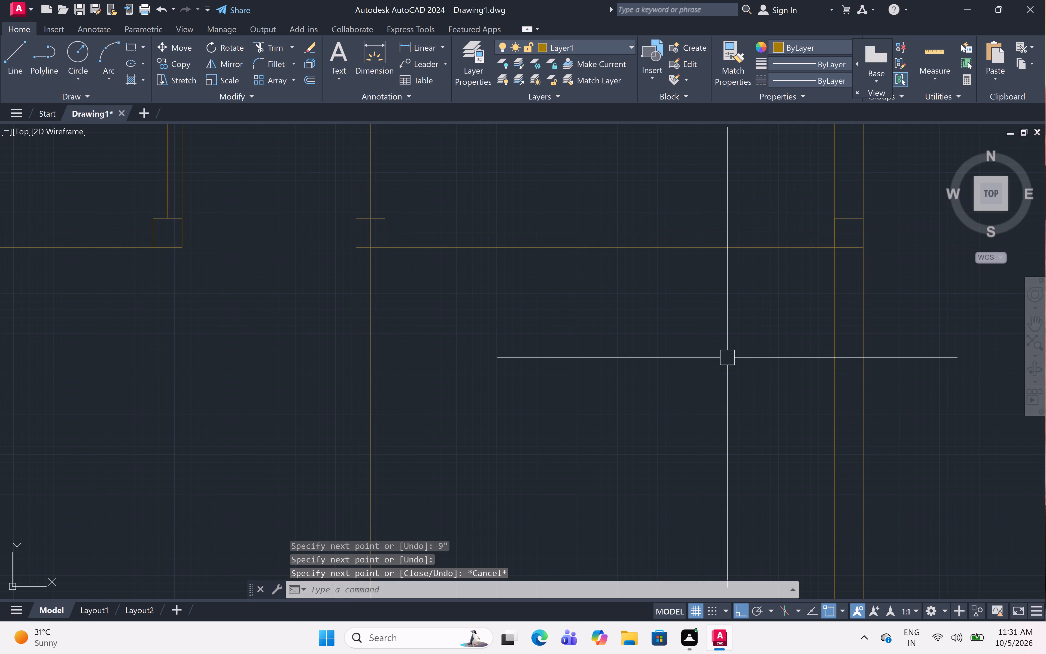
Trim the partition line segments inside the two new columns at the ends of the upper right-hand horizontal partition.
{"action": "key", "text": "t"}
{"action": "key", "text": "r"}
{"action": "key", "text": "space"}
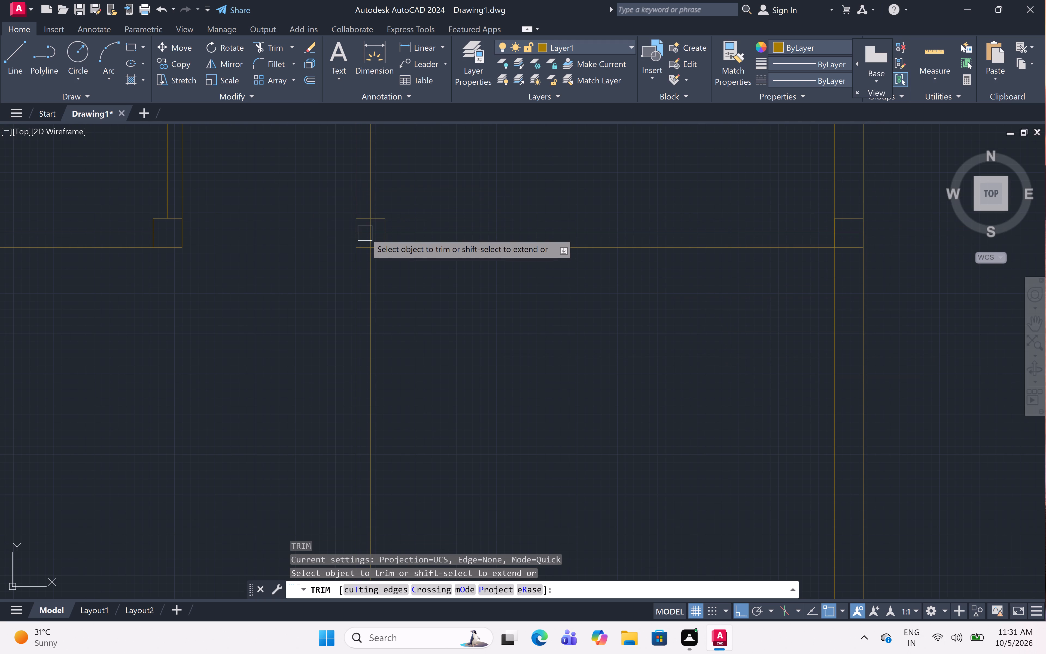
{"action": "left_click", "coordinate": [364, 232]}
{"action": "left_click", "coordinate": [367, 234]}
{"action": "left_click", "coordinate": [369, 232]}
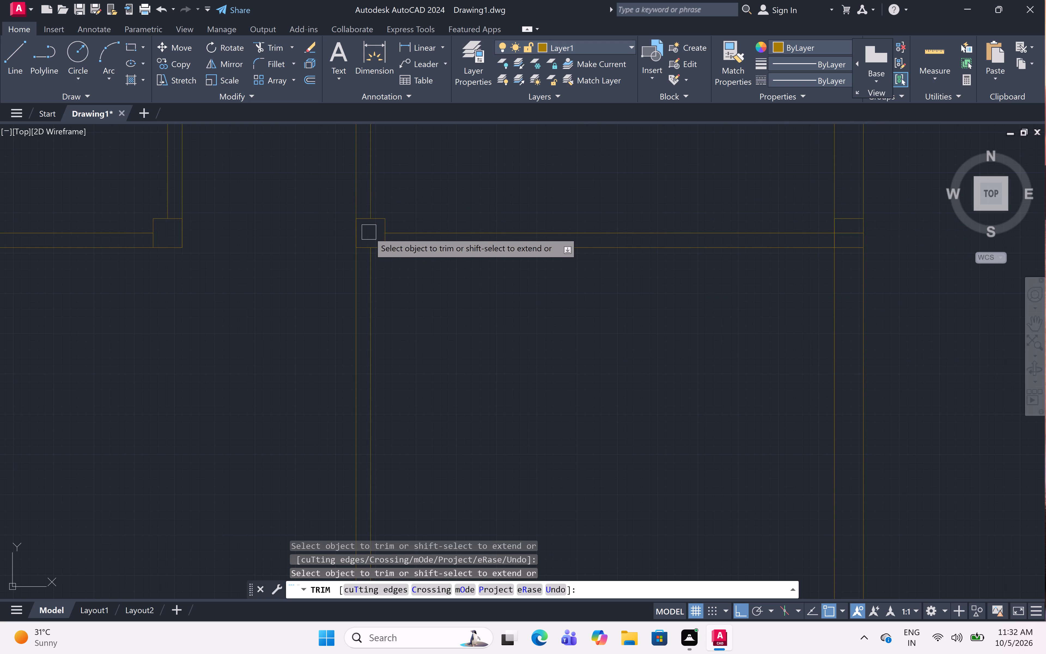
{"action": "left_click", "coordinate": [843, 236]}
Draw a column outline in the top outer wall, 9" right from the right-hand vertical partition's left face and down to the wall's inner face.
{"action": "scroll", "coordinate": [817, 265], "scroll_direction": "down", "scroll_amount": 6}
{"action": "scroll", "coordinate": [817, 265], "scroll_direction": "up", "scroll_amount": 1}
{"action": "scroll", "coordinate": [817, 265], "scroll_direction": "down", "scroll_amount": 1}
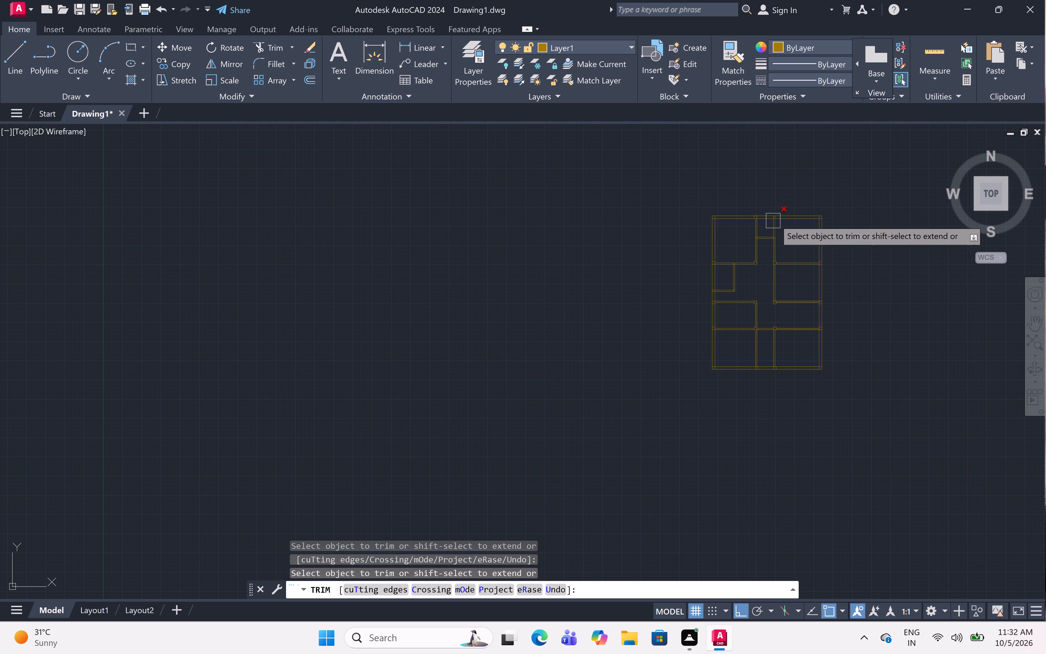
{"action": "scroll", "coordinate": [775, 220], "scroll_direction": "up", "scroll_amount": 1}
{"action": "scroll", "coordinate": [775, 220], "scroll_direction": "down", "scroll_amount": 1}
{"action": "scroll", "coordinate": [775, 220], "scroll_direction": "up", "scroll_amount": 3}
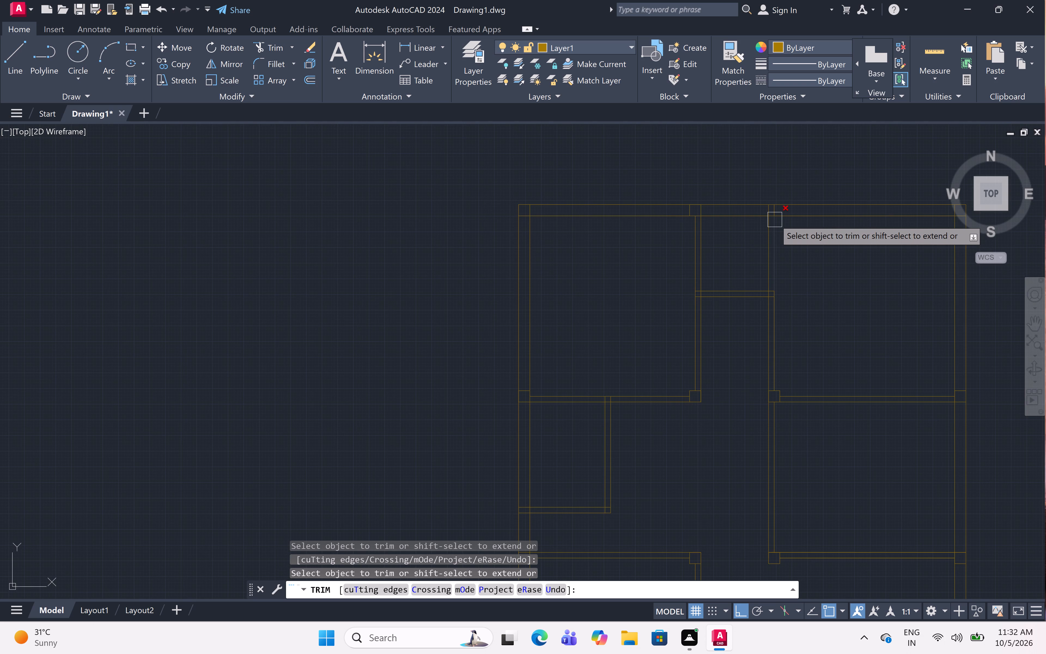
{"action": "scroll", "coordinate": [768, 208], "scroll_direction": "up", "scroll_amount": 2}
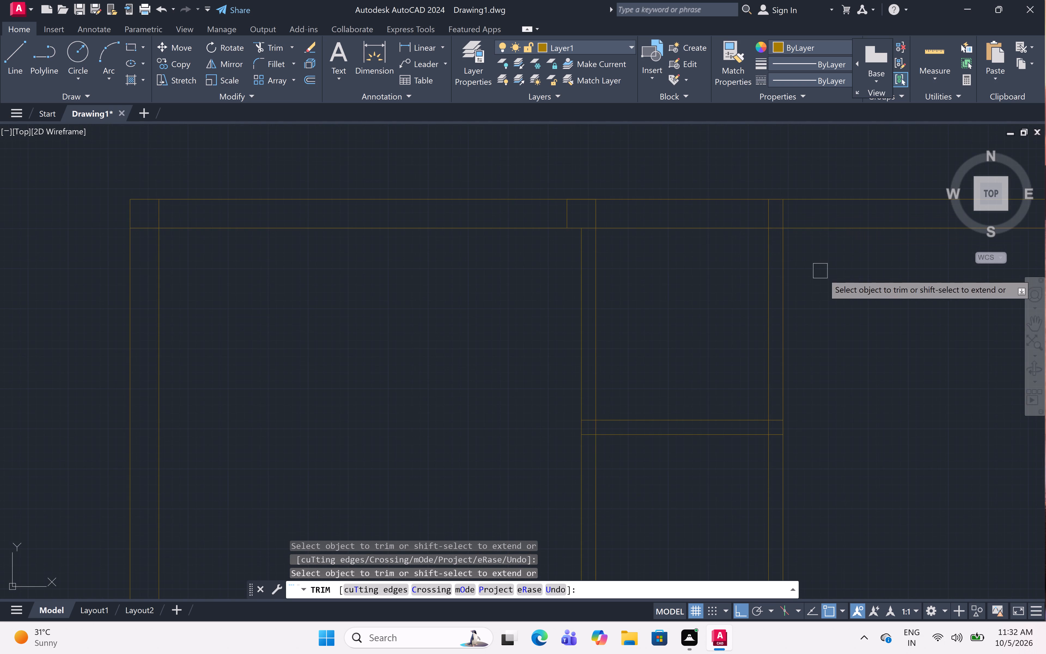
{"action": "key", "text": "Escape"}
{"action": "type", "text": "l"}
{"action": "key", "text": "space"}
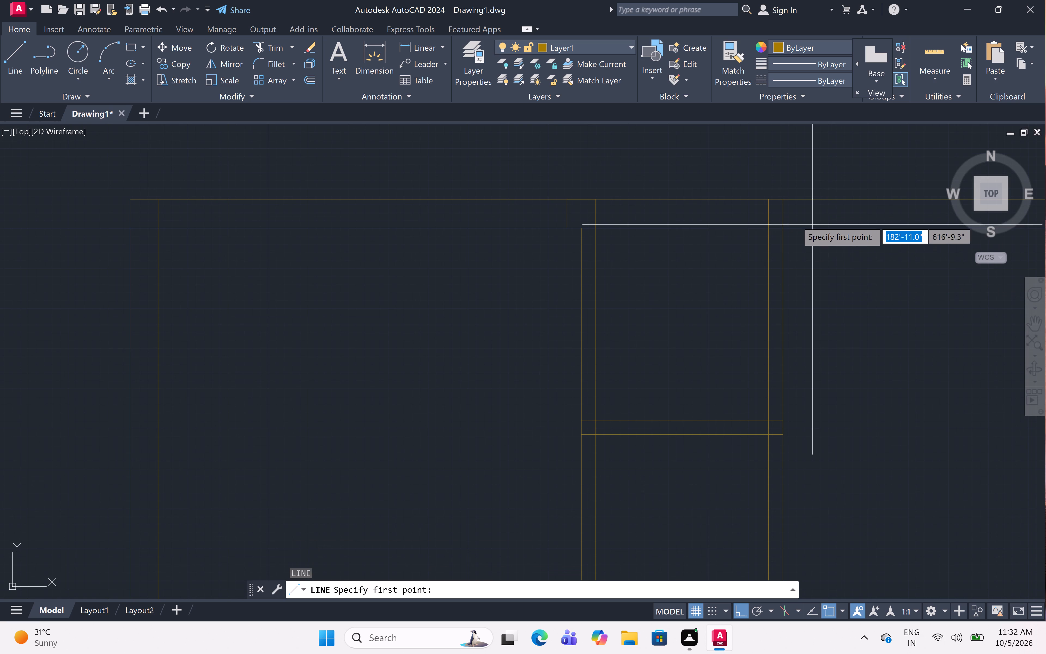
{"action": "left_click", "coordinate": [771, 199]}
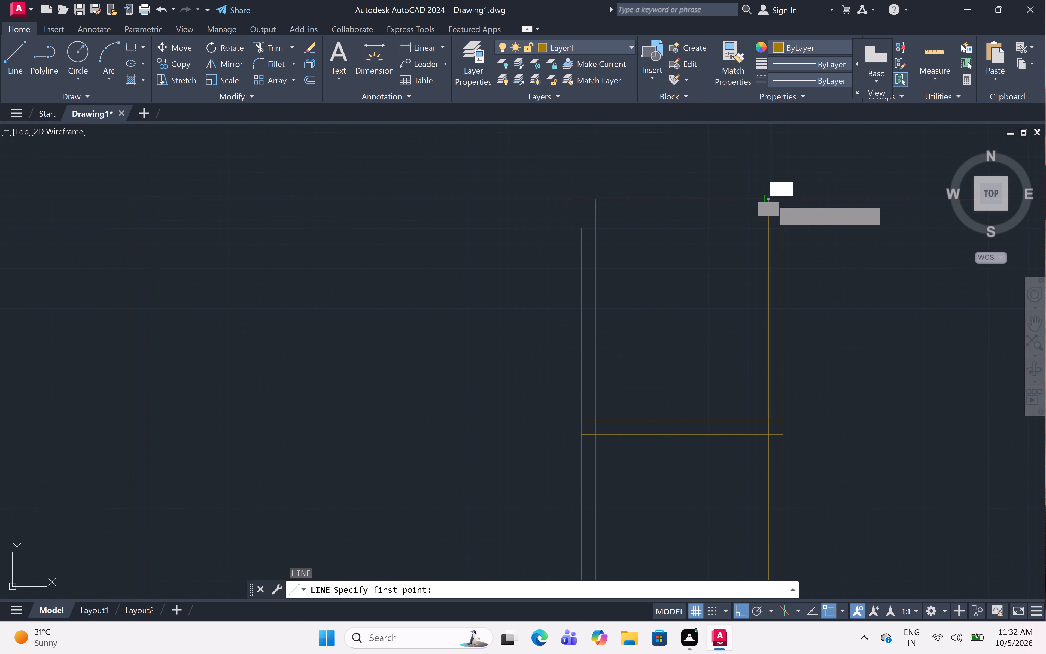
{"action": "key", "text": "9"}
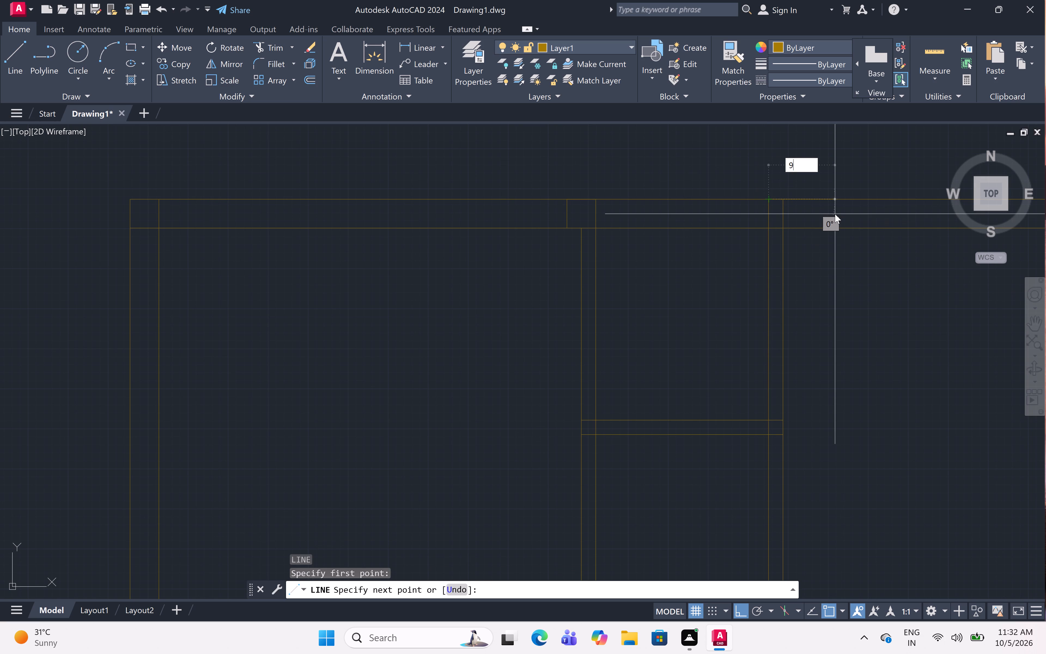
{"action": "type", "text": "\""}
{"action": "key", "text": "space"}
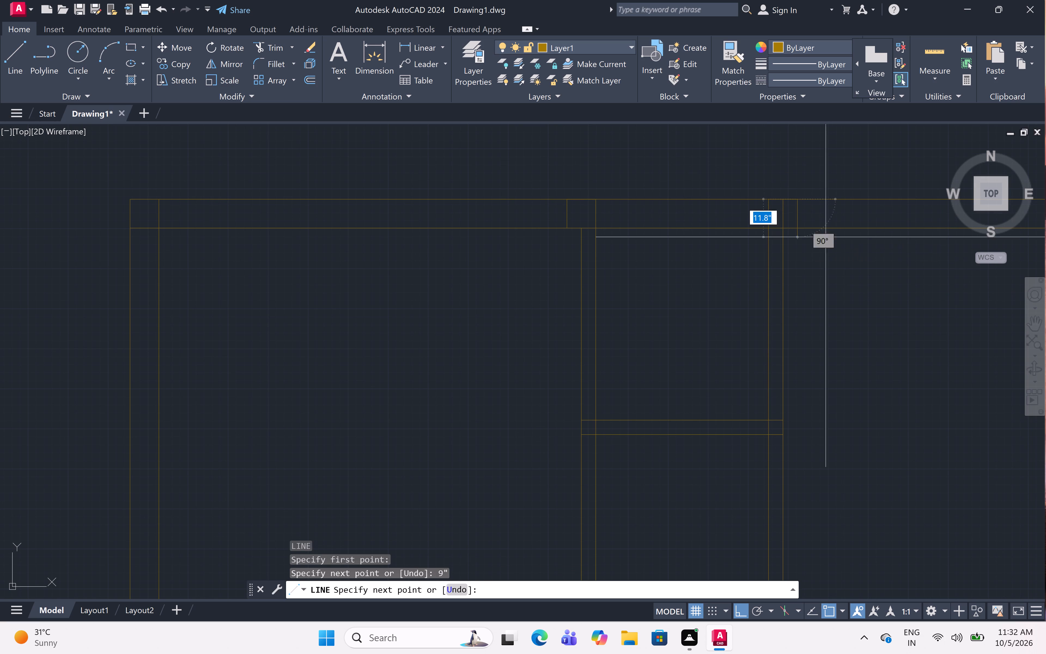
{"action": "left_click", "coordinate": [799, 228]}
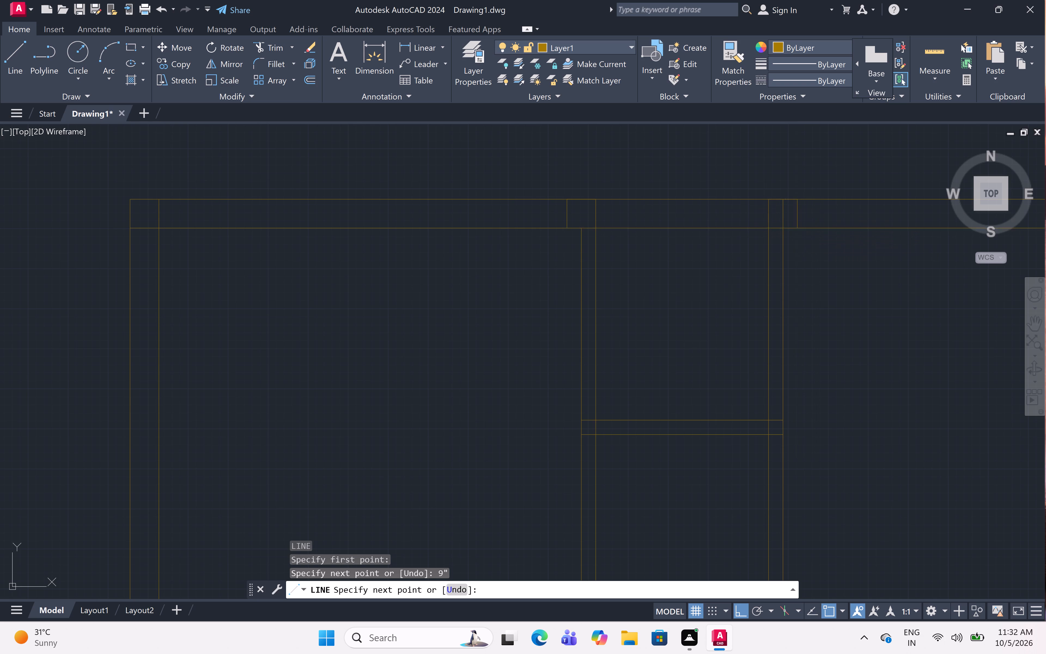
{"action": "key", "text": "Escape"}
Trim the right-hand vertical partition's right-face segment inside the new top-wall column.
{"action": "key", "text": "t"}
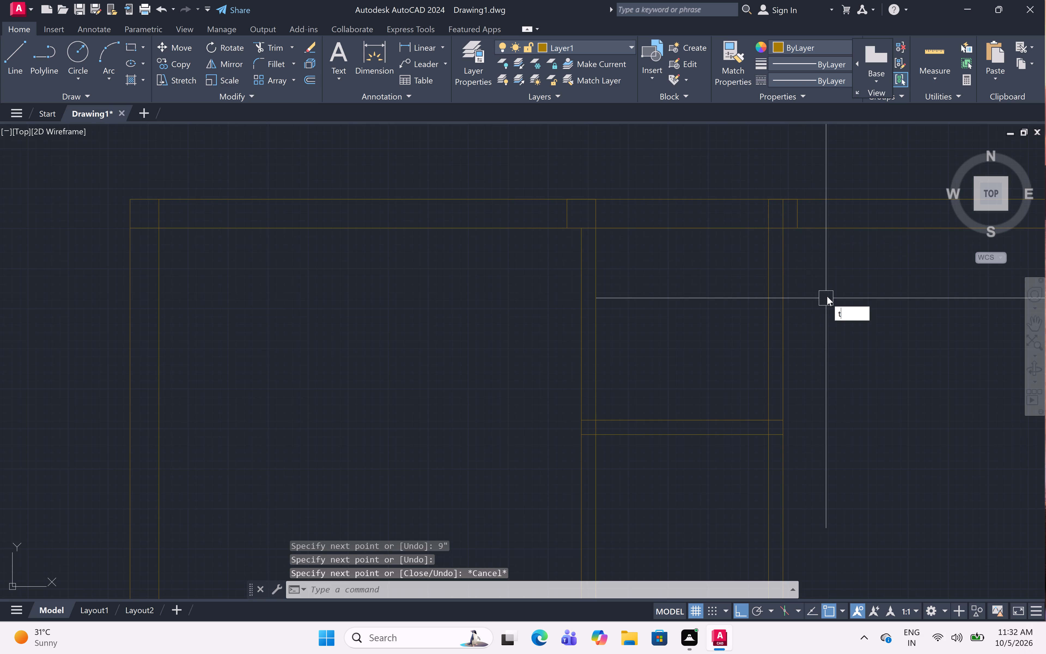
{"action": "key", "text": "r"}
{"action": "key", "text": "space"}
{"action": "left_click", "coordinate": [785, 217]}
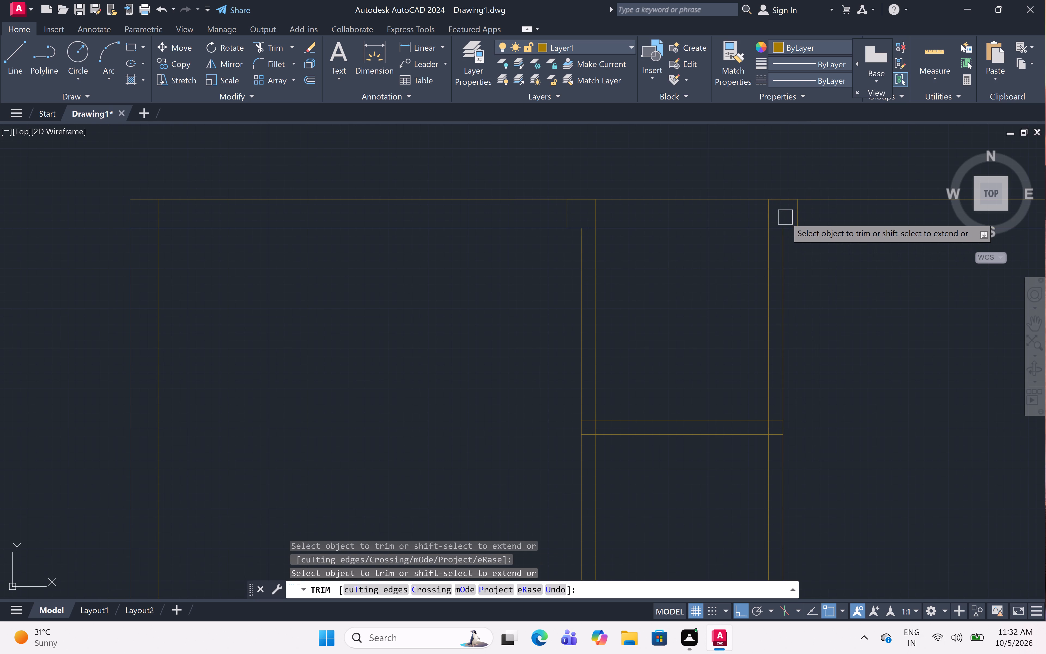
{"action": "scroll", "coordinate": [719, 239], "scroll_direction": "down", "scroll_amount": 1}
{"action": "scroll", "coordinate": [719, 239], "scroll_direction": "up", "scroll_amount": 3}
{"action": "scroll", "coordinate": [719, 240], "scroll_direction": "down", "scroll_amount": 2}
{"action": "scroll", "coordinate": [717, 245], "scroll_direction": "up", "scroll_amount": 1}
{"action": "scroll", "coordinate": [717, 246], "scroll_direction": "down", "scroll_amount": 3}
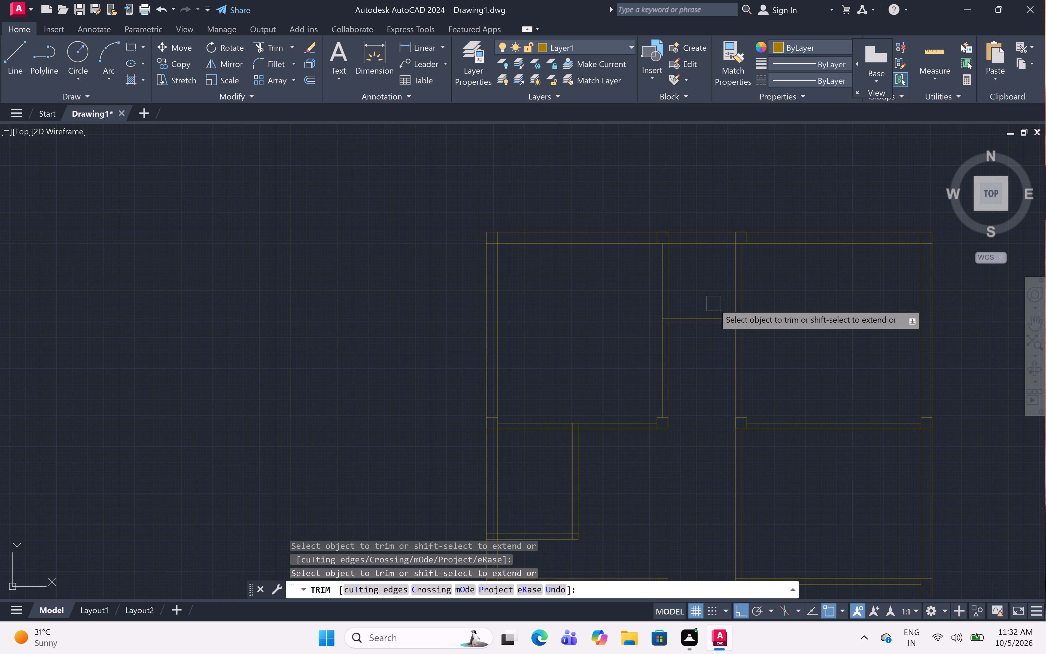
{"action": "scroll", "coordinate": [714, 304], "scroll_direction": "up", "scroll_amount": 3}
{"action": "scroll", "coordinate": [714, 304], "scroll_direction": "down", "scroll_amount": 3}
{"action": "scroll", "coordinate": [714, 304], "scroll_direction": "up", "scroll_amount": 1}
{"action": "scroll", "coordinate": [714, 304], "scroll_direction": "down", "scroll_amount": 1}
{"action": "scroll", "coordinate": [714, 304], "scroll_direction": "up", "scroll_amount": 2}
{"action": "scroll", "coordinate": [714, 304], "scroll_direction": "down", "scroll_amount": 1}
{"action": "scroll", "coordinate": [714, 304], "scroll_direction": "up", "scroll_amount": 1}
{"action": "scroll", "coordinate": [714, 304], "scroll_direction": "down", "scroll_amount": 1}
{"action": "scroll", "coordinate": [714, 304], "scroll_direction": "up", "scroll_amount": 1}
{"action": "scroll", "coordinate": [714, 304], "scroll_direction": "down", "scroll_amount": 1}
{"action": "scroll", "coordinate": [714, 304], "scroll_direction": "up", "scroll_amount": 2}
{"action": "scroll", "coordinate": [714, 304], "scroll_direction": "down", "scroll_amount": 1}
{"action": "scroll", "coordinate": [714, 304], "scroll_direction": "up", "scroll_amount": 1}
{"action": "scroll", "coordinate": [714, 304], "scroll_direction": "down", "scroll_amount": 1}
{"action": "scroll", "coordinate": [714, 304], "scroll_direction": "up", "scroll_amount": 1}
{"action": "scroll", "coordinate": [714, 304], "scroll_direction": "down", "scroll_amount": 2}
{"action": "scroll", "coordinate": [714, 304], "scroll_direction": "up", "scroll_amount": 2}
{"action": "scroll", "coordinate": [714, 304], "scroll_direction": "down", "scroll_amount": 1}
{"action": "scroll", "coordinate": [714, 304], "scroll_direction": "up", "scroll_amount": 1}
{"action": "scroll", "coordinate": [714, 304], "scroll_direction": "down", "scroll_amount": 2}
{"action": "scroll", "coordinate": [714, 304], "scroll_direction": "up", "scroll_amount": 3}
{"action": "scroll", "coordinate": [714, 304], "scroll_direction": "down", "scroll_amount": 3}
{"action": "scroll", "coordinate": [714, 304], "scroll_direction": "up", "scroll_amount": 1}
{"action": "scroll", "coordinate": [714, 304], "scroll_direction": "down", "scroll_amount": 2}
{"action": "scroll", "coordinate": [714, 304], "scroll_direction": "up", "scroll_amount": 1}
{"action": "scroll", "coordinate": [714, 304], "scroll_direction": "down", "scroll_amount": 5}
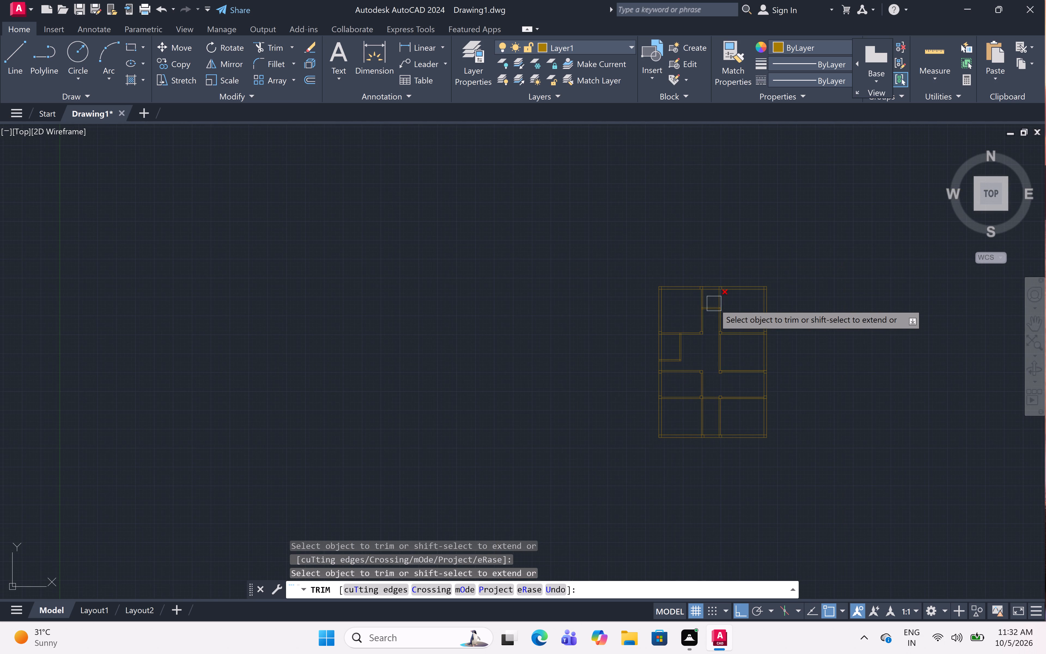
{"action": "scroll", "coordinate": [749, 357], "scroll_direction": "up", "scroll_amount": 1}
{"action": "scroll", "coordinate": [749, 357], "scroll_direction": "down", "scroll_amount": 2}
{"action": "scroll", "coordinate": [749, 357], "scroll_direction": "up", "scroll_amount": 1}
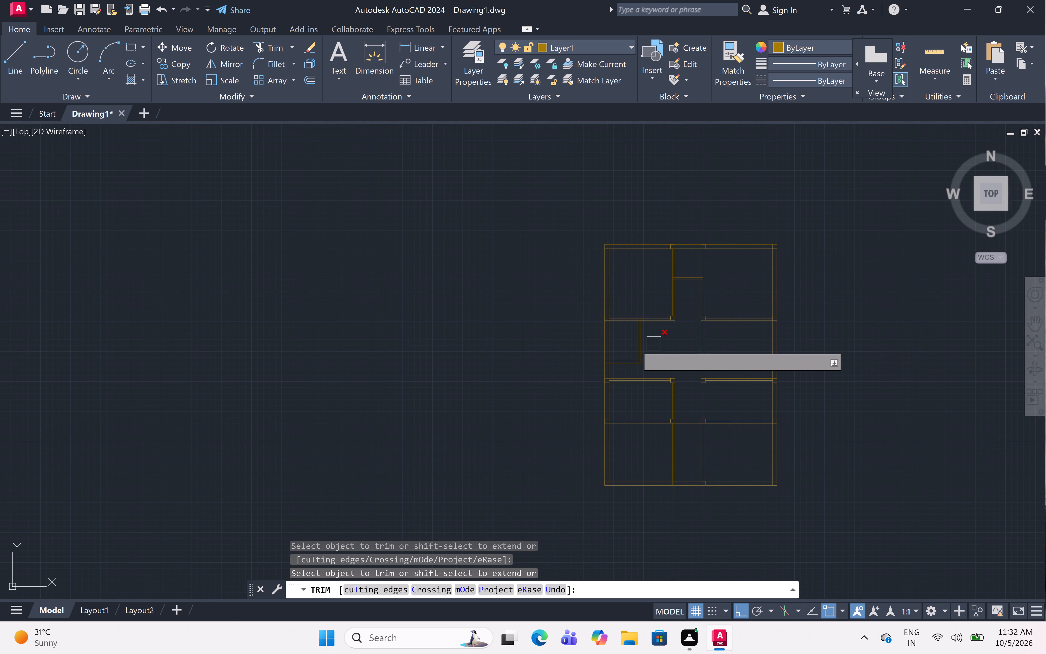
Start a Hatch and set its type to Solid and its colour to black (0,0,0).
{"action": "key", "text": "Escape"}
{"action": "type", "text": "h"}
{"action": "key", "text": "space"}
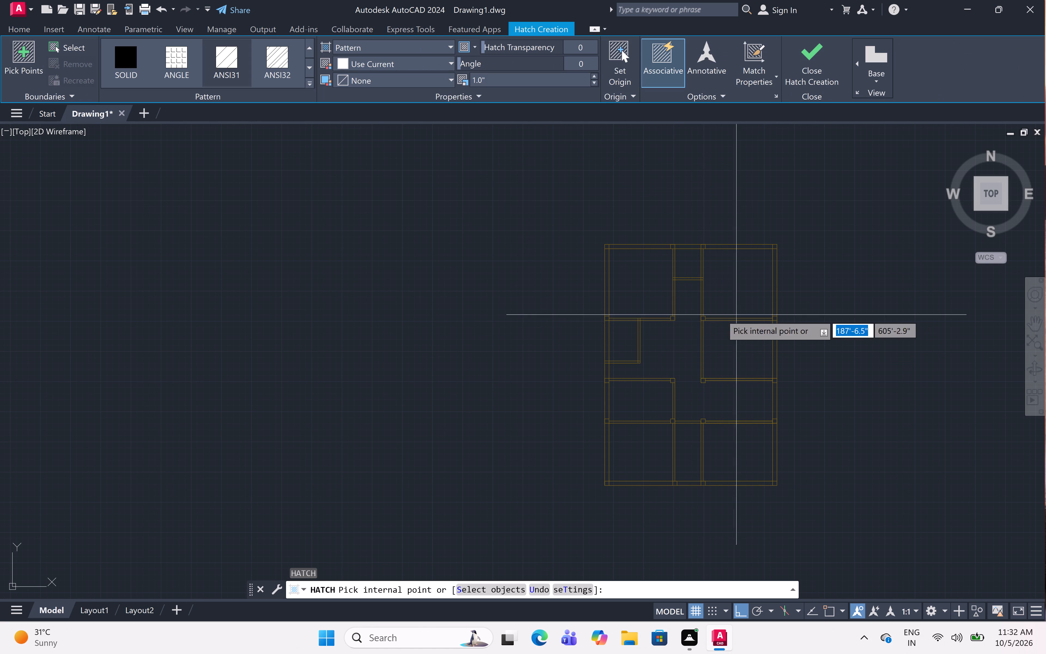
{"action": "left_click", "coordinate": [357, 46]}
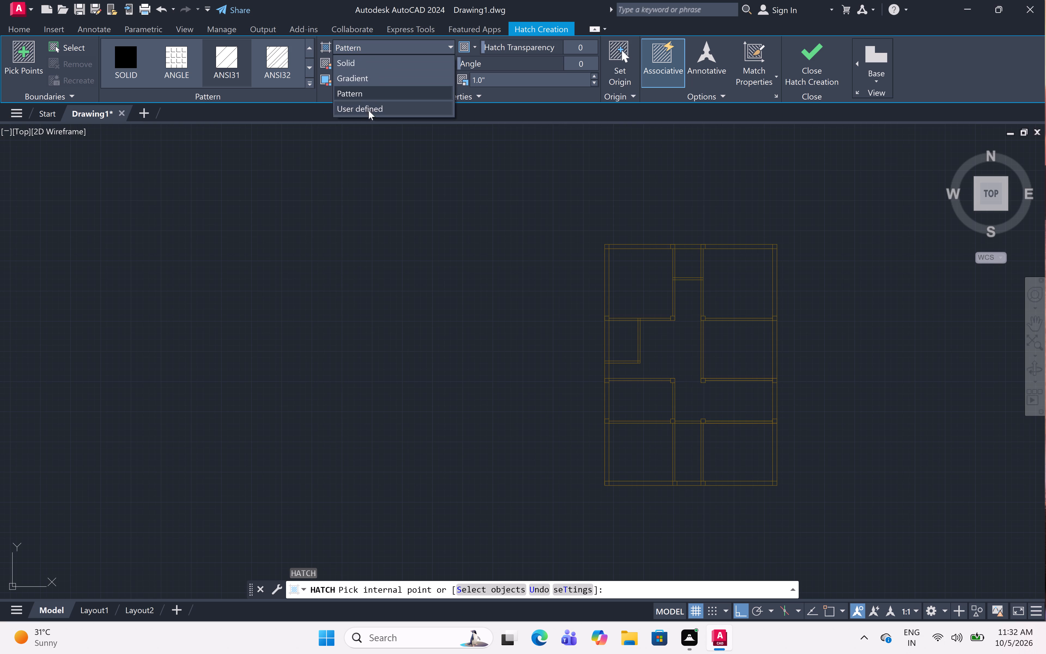
{"action": "left_click_drag", "start_coordinate": [382, 65], "coordinate": [382, 70]}
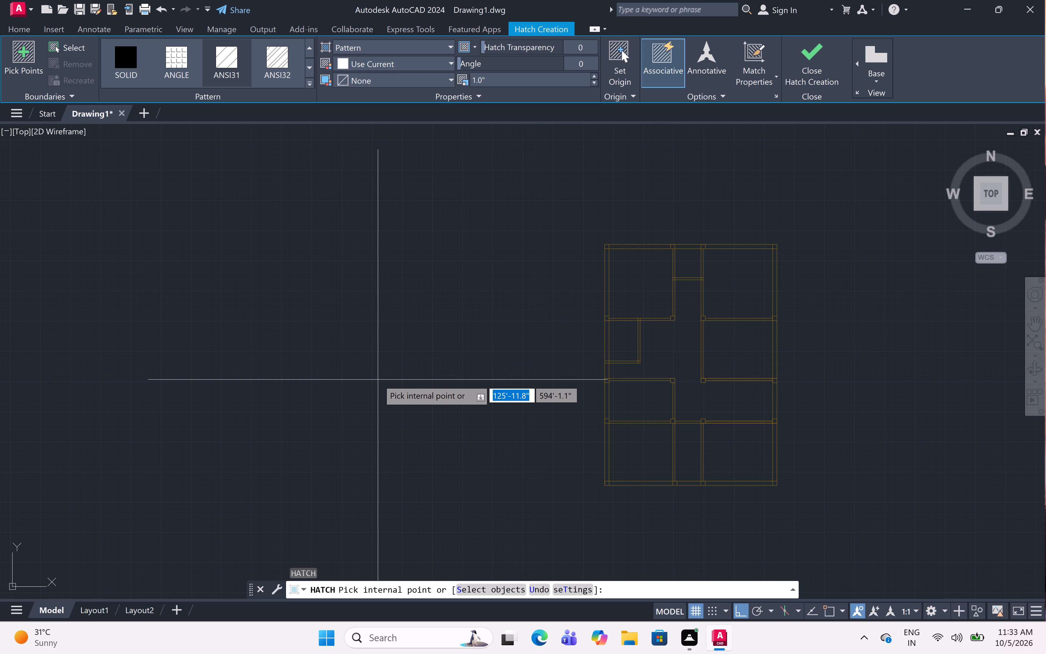
{"action": "scroll", "coordinate": [614, 245], "scroll_direction": "up", "scroll_amount": 2}
{"action": "scroll", "coordinate": [614, 245], "scroll_direction": "down", "scroll_amount": 3}
{"action": "scroll", "coordinate": [614, 245], "scroll_direction": "up", "scroll_amount": 1}
{"action": "scroll", "coordinate": [614, 245], "scroll_direction": "down", "scroll_amount": 1}
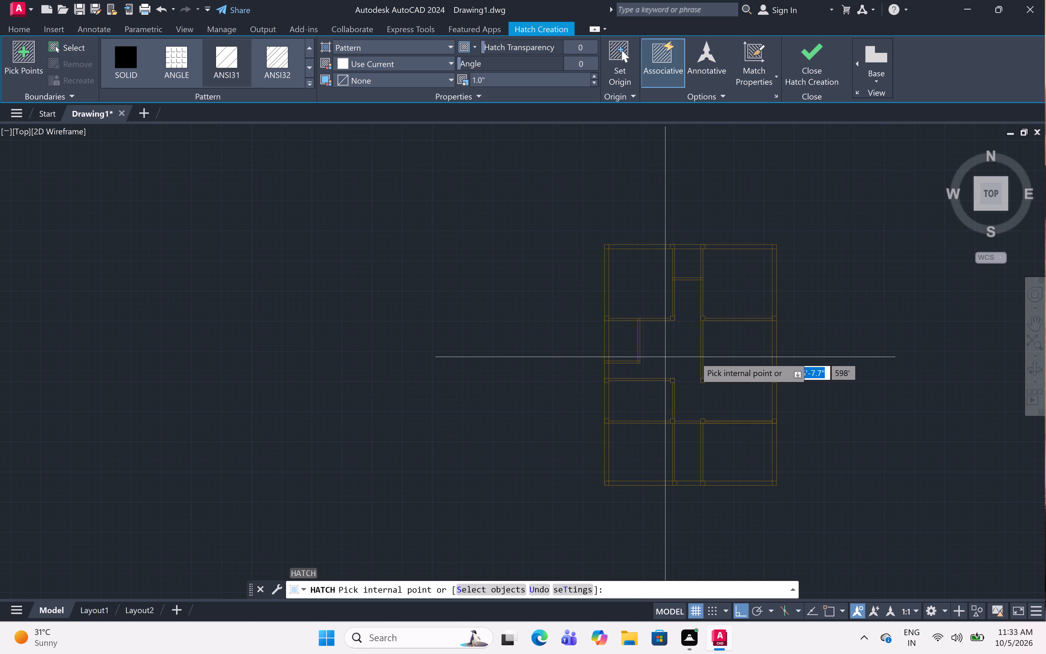
{"action": "scroll", "coordinate": [798, 288], "scroll_direction": "up", "scroll_amount": 1}
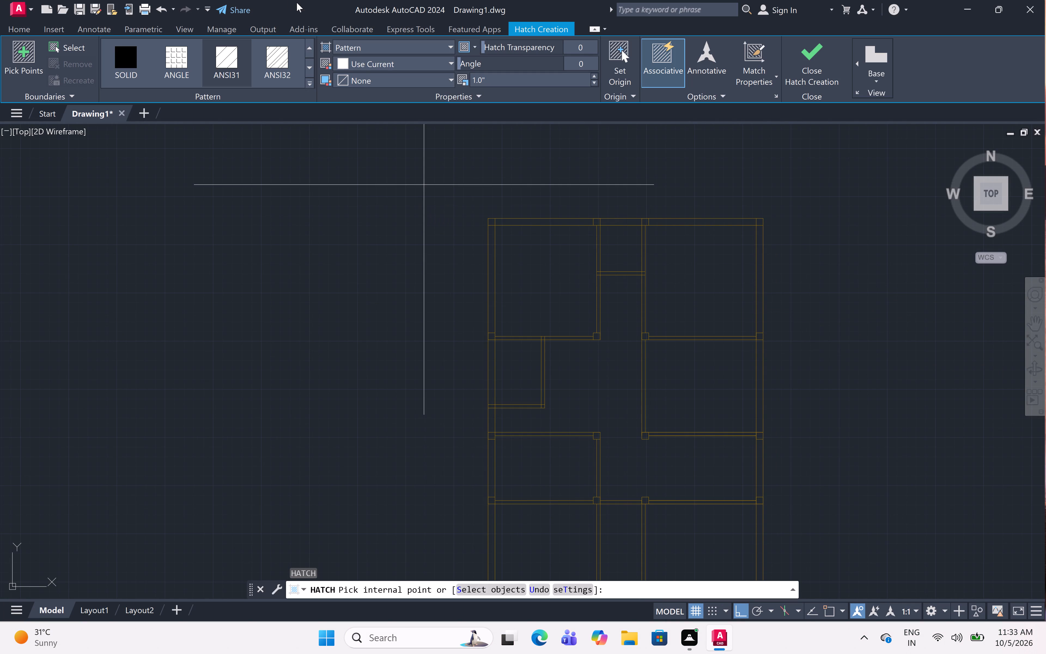
{"action": "left_click", "coordinate": [378, 45]}
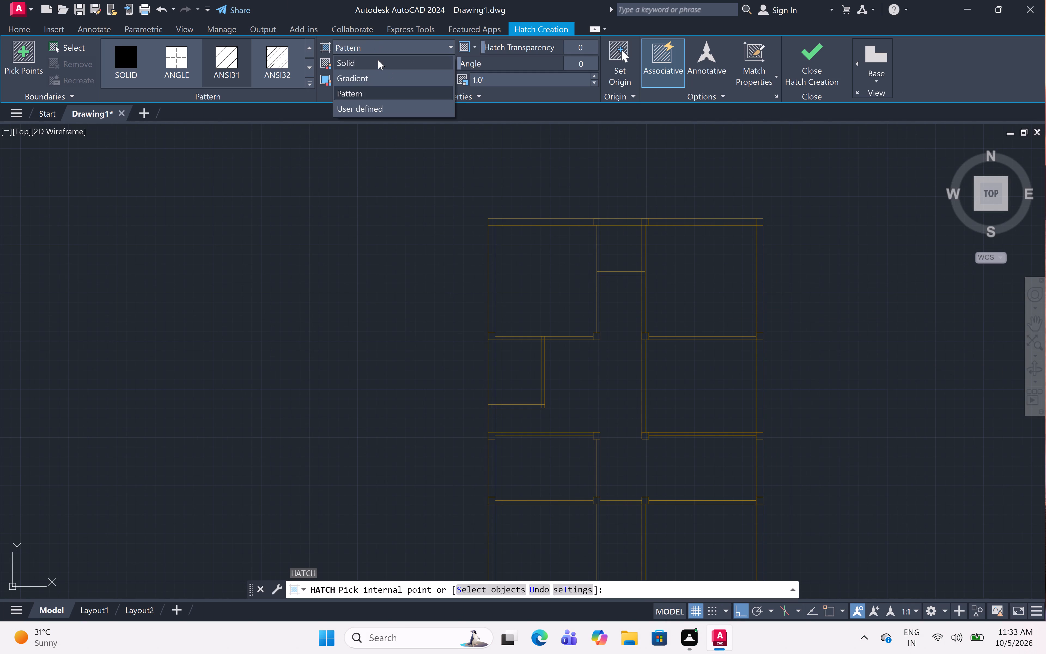
{"action": "left_click", "coordinate": [378, 60]}
{"action": "left_click", "coordinate": [388, 62]}
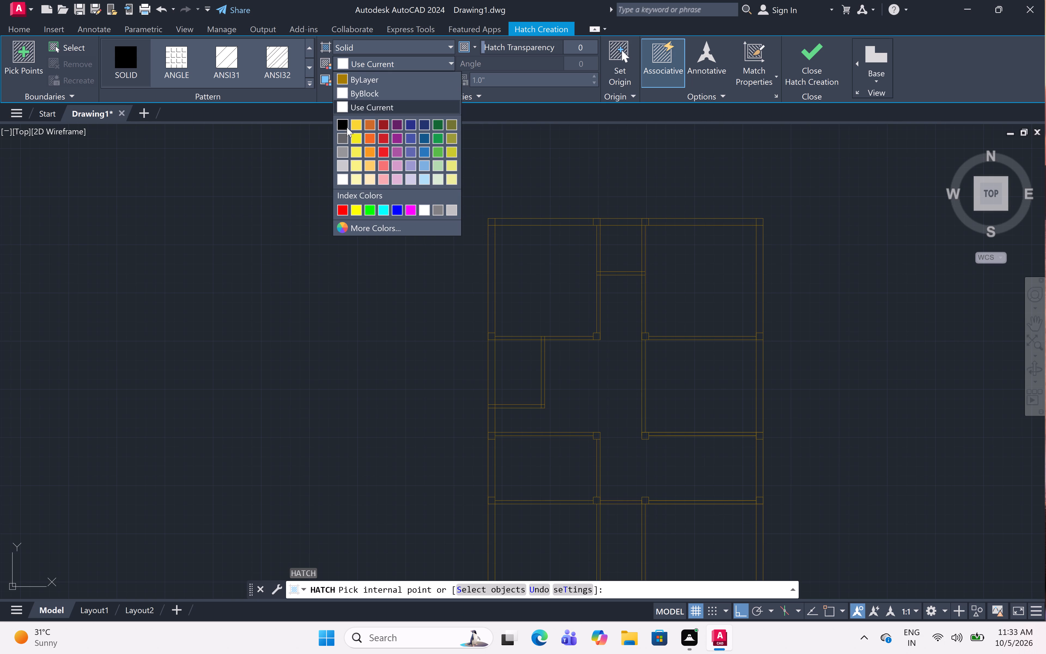
{"action": "left_click", "coordinate": [339, 121]}
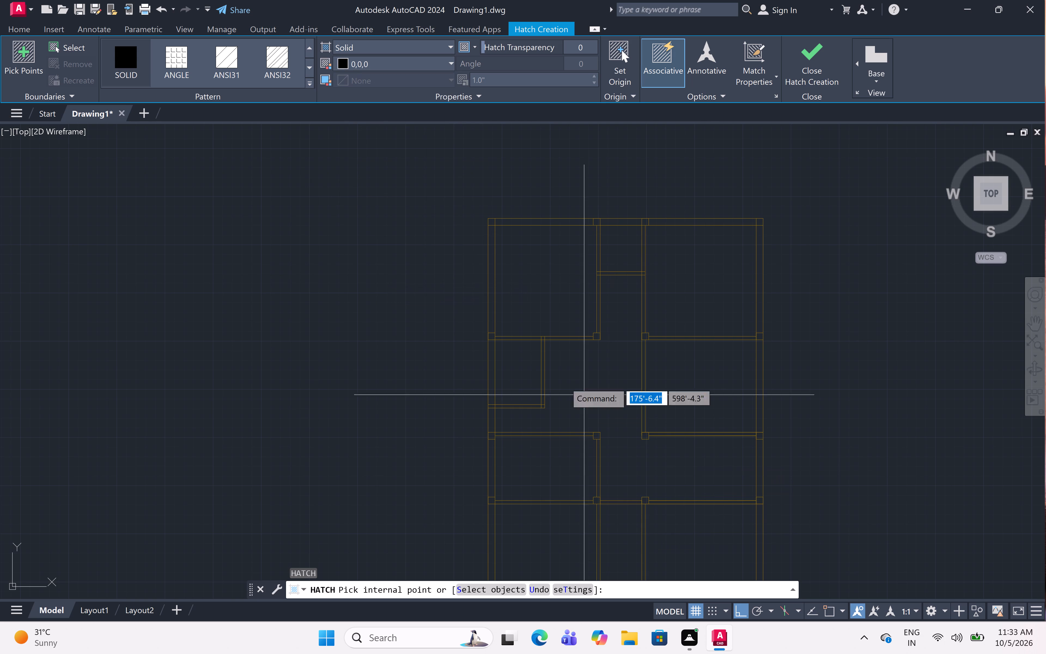
Fill the top-left corner column and the top-wall column at the left-hand vertical partition with the solid black hatch.
{"action": "scroll", "coordinate": [491, 222], "scroll_direction": "up", "scroll_amount": 6}
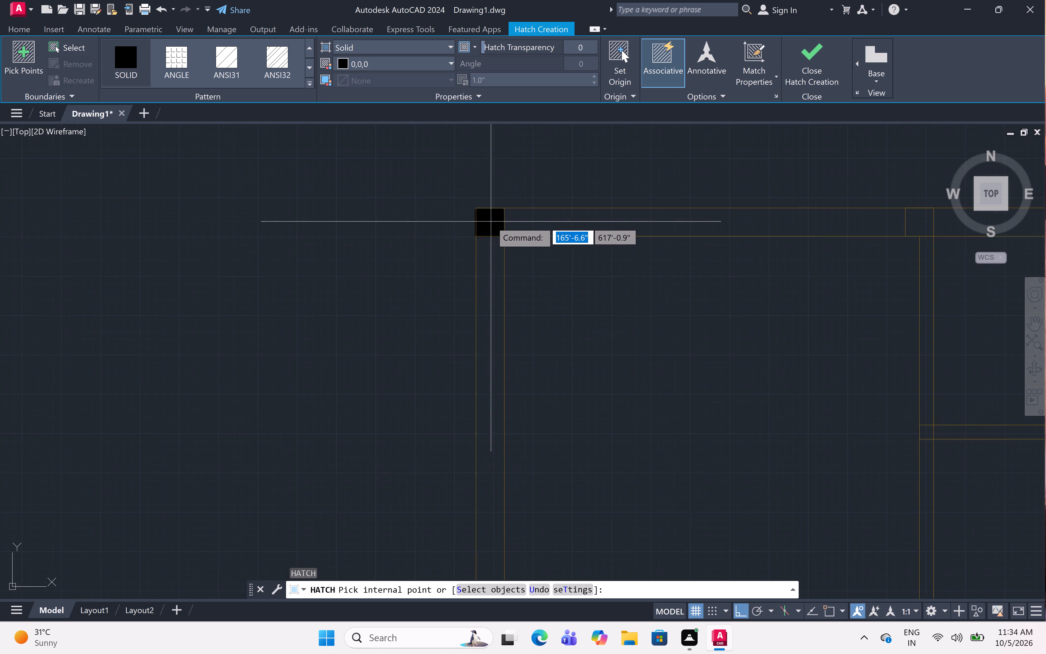
{"action": "scroll", "coordinate": [491, 222], "scroll_direction": "up", "scroll_amount": 1}
{"action": "left_click", "coordinate": [491, 222]}
{"action": "scroll", "coordinate": [495, 252], "scroll_direction": "down", "scroll_amount": 2}
{"action": "scroll", "coordinate": [495, 252], "scroll_direction": "up", "scroll_amount": 1}
{"action": "scroll", "coordinate": [495, 252], "scroll_direction": "down", "scroll_amount": 3}
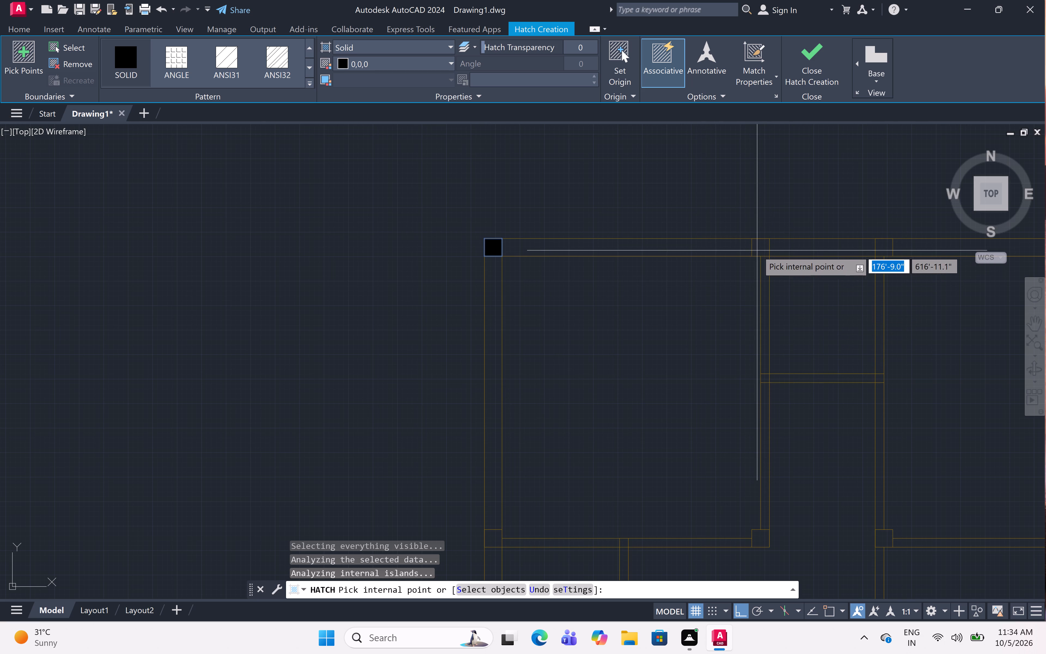
{"action": "left_click", "coordinate": [758, 250]}
Fill the top-wall column at the right-hand vertical partition and the top-right corner column with the solid black hatch.
{"action": "scroll", "coordinate": [649, 265], "scroll_direction": "down", "scroll_amount": 3}
{"action": "scroll", "coordinate": [649, 265], "scroll_direction": "up", "scroll_amount": 1}
{"action": "scroll", "coordinate": [650, 265], "scroll_direction": "down", "scroll_amount": 2}
{"action": "scroll", "coordinate": [650, 266], "scroll_direction": "up", "scroll_amount": 2}
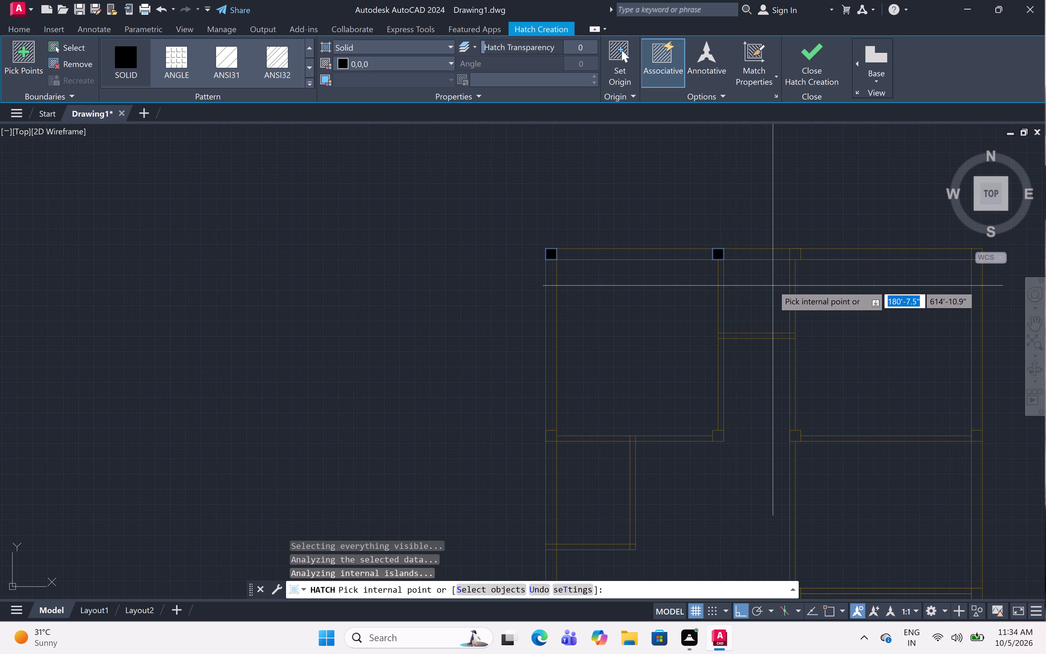
{"action": "scroll", "coordinate": [797, 257], "scroll_direction": "up", "scroll_amount": 3}
{"action": "scroll", "coordinate": [797, 257], "scroll_direction": "down", "scroll_amount": 5}
{"action": "scroll", "coordinate": [797, 257], "scroll_direction": "up", "scroll_amount": 1}
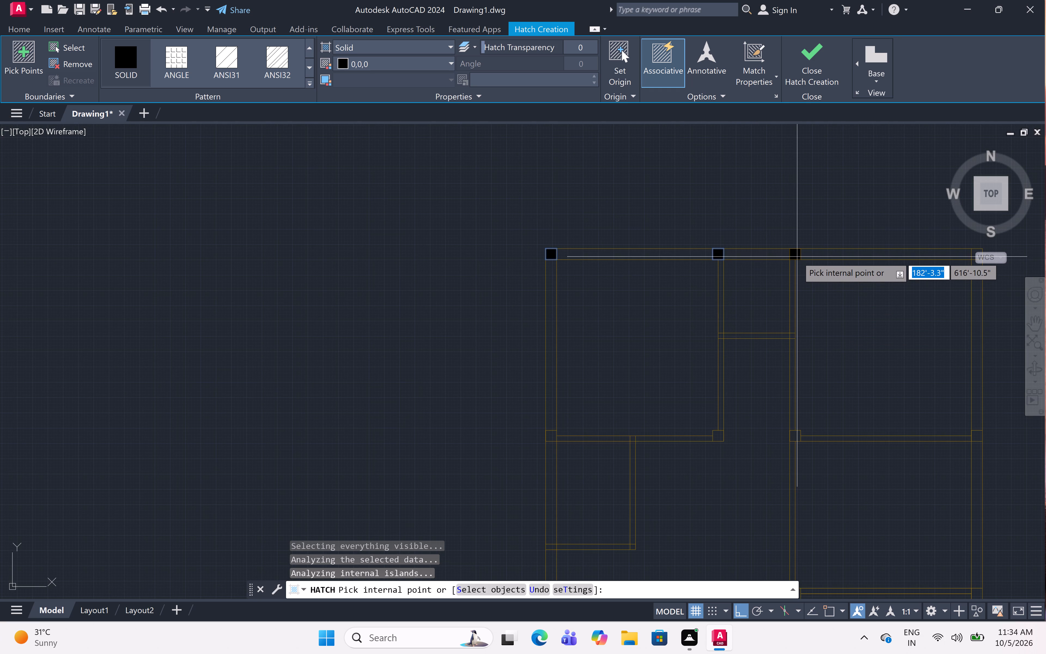
{"action": "scroll", "coordinate": [797, 257], "scroll_direction": "up", "scroll_amount": 1}
{"action": "left_click", "coordinate": [797, 257]}
{"action": "scroll", "coordinate": [630, 343], "scroll_direction": "down", "scroll_amount": 1}
{"action": "scroll", "coordinate": [630, 343], "scroll_direction": "up", "scroll_amount": 1}
{"action": "scroll", "coordinate": [630, 343], "scroll_direction": "down", "scroll_amount": 2}
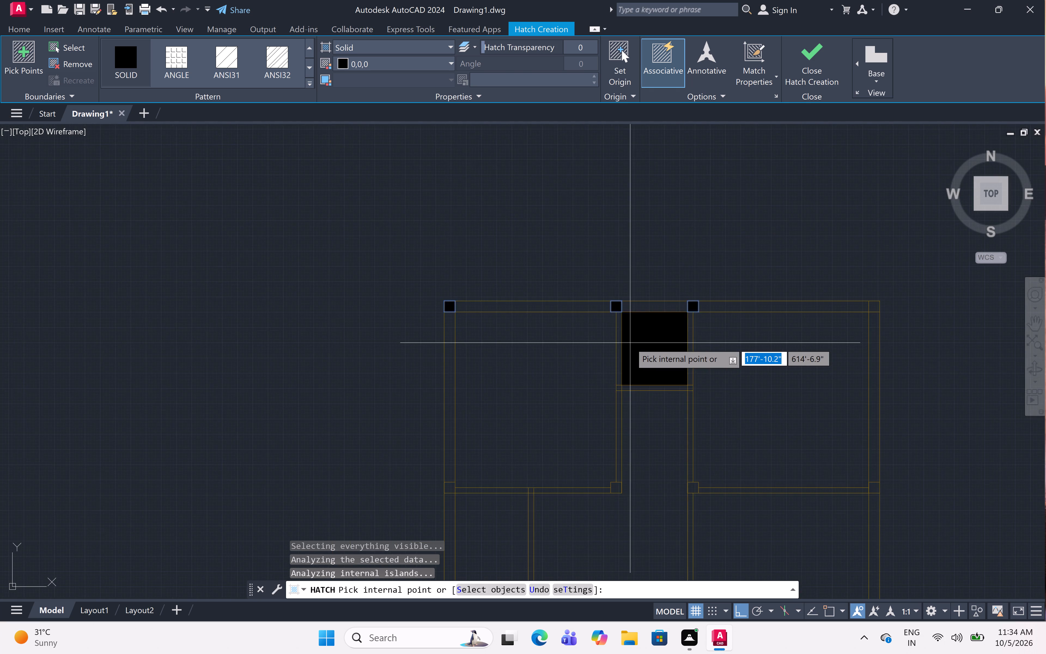
{"action": "scroll", "coordinate": [630, 343], "scroll_direction": "up", "scroll_amount": 1}
{"action": "scroll", "coordinate": [630, 343], "scroll_direction": "down", "scroll_amount": 3}
{"action": "scroll", "coordinate": [782, 319], "scroll_direction": "up", "scroll_amount": 3}
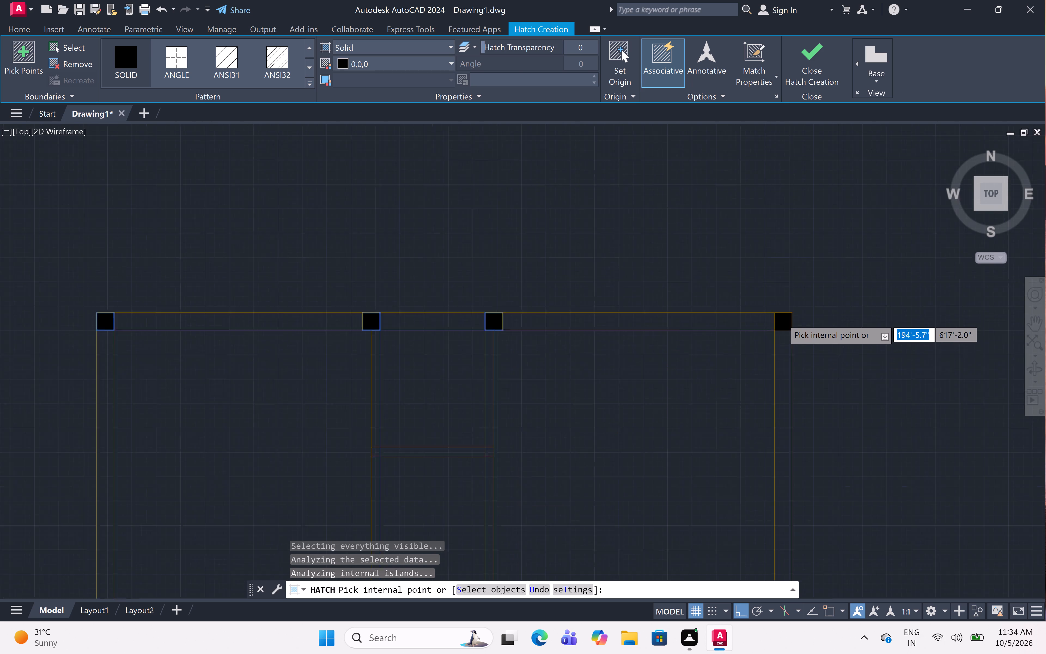
{"action": "scroll", "coordinate": [782, 319], "scroll_direction": "up", "scroll_amount": 4}
{"action": "left_click", "coordinate": [782, 319]}
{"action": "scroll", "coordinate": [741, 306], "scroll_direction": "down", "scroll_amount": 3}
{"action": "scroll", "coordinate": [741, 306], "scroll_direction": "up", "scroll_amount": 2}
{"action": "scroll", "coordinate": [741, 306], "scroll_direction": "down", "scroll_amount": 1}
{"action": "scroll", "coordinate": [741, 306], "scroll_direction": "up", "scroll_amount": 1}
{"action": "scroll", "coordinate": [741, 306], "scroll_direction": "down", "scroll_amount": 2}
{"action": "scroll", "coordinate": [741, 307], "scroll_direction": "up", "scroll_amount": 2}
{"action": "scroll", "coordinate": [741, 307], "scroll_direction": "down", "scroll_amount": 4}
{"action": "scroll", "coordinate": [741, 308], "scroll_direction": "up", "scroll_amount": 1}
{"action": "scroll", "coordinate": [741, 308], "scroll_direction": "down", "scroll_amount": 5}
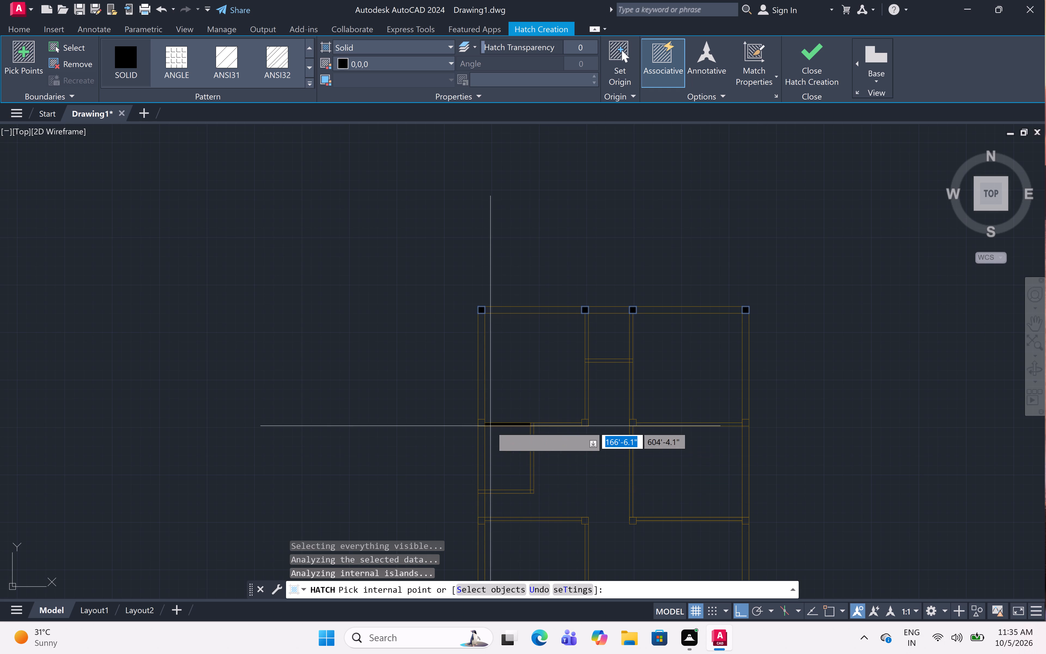
Fill the left outer wall and left-hand vertical partition columns along the uppermost main horizontal partition with solid black hatch.
{"action": "scroll", "coordinate": [481, 423], "scroll_direction": "up", "scroll_amount": 3}
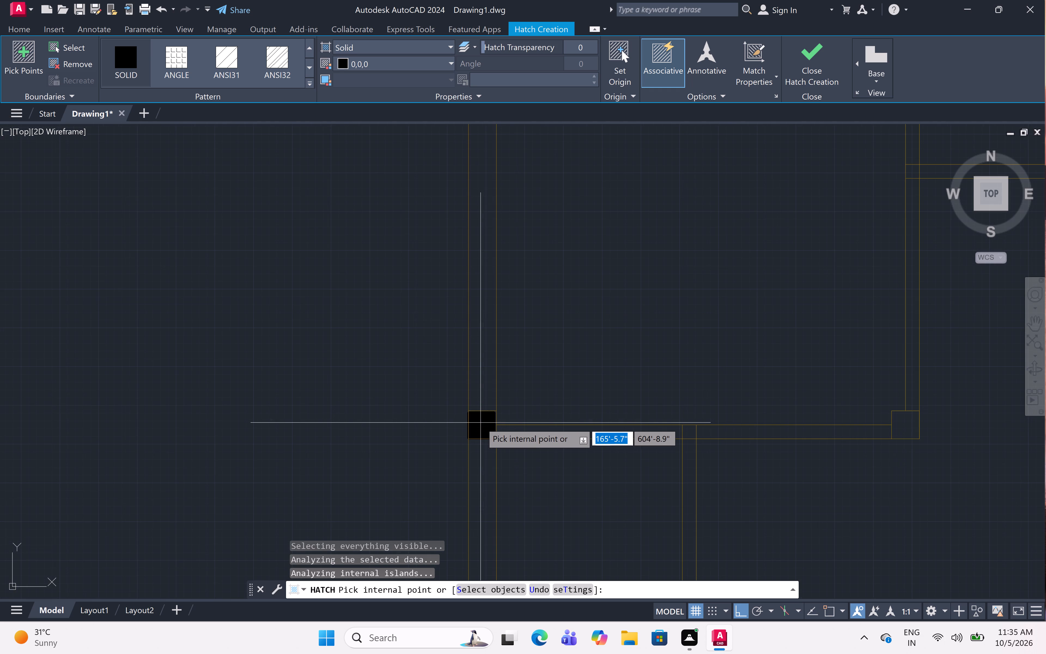
{"action": "left_click", "coordinate": [481, 423]}
{"action": "scroll", "coordinate": [484, 428], "scroll_direction": "down", "scroll_amount": 3}
{"action": "scroll", "coordinate": [484, 428], "scroll_direction": "up", "scroll_amount": 2}
{"action": "scroll", "coordinate": [484, 428], "scroll_direction": "down", "scroll_amount": 3}
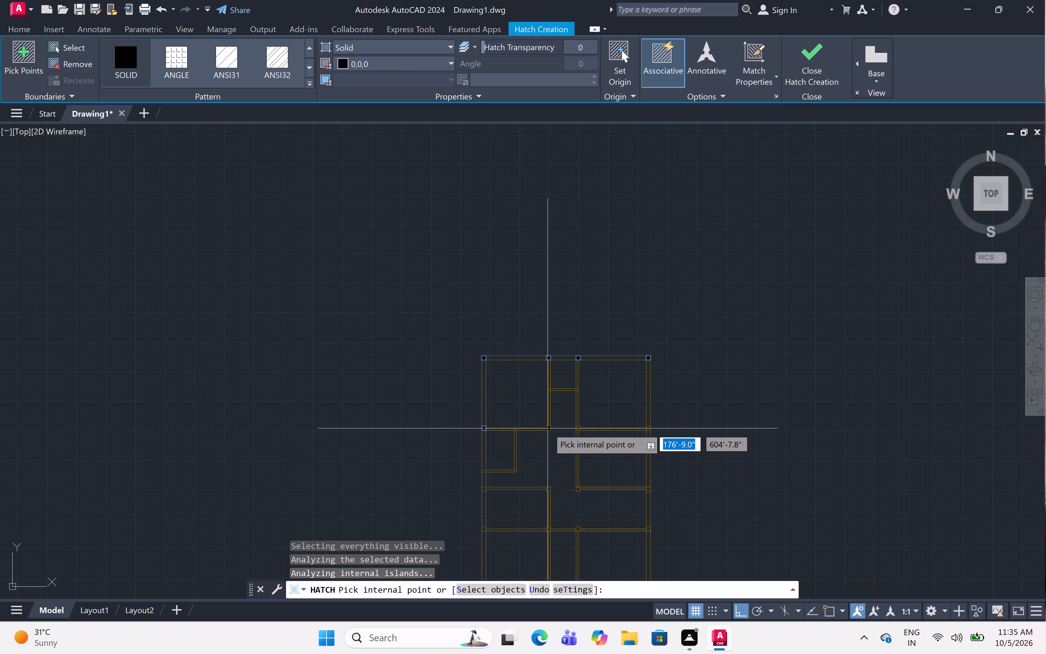
{"action": "scroll", "coordinate": [548, 428], "scroll_direction": "up", "scroll_amount": 1}
{"action": "scroll", "coordinate": [548, 428], "scroll_direction": "down", "scroll_amount": 1}
{"action": "scroll", "coordinate": [548, 428], "scroll_direction": "up", "scroll_amount": 2}
{"action": "scroll", "coordinate": [548, 428], "scroll_direction": "down", "scroll_amount": 1}
{"action": "scroll", "coordinate": [548, 428], "scroll_direction": "up", "scroll_amount": 4}
{"action": "scroll", "coordinate": [548, 428], "scroll_direction": "down", "scroll_amount": 2}
{"action": "scroll", "coordinate": [548, 428], "scroll_direction": "up", "scroll_amount": 2}
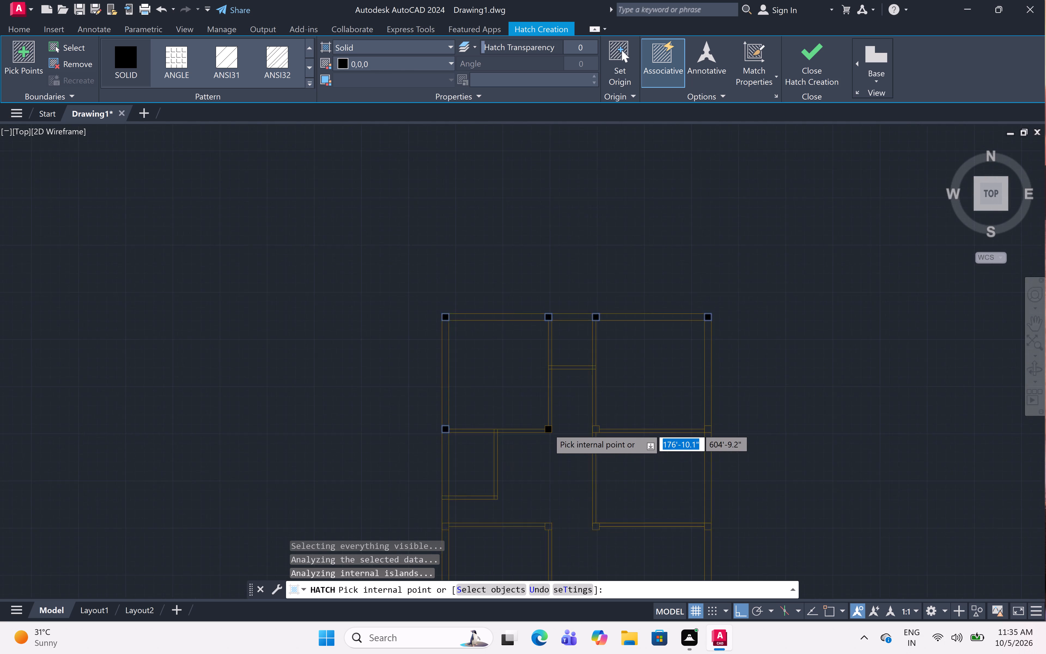
{"action": "scroll", "coordinate": [548, 428], "scroll_direction": "up", "scroll_amount": 3}
{"action": "scroll", "coordinate": [548, 428], "scroll_direction": "down", "scroll_amount": 4}
{"action": "scroll", "coordinate": [548, 428], "scroll_direction": "up", "scroll_amount": 4}
{"action": "left_click", "coordinate": [548, 430]}
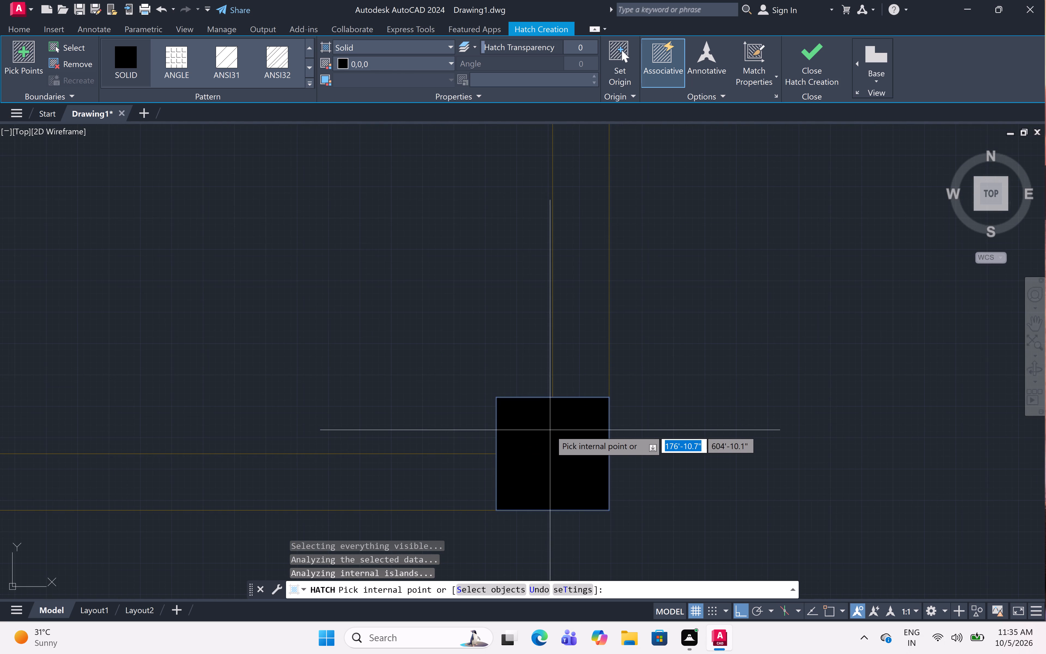
Fill the right-hand vertical partition and right outer wall columns along that same horizontal partition with solid black hatch.
{"action": "scroll", "coordinate": [550, 430], "scroll_direction": "down", "scroll_amount": 1}
{"action": "scroll", "coordinate": [550, 430], "scroll_direction": "up", "scroll_amount": 2}
{"action": "scroll", "coordinate": [550, 430], "scroll_direction": "down", "scroll_amount": 5}
{"action": "scroll", "coordinate": [550, 430], "scroll_direction": "up", "scroll_amount": 1}
{"action": "scroll", "coordinate": [550, 430], "scroll_direction": "down", "scroll_amount": 4}
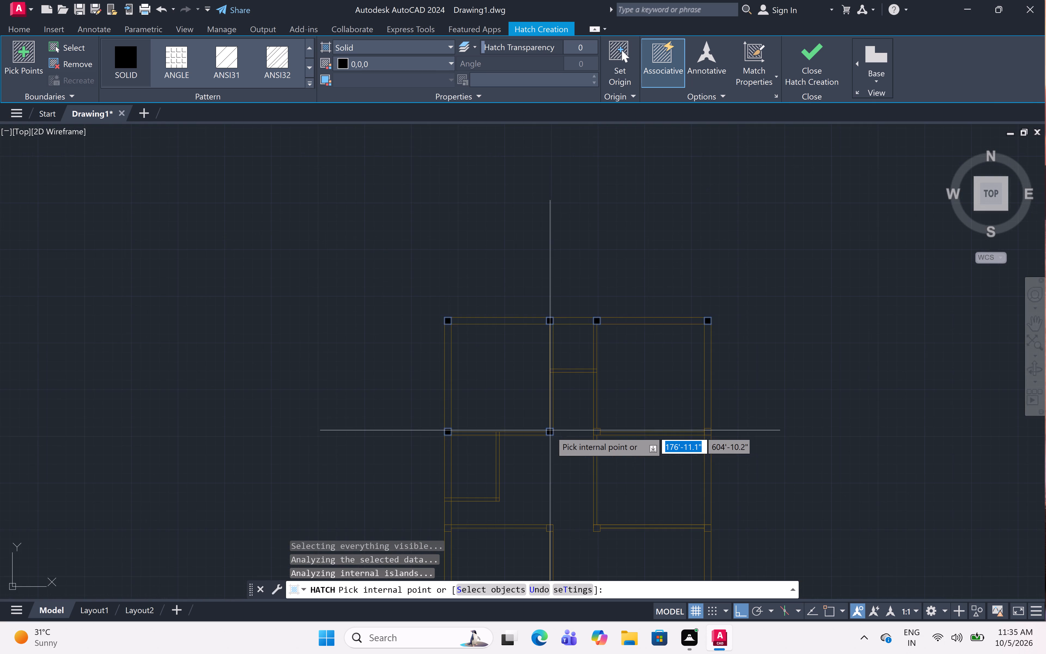
{"action": "scroll", "coordinate": [604, 432], "scroll_direction": "up", "scroll_amount": 4}
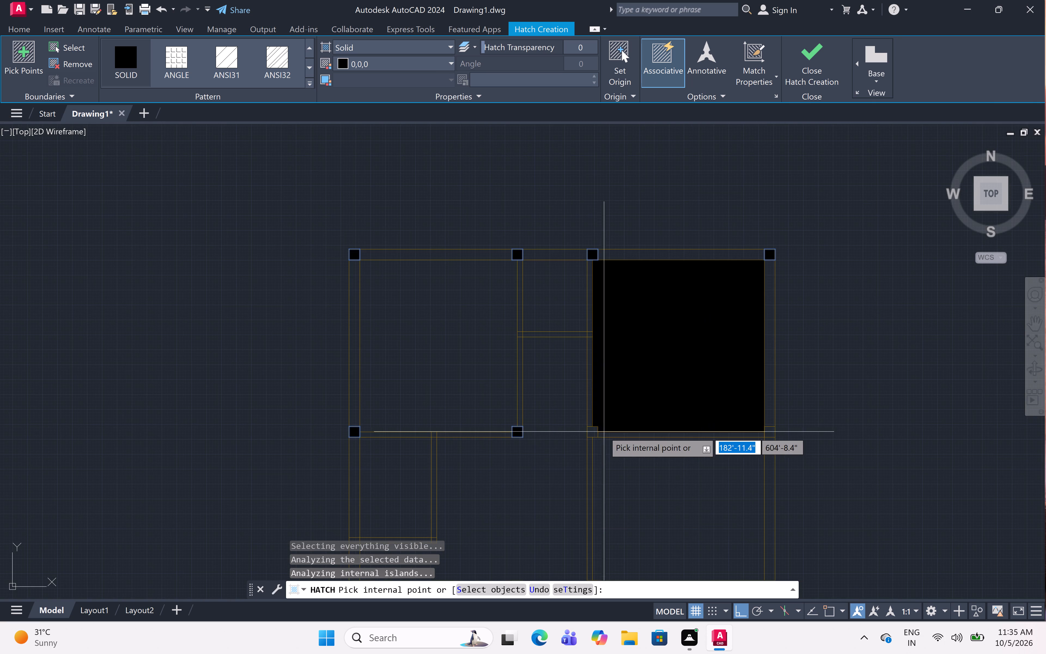
{"action": "left_click", "coordinate": [593, 432]}
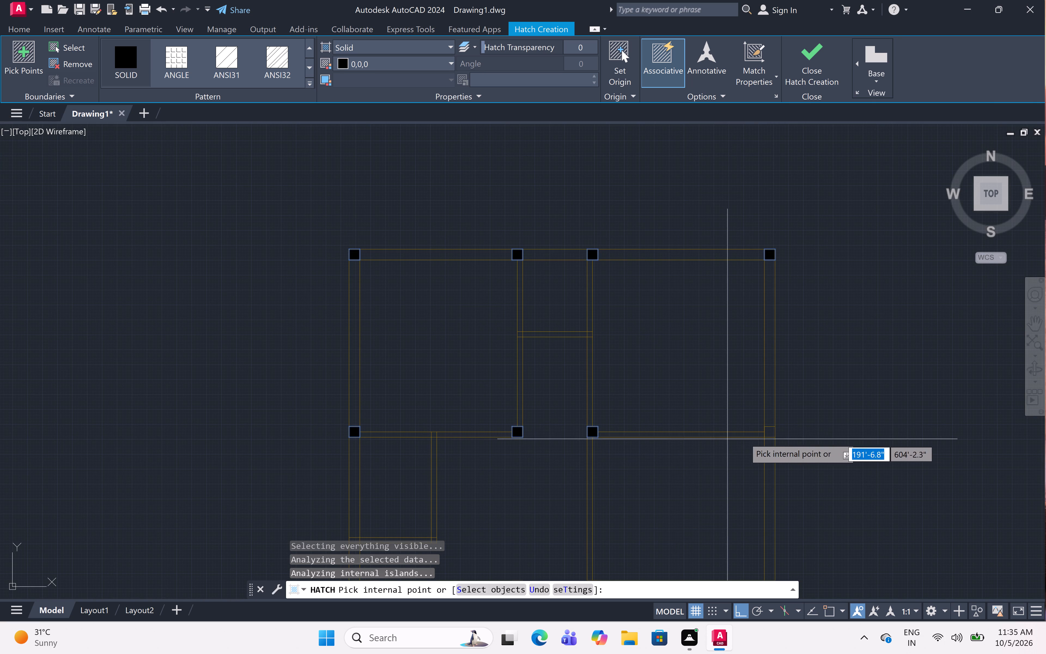
{"action": "left_click", "coordinate": [771, 431]}
Fill the left outer wall and left-hand vertical partition columns on the two lower horizontal partitions with solid black hatch.
{"action": "scroll", "coordinate": [715, 406], "scroll_direction": "down", "scroll_amount": 1}
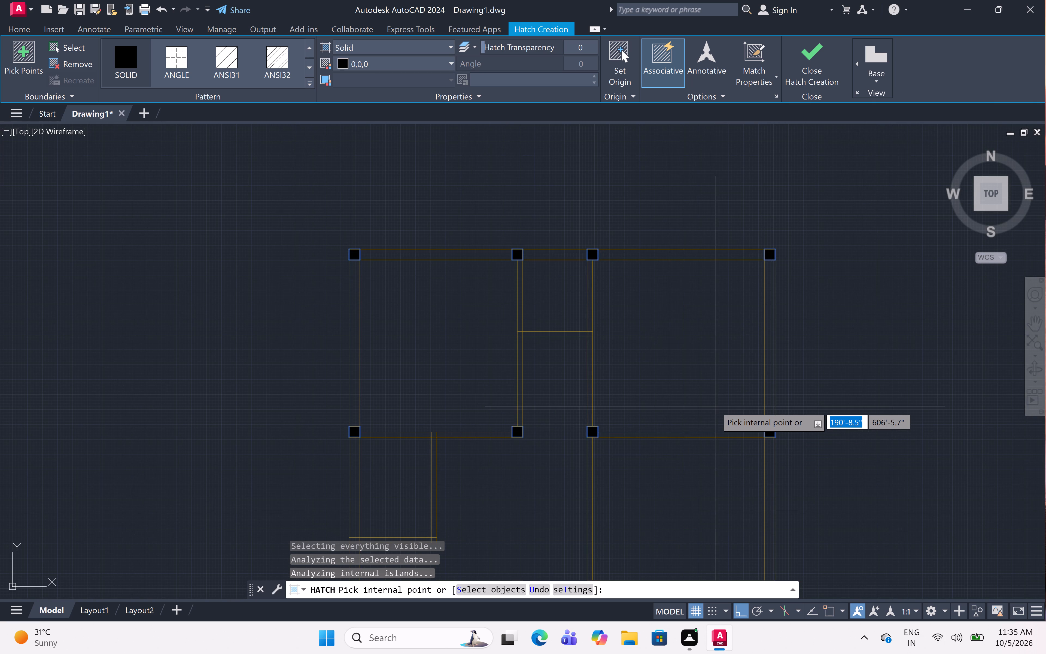
{"action": "scroll", "coordinate": [715, 406], "scroll_direction": "down", "scroll_amount": 4}
{"action": "scroll", "coordinate": [715, 406], "scroll_direction": "up", "scroll_amount": 1}
{"action": "scroll", "coordinate": [715, 407], "scroll_direction": "down", "scroll_amount": 8}
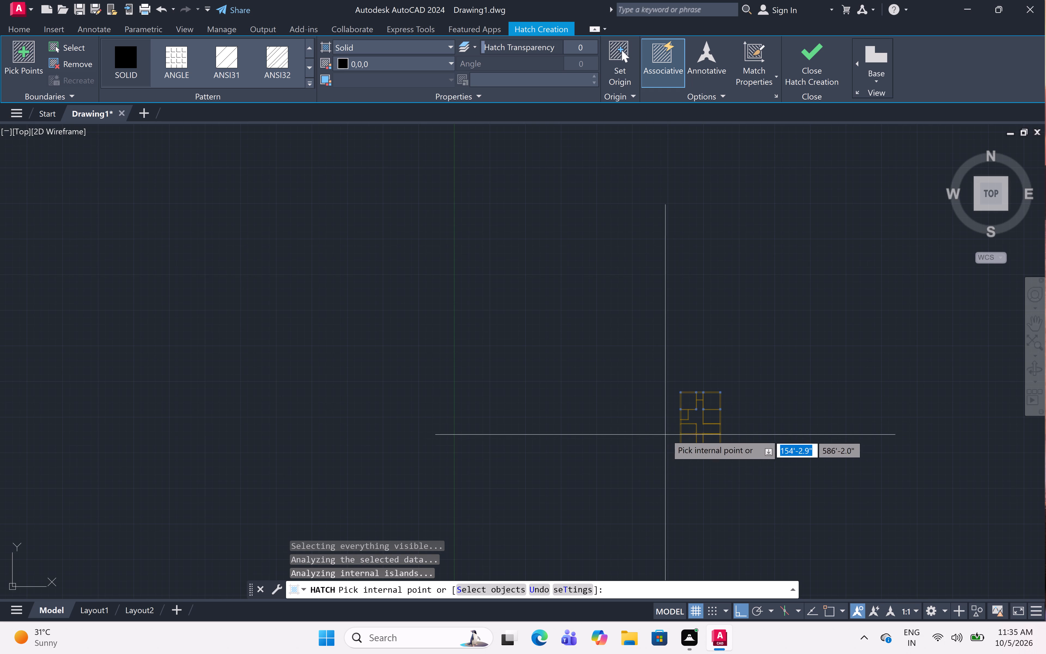
{"action": "scroll", "coordinate": [707, 441], "scroll_direction": "down", "scroll_amount": 1}
{"action": "scroll", "coordinate": [707, 441], "scroll_direction": "up", "scroll_amount": 2}
{"action": "scroll", "coordinate": [707, 441], "scroll_direction": "down", "scroll_amount": 1}
{"action": "scroll", "coordinate": [707, 441], "scroll_direction": "up", "scroll_amount": 4}
{"action": "scroll", "coordinate": [707, 441], "scroll_direction": "down", "scroll_amount": 3}
{"action": "scroll", "coordinate": [708, 441], "scroll_direction": "up", "scroll_amount": 2}
{"action": "scroll", "coordinate": [708, 441], "scroll_direction": "down", "scroll_amount": 2}
{"action": "scroll", "coordinate": [708, 441], "scroll_direction": "up", "scroll_amount": 6}
{"action": "scroll", "coordinate": [708, 441], "scroll_direction": "down", "scroll_amount": 2}
{"action": "scroll", "coordinate": [706, 475], "scroll_direction": "up", "scroll_amount": 5}
{"action": "scroll", "coordinate": [706, 475], "scroll_direction": "down", "scroll_amount": 1}
{"action": "scroll", "coordinate": [706, 475], "scroll_direction": "up", "scroll_amount": 3}
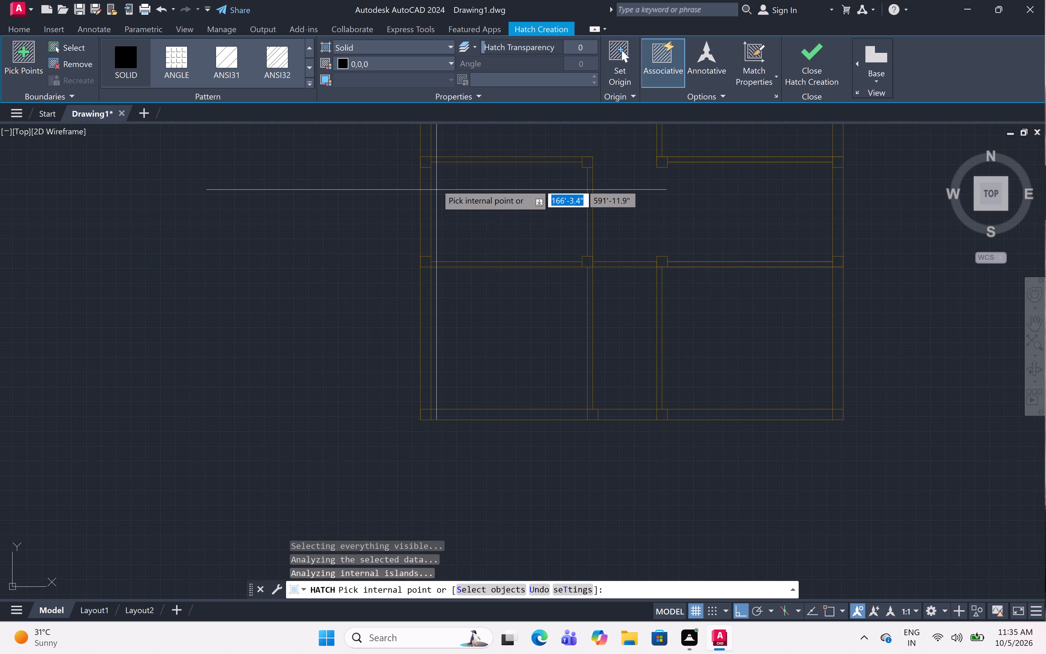
{"action": "left_click", "coordinate": [427, 164]}
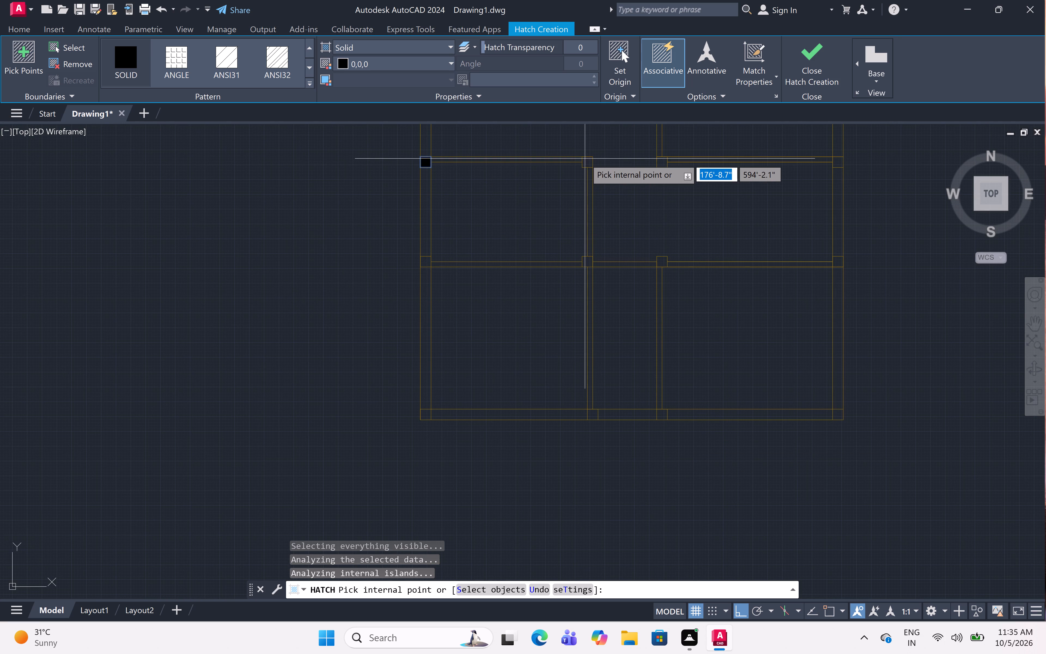
{"action": "left_click", "coordinate": [587, 163]}
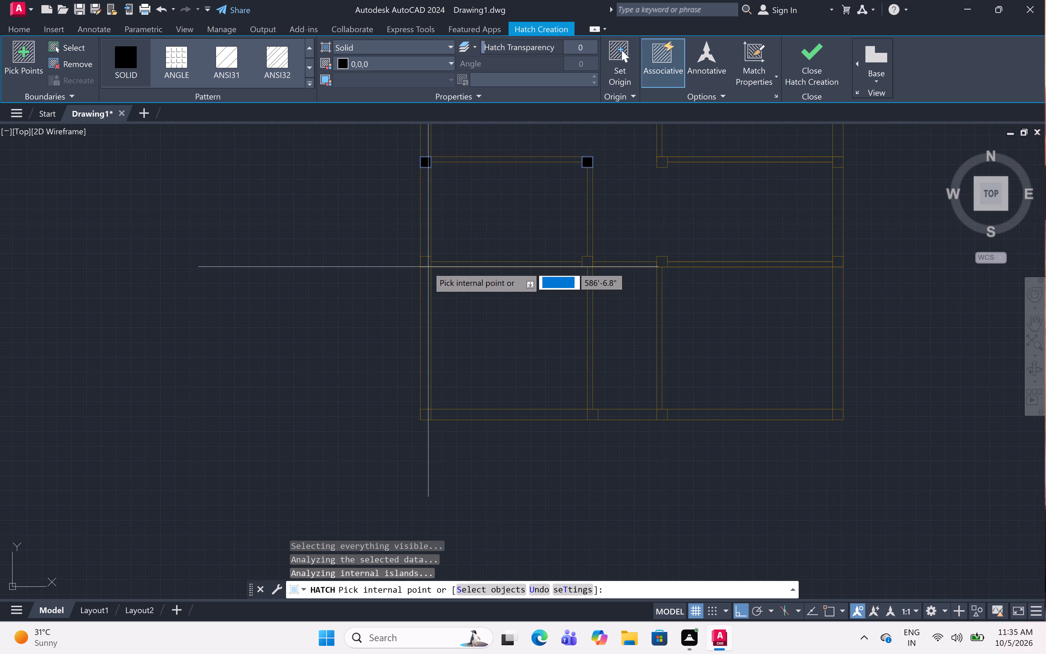
{"action": "left_click", "coordinate": [424, 263]}
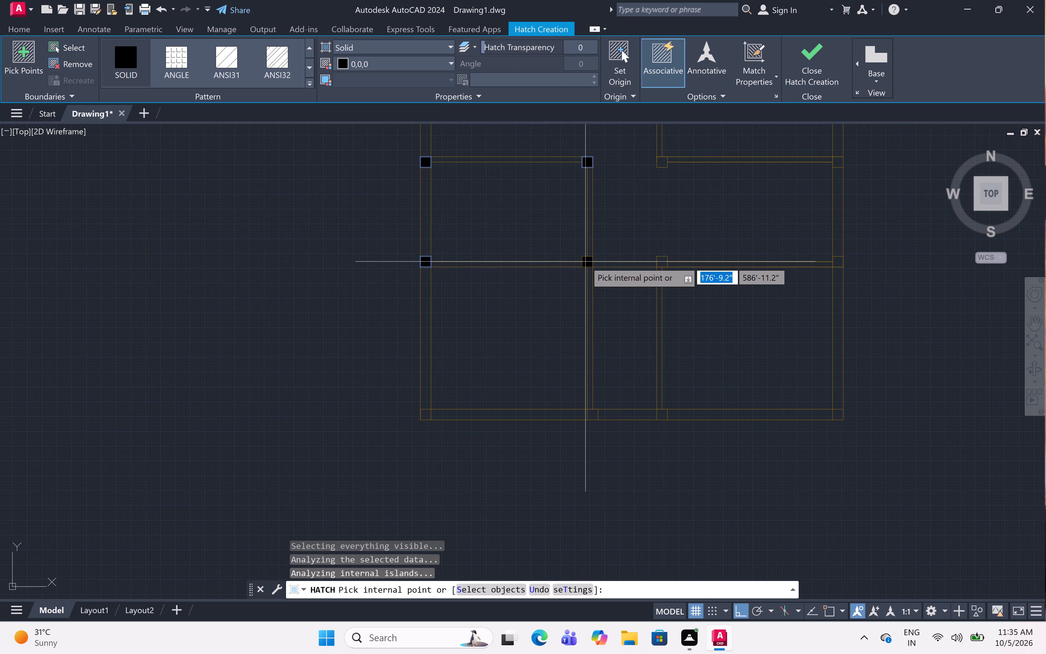
{"action": "left_click", "coordinate": [587, 262]}
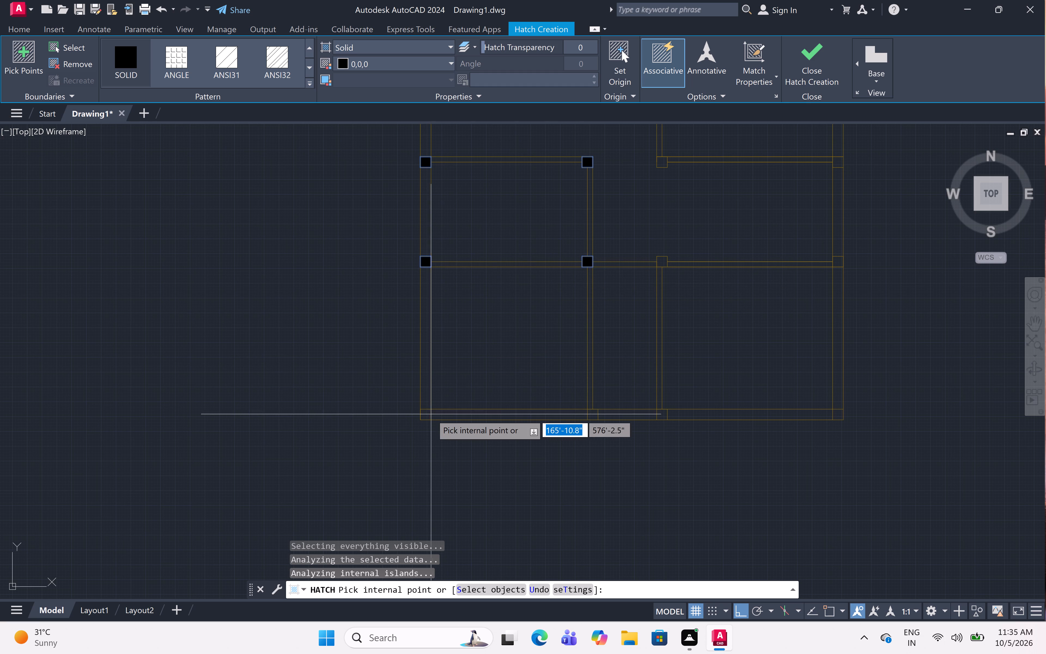
Fill the four columns along the bottom outer wall, including both corners, with solid black hatch.
{"action": "left_click", "coordinate": [429, 417]}
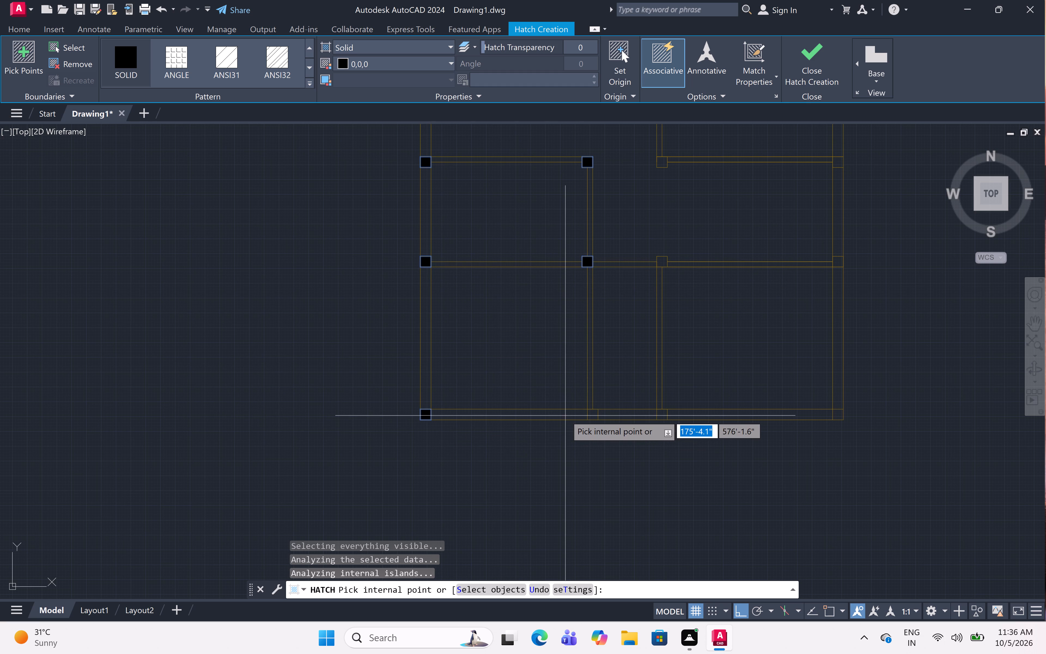
{"action": "left_click", "coordinate": [594, 413]}
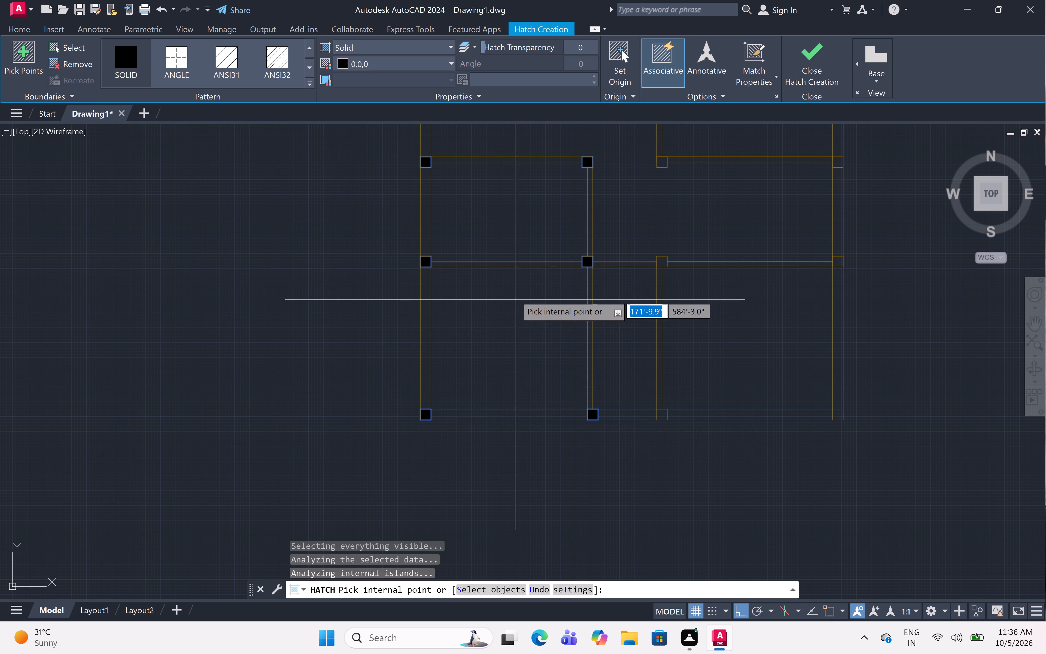
{"action": "left_click", "coordinate": [662, 413]}
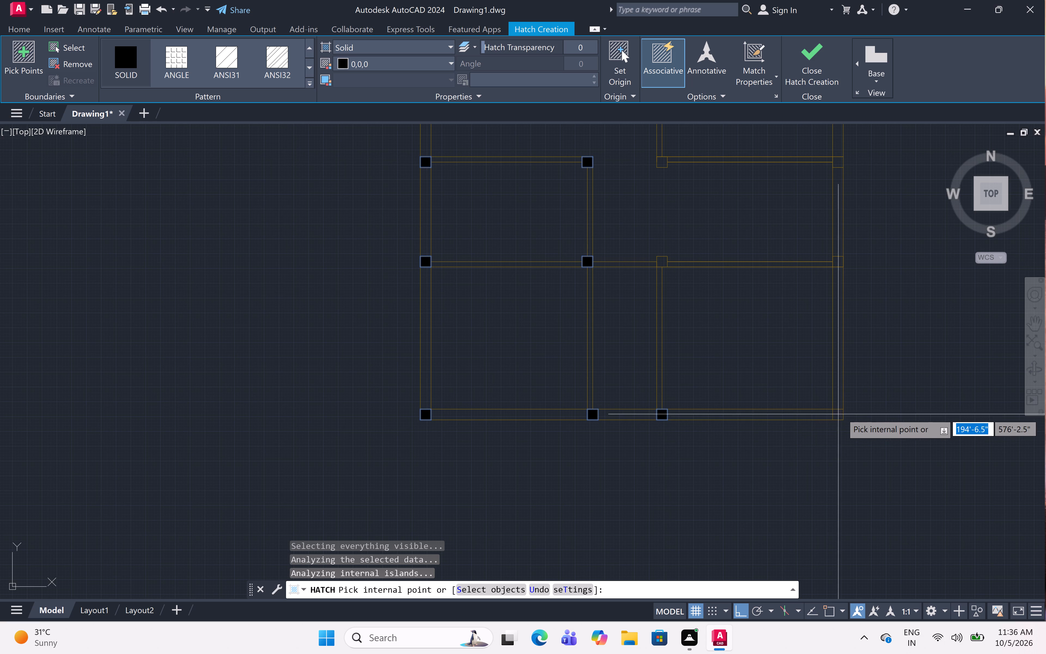
{"action": "left_click", "coordinate": [840, 414]}
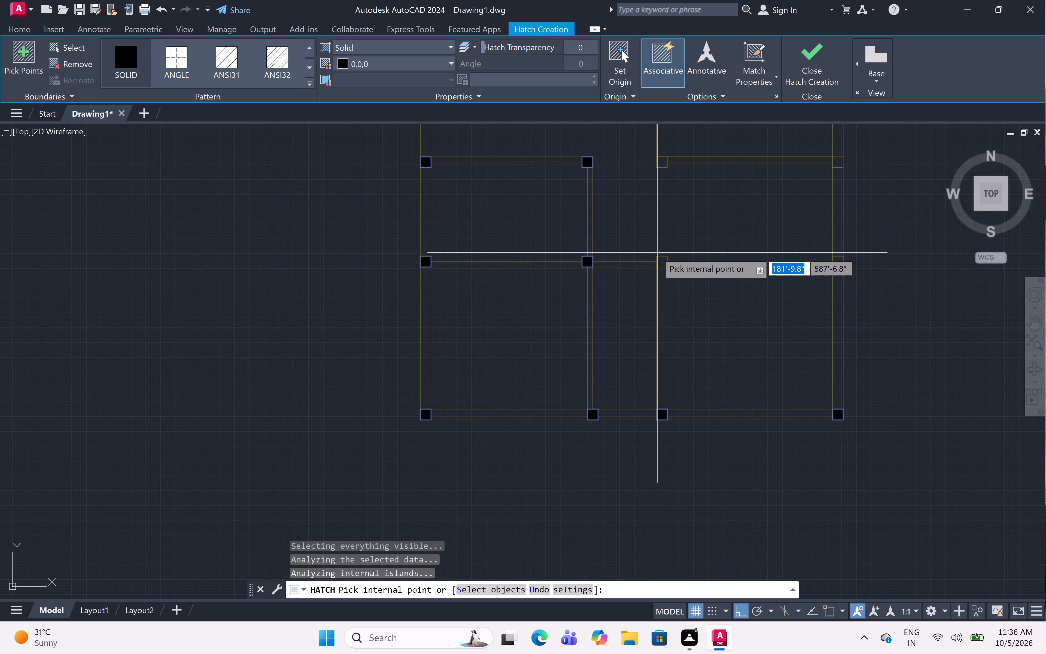
Fill the right-hand vertical partition and right outer wall columns on the lowest horizontal partition with solid black hatch.
{"action": "scroll", "coordinate": [657, 253], "scroll_direction": "up", "scroll_amount": 4}
{"action": "left_click", "coordinate": [677, 290]}
{"action": "scroll", "coordinate": [678, 290], "scroll_direction": "up", "scroll_amount": 4}
{"action": "scroll", "coordinate": [678, 290], "scroll_direction": "down", "scroll_amount": 4}
{"action": "scroll", "coordinate": [678, 290], "scroll_direction": "up", "scroll_amount": 1}
{"action": "scroll", "coordinate": [678, 290], "scroll_direction": "down", "scroll_amount": 4}
{"action": "scroll", "coordinate": [678, 290], "scroll_direction": "up", "scroll_amount": 2}
{"action": "scroll", "coordinate": [679, 291], "scroll_direction": "down", "scroll_amount": 2}
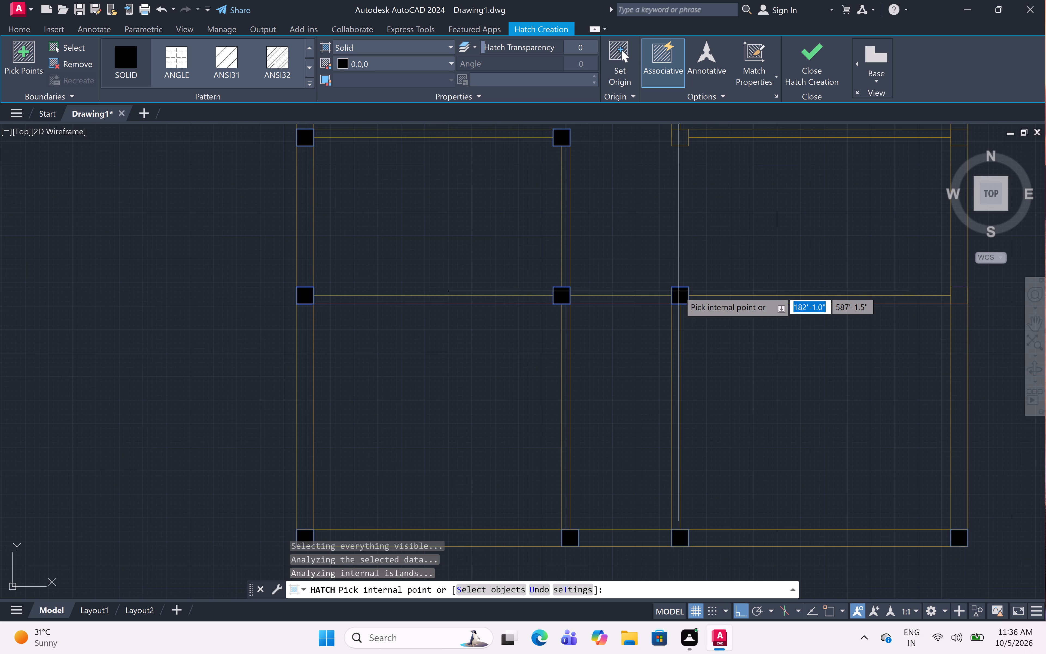
{"action": "scroll", "coordinate": [848, 306], "scroll_direction": "down", "scroll_amount": 1}
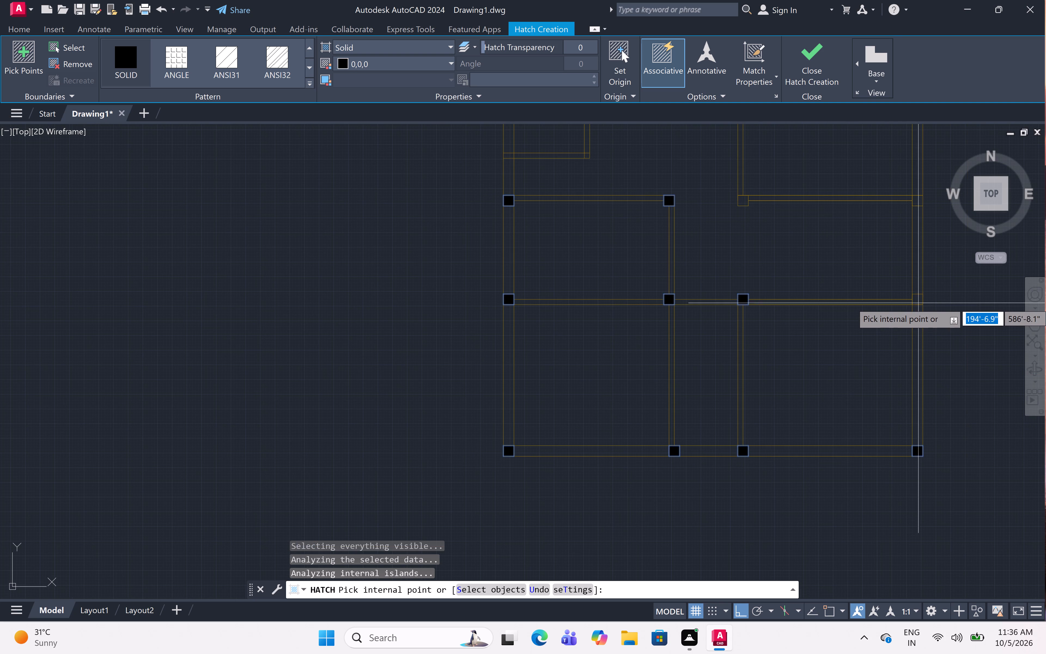
{"action": "scroll", "coordinate": [932, 298], "scroll_direction": "up", "scroll_amount": 7}
{"action": "scroll", "coordinate": [932, 298], "scroll_direction": "down", "scroll_amount": 4}
{"action": "scroll", "coordinate": [932, 298], "scroll_direction": "up", "scroll_amount": 2}
{"action": "scroll", "coordinate": [932, 298], "scroll_direction": "down", "scroll_amount": 1}
{"action": "scroll", "coordinate": [932, 298], "scroll_direction": "up", "scroll_amount": 1}
{"action": "scroll", "coordinate": [931, 298], "scroll_direction": "down", "scroll_amount": 1}
{"action": "scroll", "coordinate": [931, 298], "scroll_direction": "up", "scroll_amount": 1}
{"action": "scroll", "coordinate": [931, 298], "scroll_direction": "down", "scroll_amount": 1}
{"action": "scroll", "coordinate": [931, 298], "scroll_direction": "up", "scroll_amount": 1}
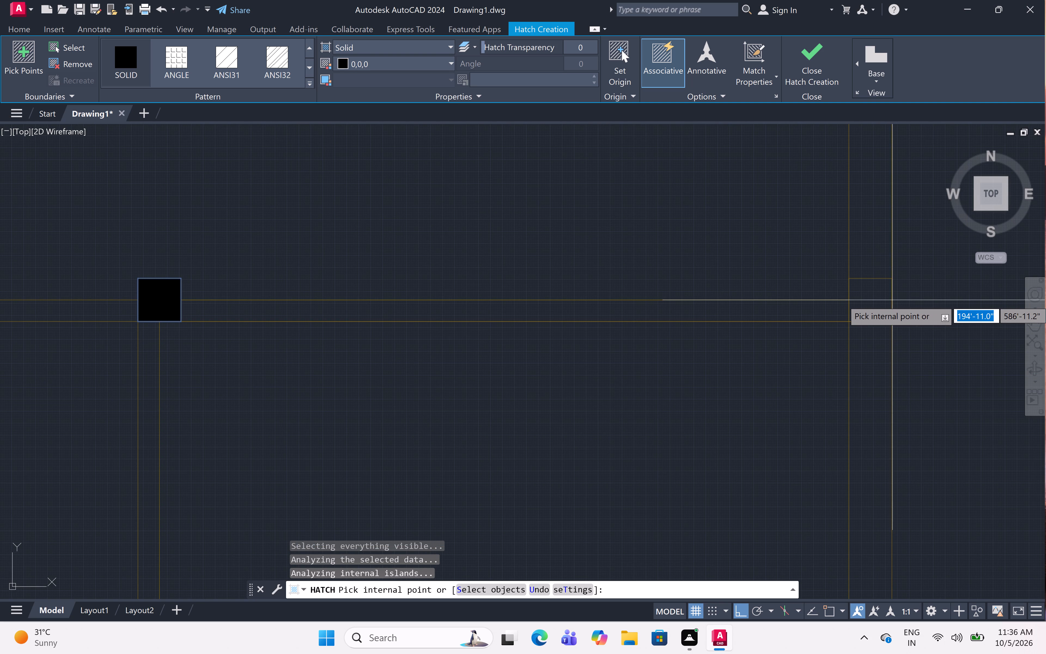
{"action": "left_click", "coordinate": [866, 303]}
Fill the right-hand vertical partition and right outer wall columns on the middle horizontal partition with solid black hatch.
{"action": "scroll", "coordinate": [866, 303], "scroll_direction": "up", "scroll_amount": 3}
{"action": "scroll", "coordinate": [866, 303], "scroll_direction": "down", "scroll_amount": 2}
{"action": "scroll", "coordinate": [866, 303], "scroll_direction": "up", "scroll_amount": 2}
{"action": "scroll", "coordinate": [866, 303], "scroll_direction": "down", "scroll_amount": 1}
{"action": "scroll", "coordinate": [866, 303], "scroll_direction": "up", "scroll_amount": 4}
{"action": "scroll", "coordinate": [866, 303], "scroll_direction": "down", "scroll_amount": 1}
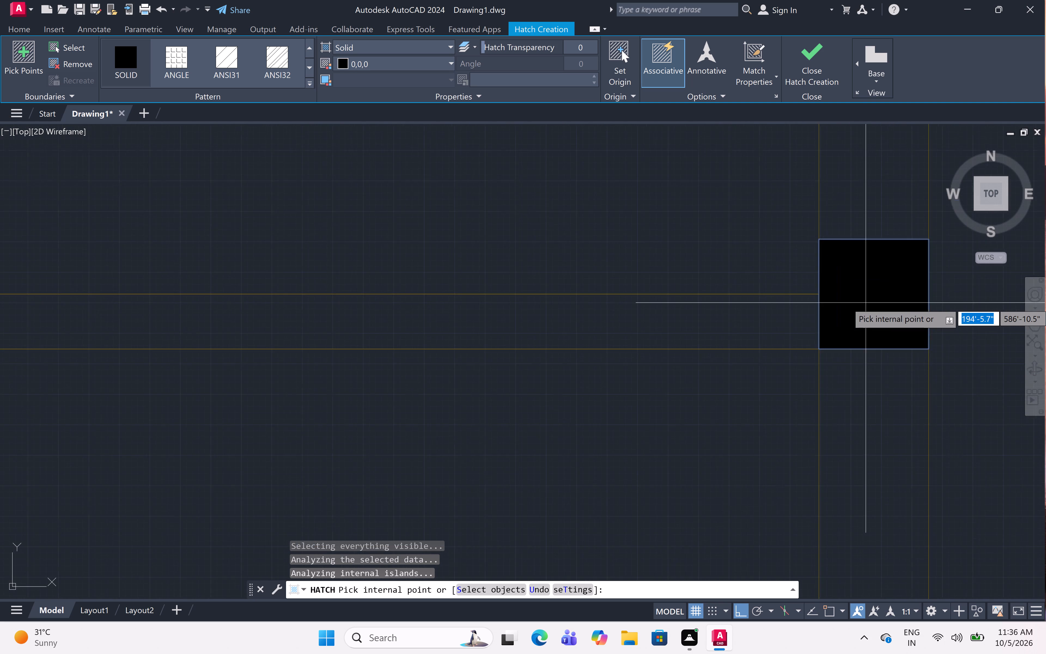
{"action": "scroll", "coordinate": [866, 303], "scroll_direction": "up", "scroll_amount": 3}
{"action": "scroll", "coordinate": [866, 303], "scroll_direction": "down", "scroll_amount": 1}
{"action": "scroll", "coordinate": [866, 303], "scroll_direction": "up", "scroll_amount": 3}
{"action": "scroll", "coordinate": [866, 303], "scroll_direction": "down", "scroll_amount": 4}
{"action": "scroll", "coordinate": [866, 303], "scroll_direction": "up", "scroll_amount": 1}
{"action": "scroll", "coordinate": [866, 303], "scroll_direction": "down", "scroll_amount": 2}
{"action": "scroll", "coordinate": [866, 303], "scroll_direction": "up", "scroll_amount": 1}
{"action": "scroll", "coordinate": [866, 303], "scroll_direction": "down", "scroll_amount": 2}
{"action": "scroll", "coordinate": [866, 303], "scroll_direction": "up", "scroll_amount": 1}
{"action": "scroll", "coordinate": [866, 303], "scroll_direction": "down", "scroll_amount": 2}
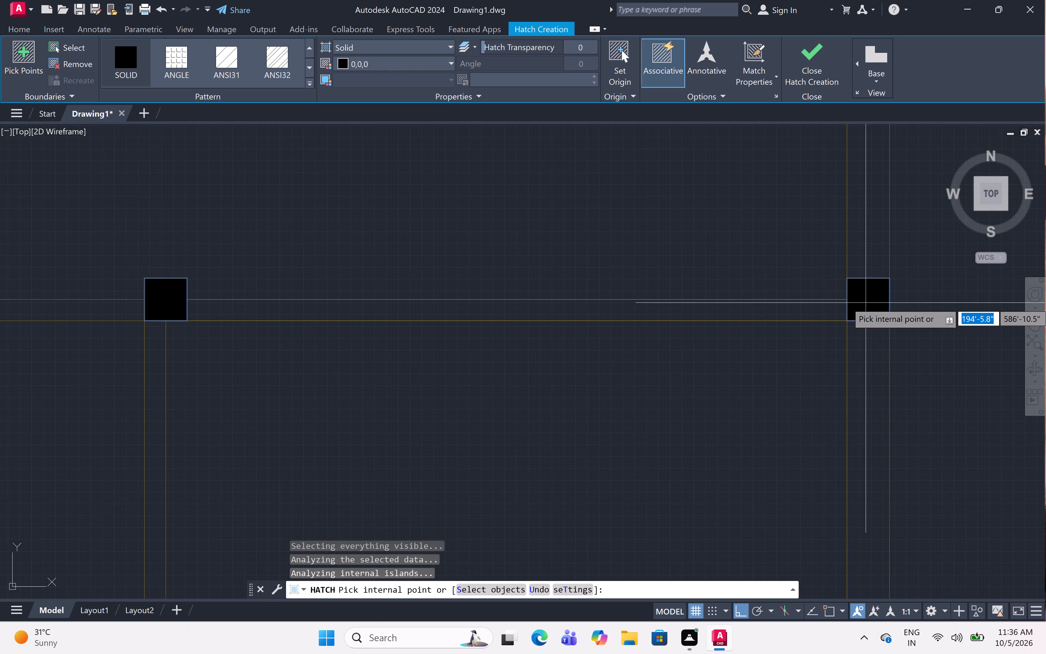
{"action": "scroll", "coordinate": [866, 303], "scroll_direction": "down", "scroll_amount": 2}
{"action": "scroll", "coordinate": [866, 303], "scroll_direction": "up", "scroll_amount": 1}
{"action": "scroll", "coordinate": [866, 303], "scroll_direction": "down", "scroll_amount": 2}
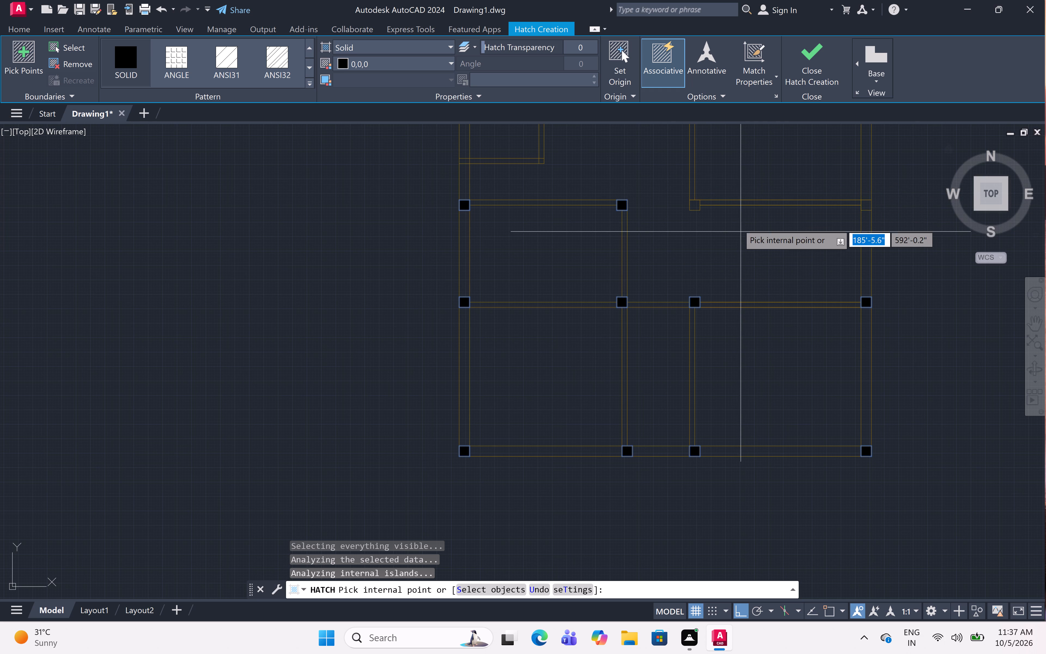
{"action": "left_click", "coordinate": [694, 206]}
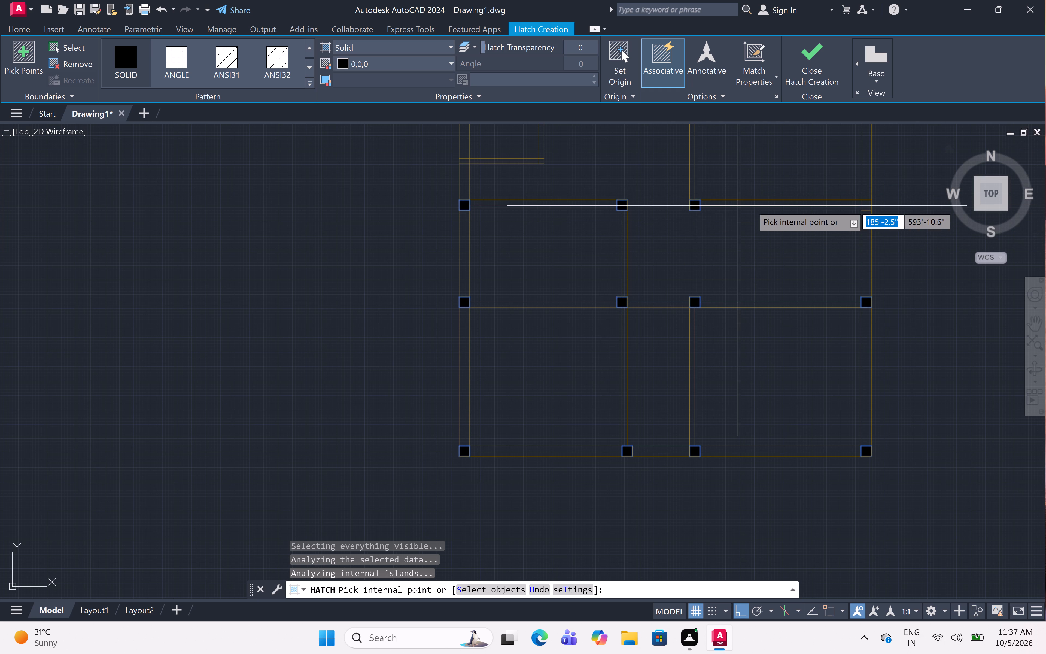
{"action": "left_click", "coordinate": [869, 208]}
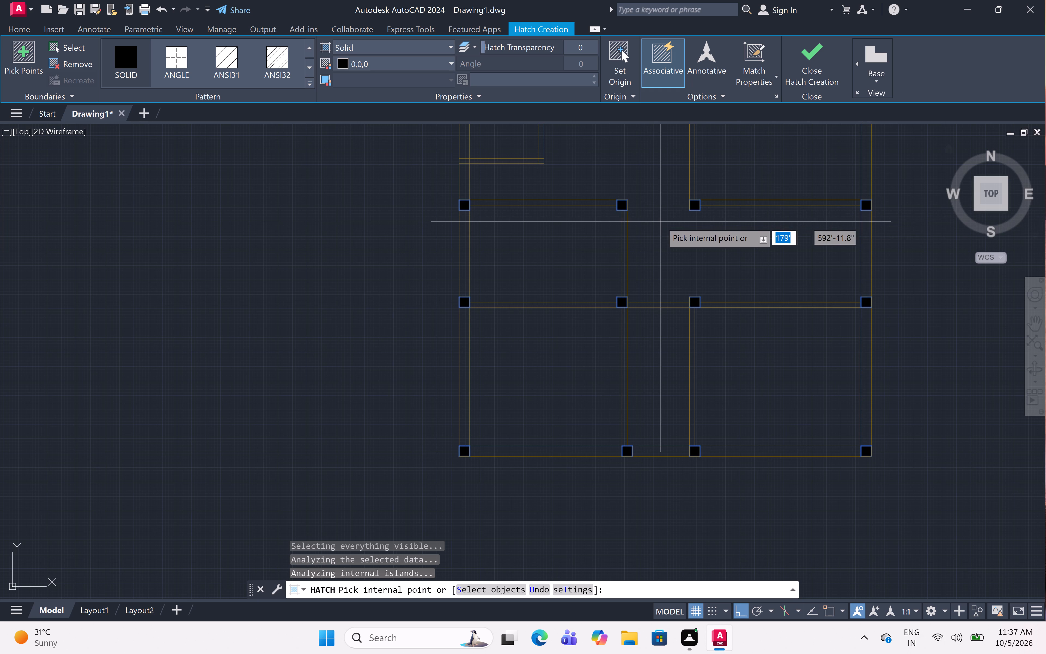
Check the hatch fill of the columns across the whole floor plan.
{"action": "scroll", "coordinate": [684, 213], "scroll_direction": "down", "scroll_amount": 3}
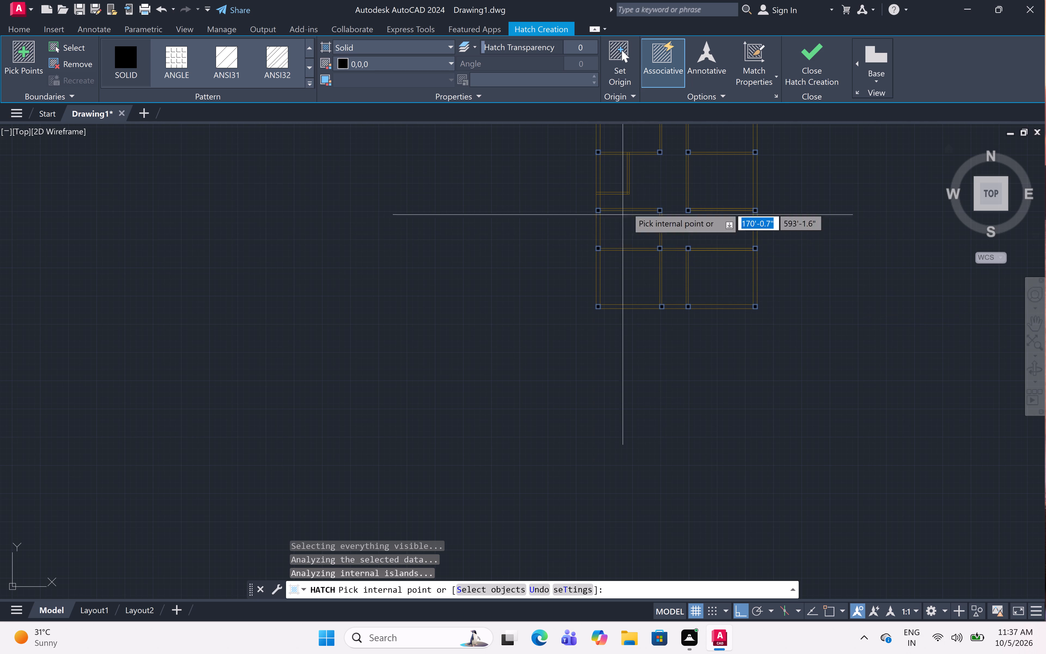
{"action": "scroll", "coordinate": [676, 208], "scroll_direction": "down", "scroll_amount": 1}
{"action": "scroll", "coordinate": [676, 208], "scroll_direction": "up", "scroll_amount": 5}
{"action": "scroll", "coordinate": [676, 208], "scroll_direction": "down", "scroll_amount": 1}
{"action": "scroll", "coordinate": [676, 208], "scroll_direction": "up", "scroll_amount": 2}
{"action": "scroll", "coordinate": [676, 208], "scroll_direction": "down", "scroll_amount": 1}
{"action": "scroll", "coordinate": [676, 208], "scroll_direction": "up", "scroll_amount": 3}
{"action": "scroll", "coordinate": [676, 208], "scroll_direction": "down", "scroll_amount": 1}
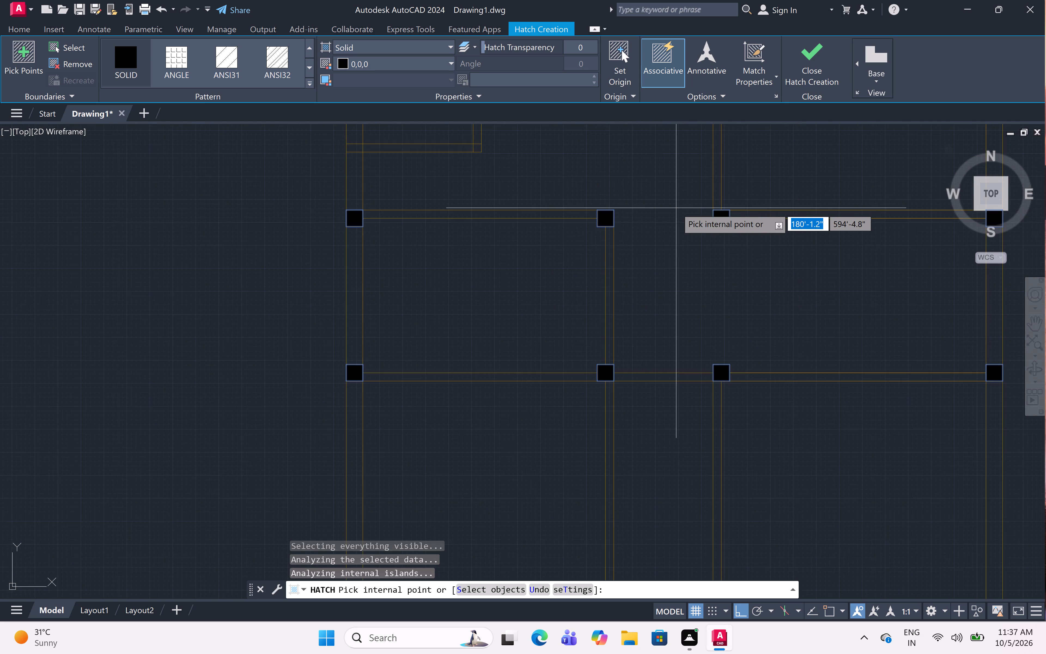
{"action": "scroll", "coordinate": [676, 208], "scroll_direction": "down", "scroll_amount": 3}
{"action": "scroll", "coordinate": [676, 208], "scroll_direction": "up", "scroll_amount": 6}
{"action": "scroll", "coordinate": [676, 208], "scroll_direction": "down", "scroll_amount": 6}
{"action": "scroll", "coordinate": [676, 208], "scroll_direction": "up", "scroll_amount": 1}
{"action": "scroll", "coordinate": [676, 208], "scroll_direction": "down", "scroll_amount": 1}
{"action": "scroll", "coordinate": [676, 208], "scroll_direction": "up", "scroll_amount": 3}
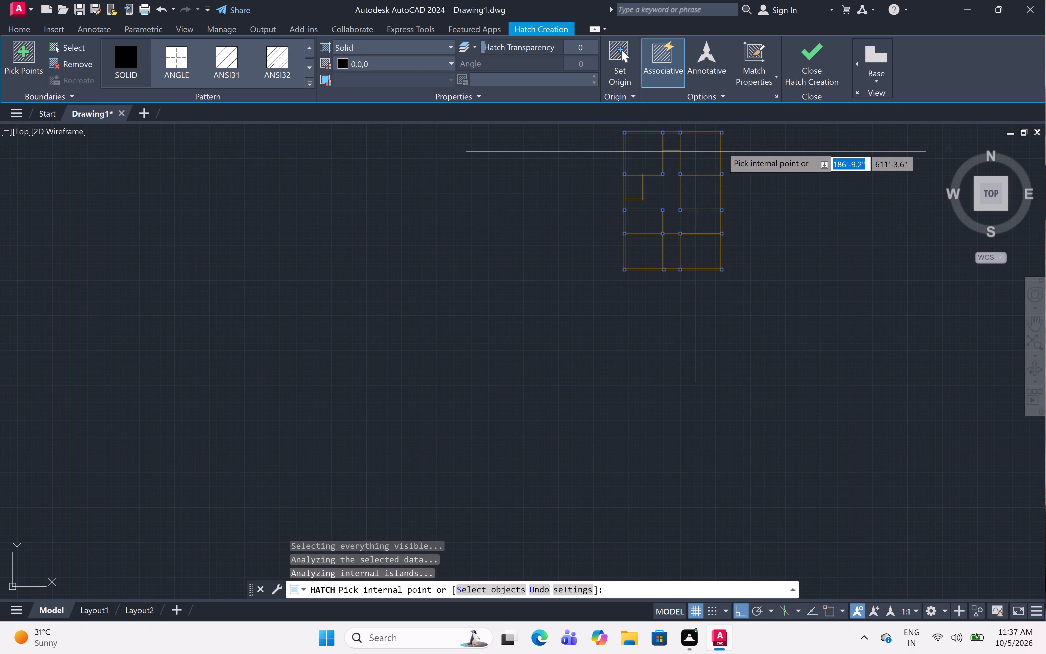
{"action": "scroll", "coordinate": [743, 134], "scroll_direction": "up", "scroll_amount": 1}
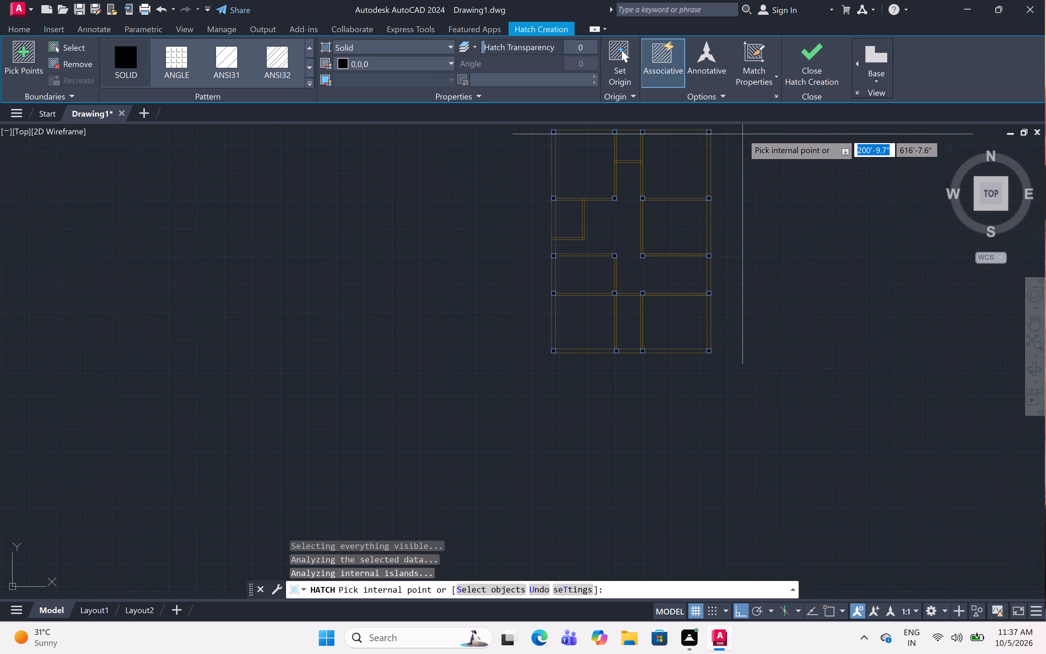
{"action": "scroll", "coordinate": [743, 134], "scroll_direction": "up", "scroll_amount": 4}
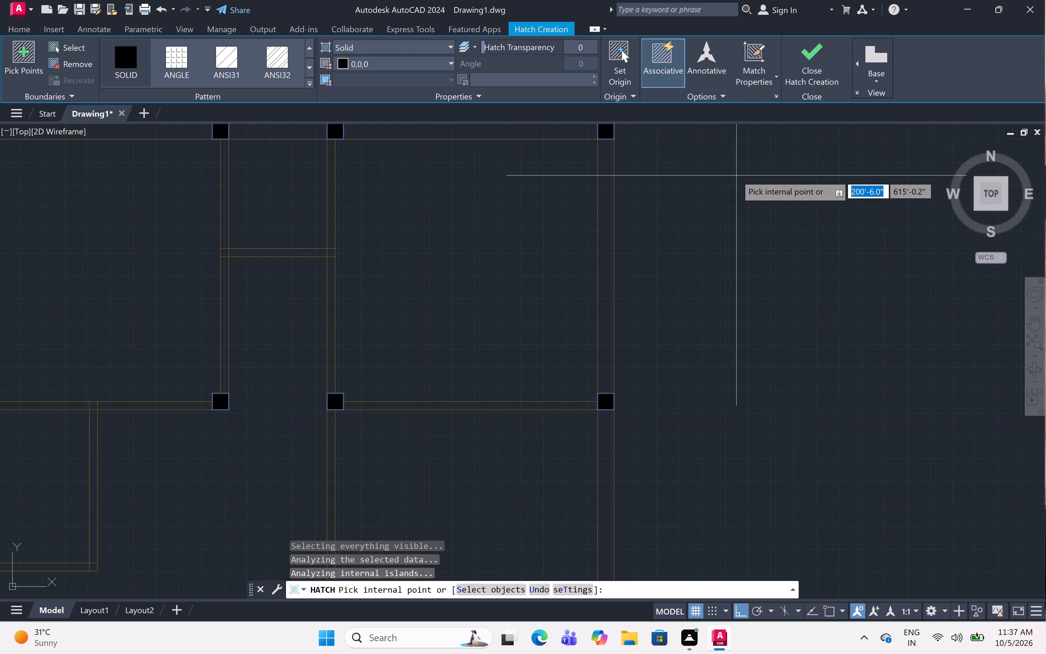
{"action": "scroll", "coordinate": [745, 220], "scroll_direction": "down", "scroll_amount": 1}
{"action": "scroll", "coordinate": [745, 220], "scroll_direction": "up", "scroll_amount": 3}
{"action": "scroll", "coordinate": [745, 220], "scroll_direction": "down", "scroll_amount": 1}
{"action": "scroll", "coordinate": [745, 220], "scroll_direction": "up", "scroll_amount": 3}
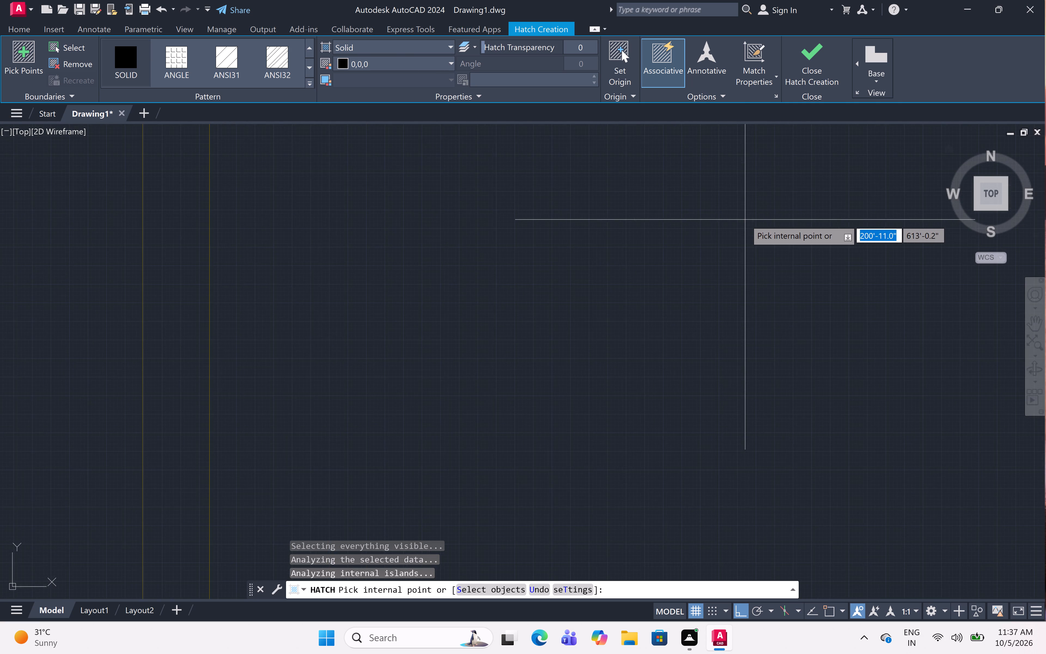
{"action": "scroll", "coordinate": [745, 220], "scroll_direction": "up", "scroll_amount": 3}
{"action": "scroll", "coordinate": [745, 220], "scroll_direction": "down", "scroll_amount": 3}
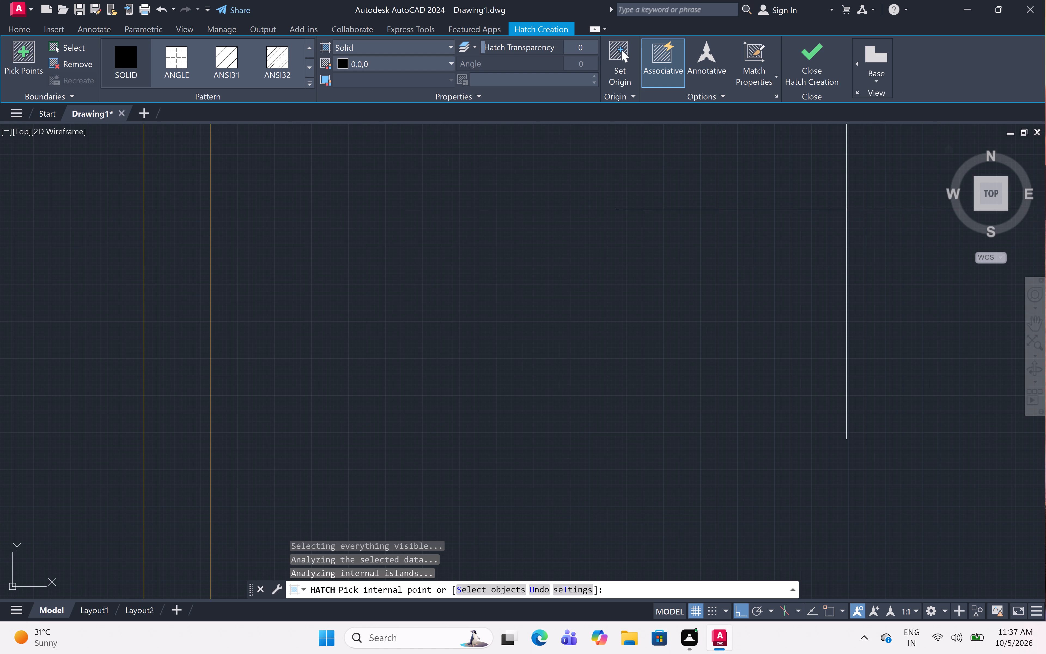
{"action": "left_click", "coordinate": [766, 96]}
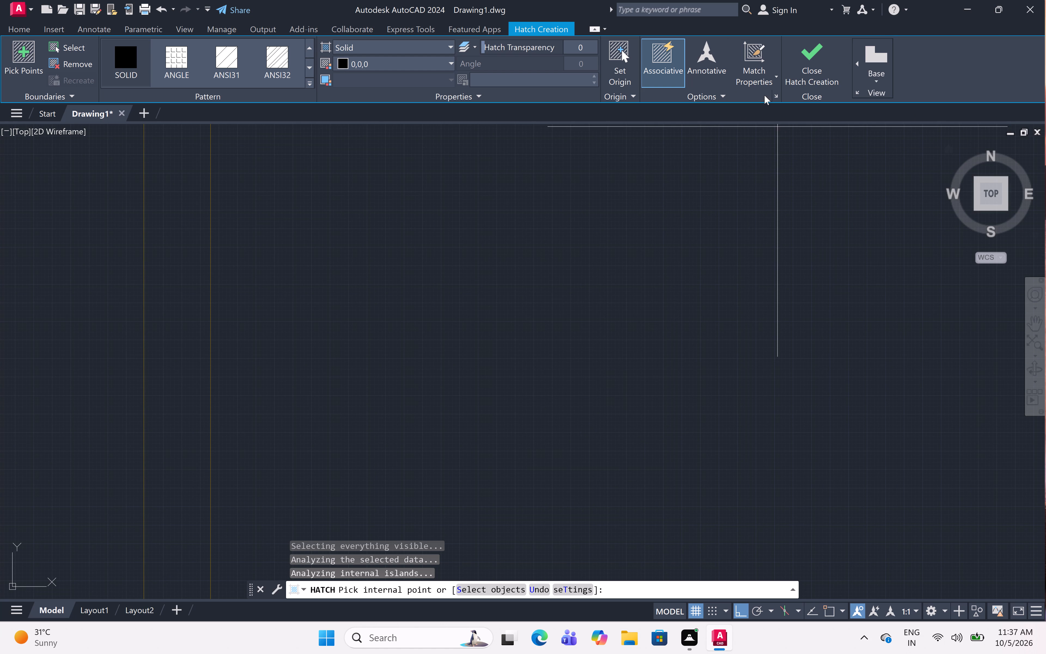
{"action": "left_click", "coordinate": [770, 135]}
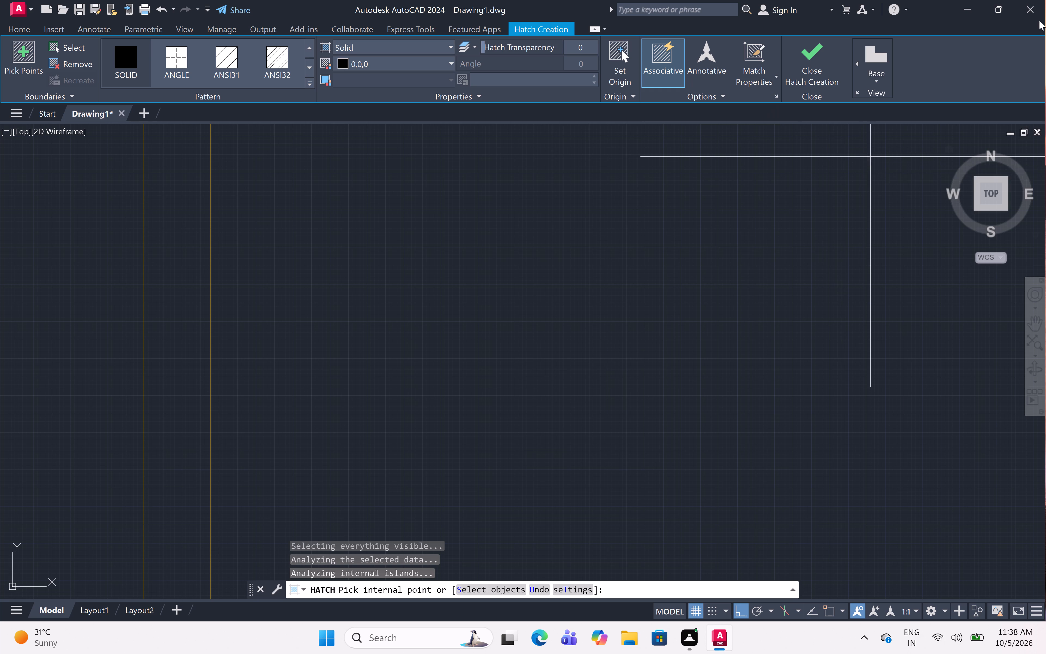
Finish the solid black hatching of the wall-junction columns.
{"action": "scroll", "coordinate": [332, 375], "scroll_direction": "up", "scroll_amount": 1}
{"action": "scroll", "coordinate": [342, 365], "scroll_direction": "down", "scroll_amount": 7}
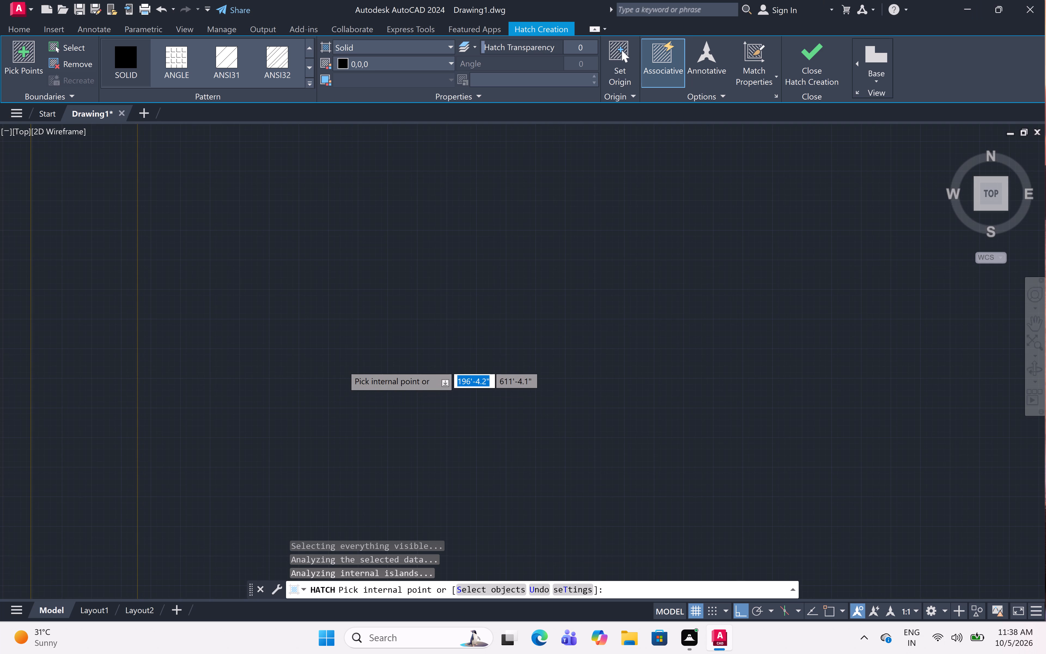
{"action": "scroll", "coordinate": [342, 365], "scroll_direction": "down", "scroll_amount": 3}
{"action": "scroll", "coordinate": [517, 341], "scroll_direction": "down", "scroll_amount": 3}
{"action": "scroll", "coordinate": [517, 341], "scroll_direction": "up", "scroll_amount": 1}
{"action": "scroll", "coordinate": [517, 341], "scroll_direction": "down", "scroll_amount": 1}
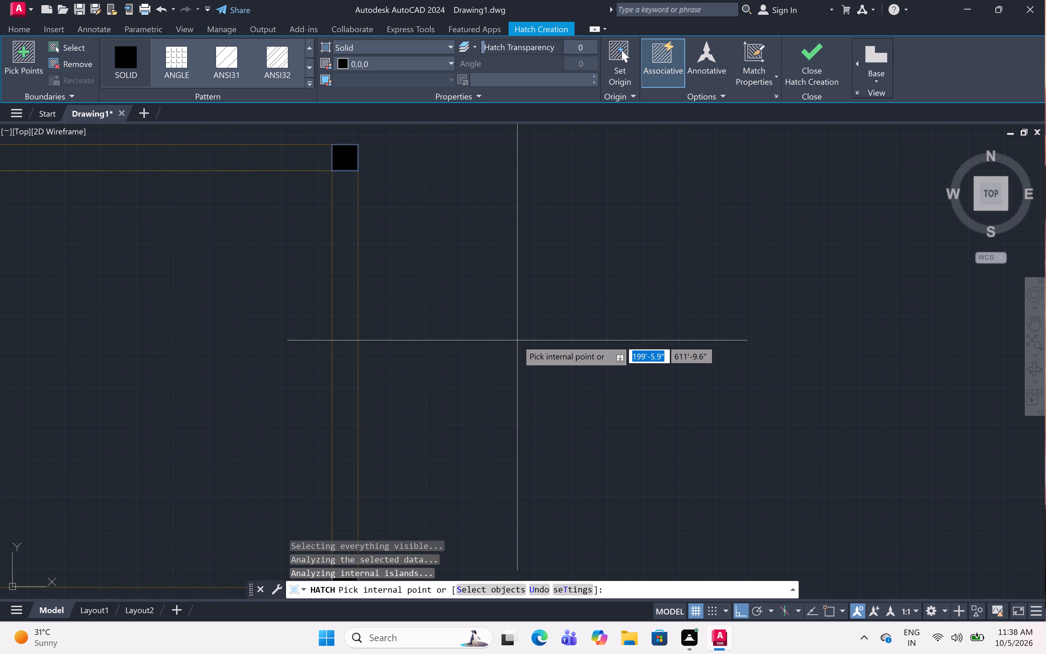
{"action": "scroll", "coordinate": [519, 338], "scroll_direction": "down", "scroll_amount": 4}
{"action": "scroll", "coordinate": [519, 338], "scroll_direction": "up", "scroll_amount": 1}
{"action": "scroll", "coordinate": [519, 338], "scroll_direction": "down", "scroll_amount": 3}
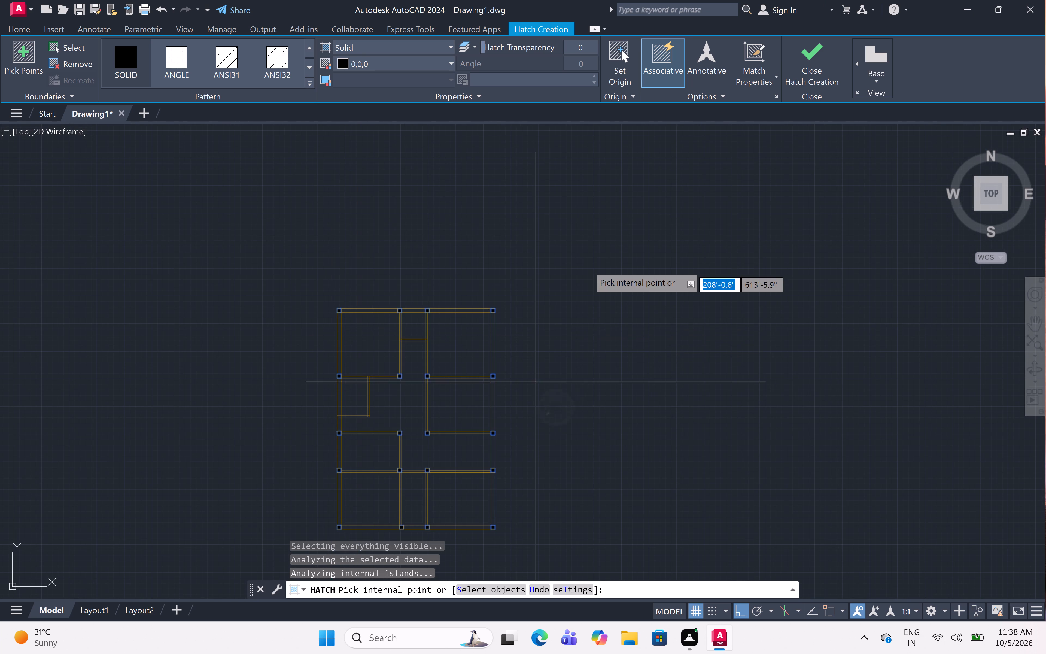
{"action": "key", "text": "Escape"}
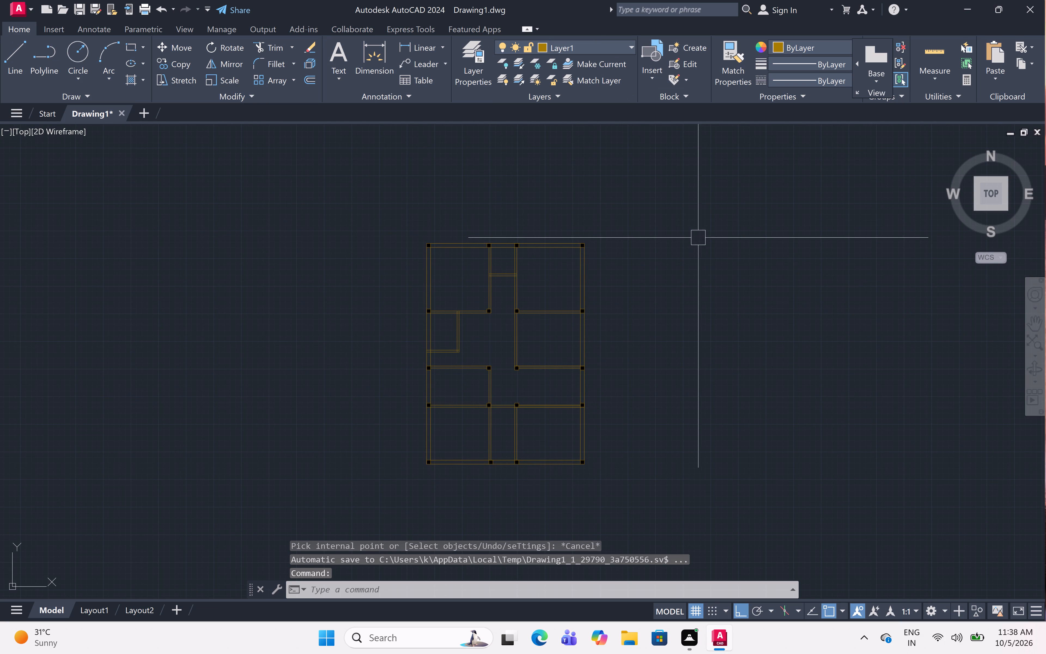
Examine the hatched columns and wall lines of the floor plan, focusing on the upper rooms.
{"action": "scroll", "coordinate": [489, 257], "scroll_direction": "up", "scroll_amount": 1}
{"action": "scroll", "coordinate": [489, 257], "scroll_direction": "down", "scroll_amount": 1}
{"action": "scroll", "coordinate": [489, 257], "scroll_direction": "up", "scroll_amount": 3}
{"action": "scroll", "coordinate": [503, 271], "scroll_direction": "down", "scroll_amount": 3}
{"action": "scroll", "coordinate": [501, 270], "scroll_direction": "up", "scroll_amount": 1}
{"action": "scroll", "coordinate": [501, 270], "scroll_direction": "down", "scroll_amount": 3}
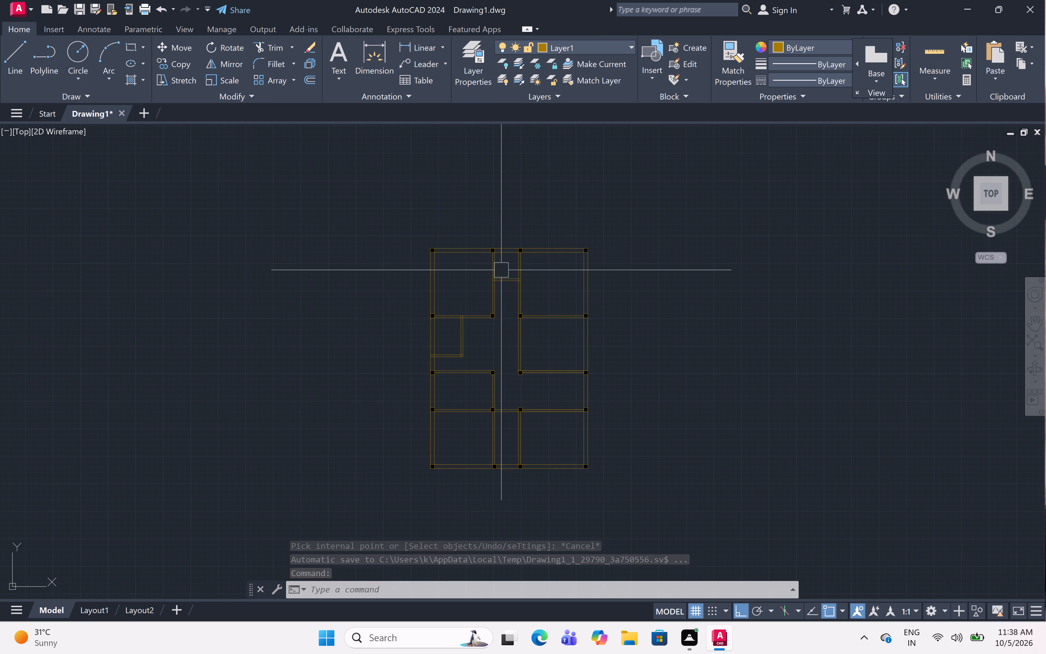
{"action": "scroll", "coordinate": [472, 250], "scroll_direction": "up", "scroll_amount": 1}
{"action": "scroll", "coordinate": [471, 251], "scroll_direction": "down", "scroll_amount": 2}
{"action": "scroll", "coordinate": [471, 251], "scroll_direction": "up", "scroll_amount": 3}
{"action": "scroll", "coordinate": [471, 251], "scroll_direction": "down", "scroll_amount": 2}
{"action": "scroll", "coordinate": [471, 251], "scroll_direction": "up", "scroll_amount": 1}
{"action": "scroll", "coordinate": [471, 251], "scroll_direction": "down", "scroll_amount": 2}
{"action": "scroll", "coordinate": [471, 251], "scroll_direction": "up", "scroll_amount": 2}
{"action": "scroll", "coordinate": [471, 251], "scroll_direction": "down", "scroll_amount": 2}
{"action": "scroll", "coordinate": [471, 251], "scroll_direction": "up", "scroll_amount": 1}
{"action": "scroll", "coordinate": [471, 251], "scroll_direction": "down", "scroll_amount": 2}
{"action": "scroll", "coordinate": [471, 251], "scroll_direction": "up", "scroll_amount": 10}
{"action": "scroll", "coordinate": [471, 251], "scroll_direction": "down", "scroll_amount": 2}
{"action": "scroll", "coordinate": [471, 251], "scroll_direction": "up", "scroll_amount": 1}
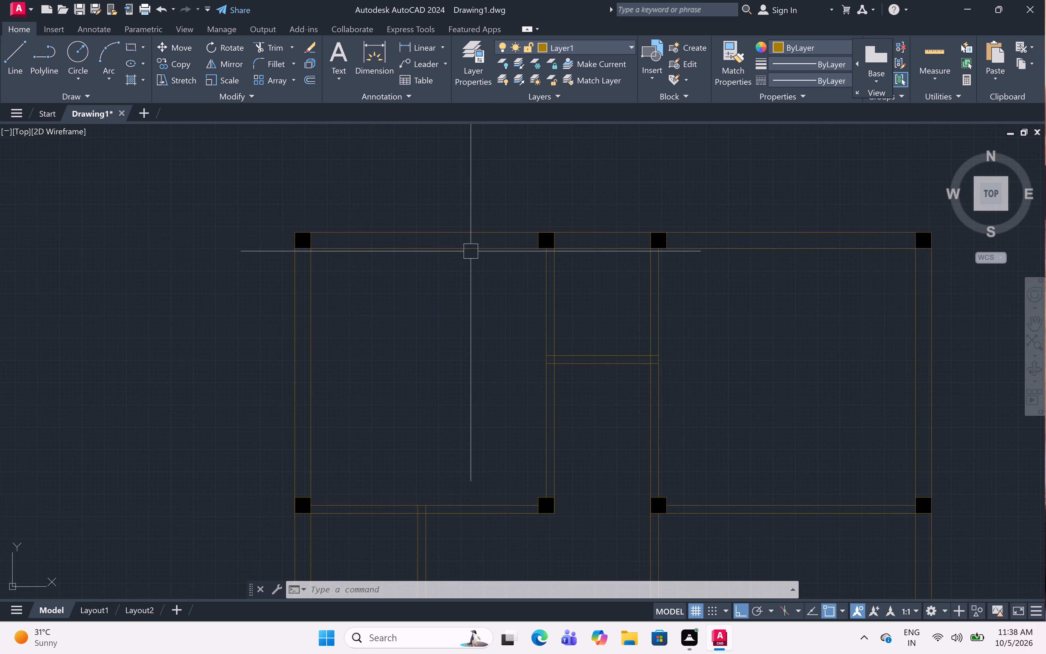
On Layer4, draw a 9" line across the upper-left room's top outer wall, continuing 3' along the wall's inner face toward the partition.
{"action": "left_click", "coordinate": [613, 45]}
{"action": "left_click", "coordinate": [577, 130]}
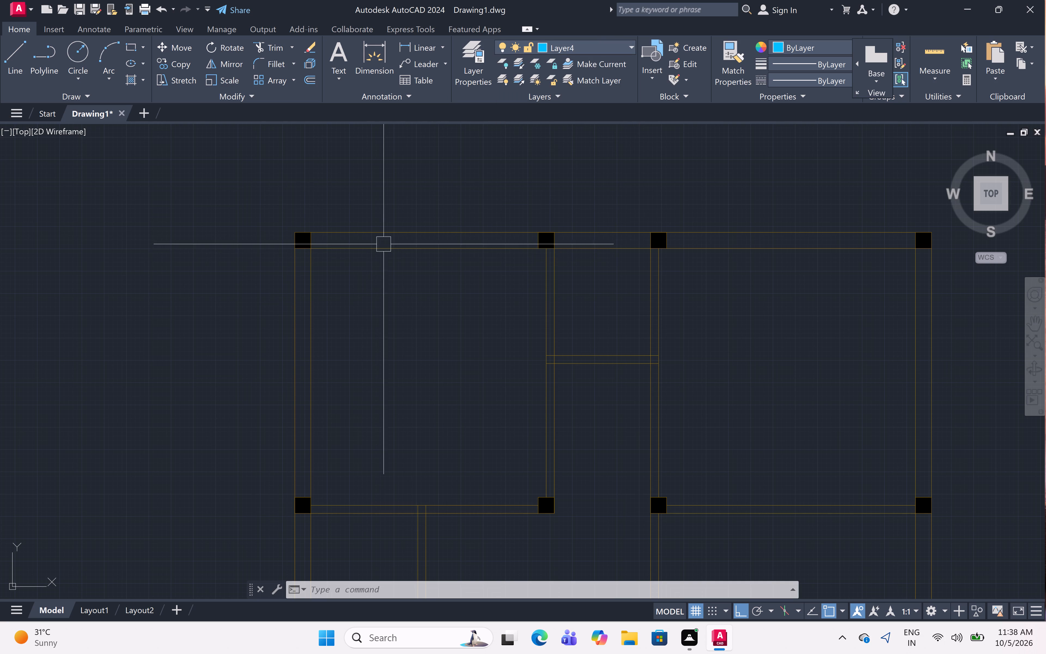
{"action": "scroll", "coordinate": [390, 240], "scroll_direction": "up", "scroll_amount": 5}
{"action": "scroll", "coordinate": [390, 240], "scroll_direction": "down", "scroll_amount": 4}
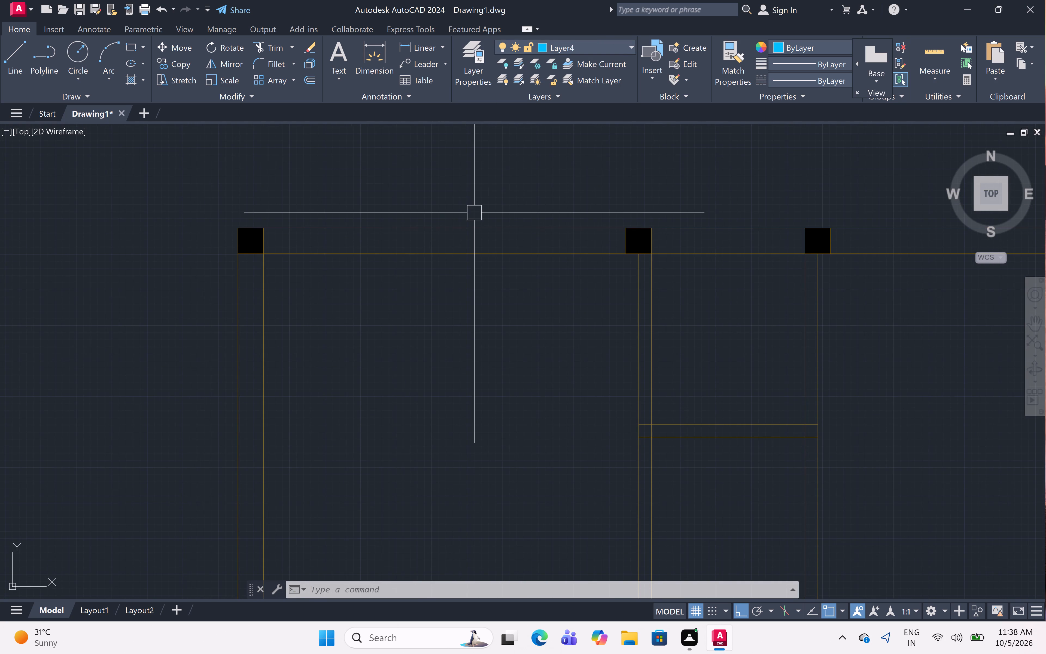
{"action": "type", "text": "l"}
{"action": "key", "text": "space"}
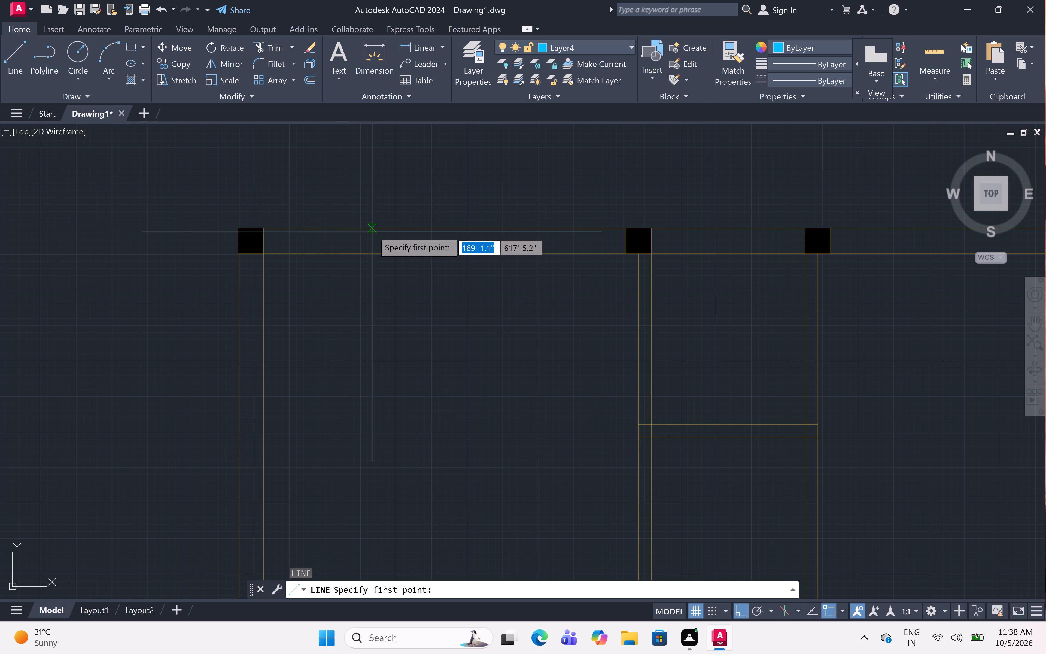
{"action": "left_click", "coordinate": [360, 228]}
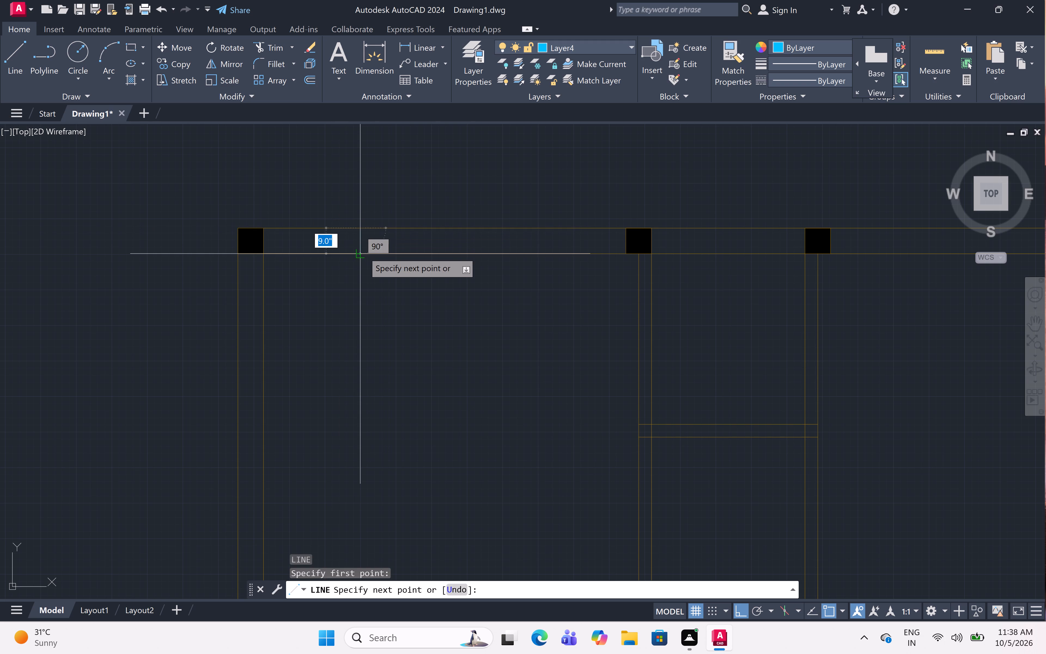
{"action": "left_click", "coordinate": [363, 252]}
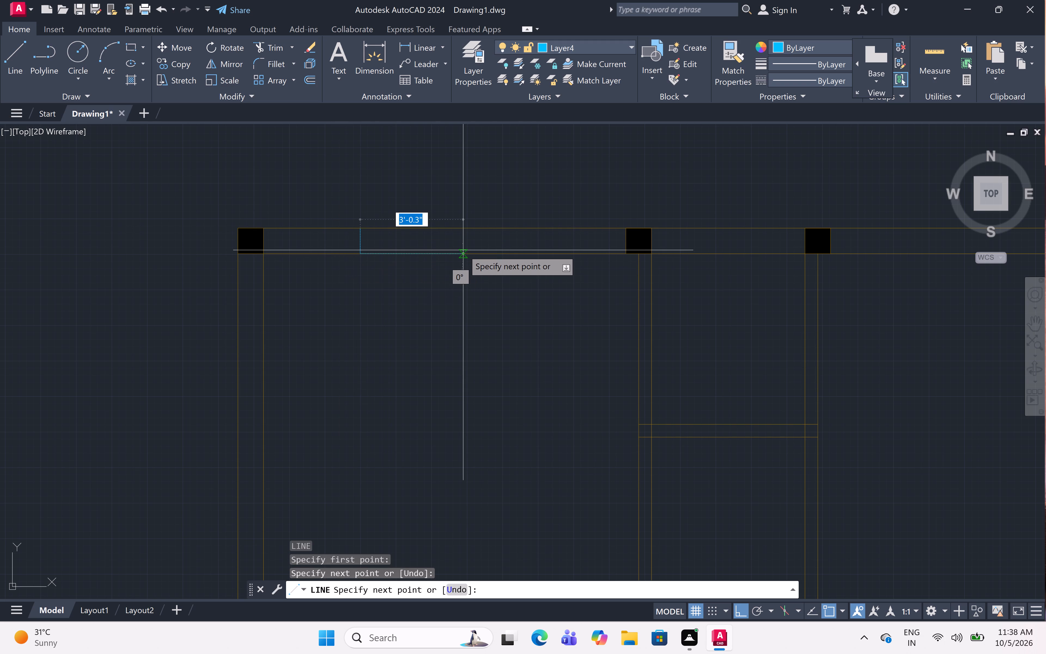
{"action": "type", "text": "3'"}
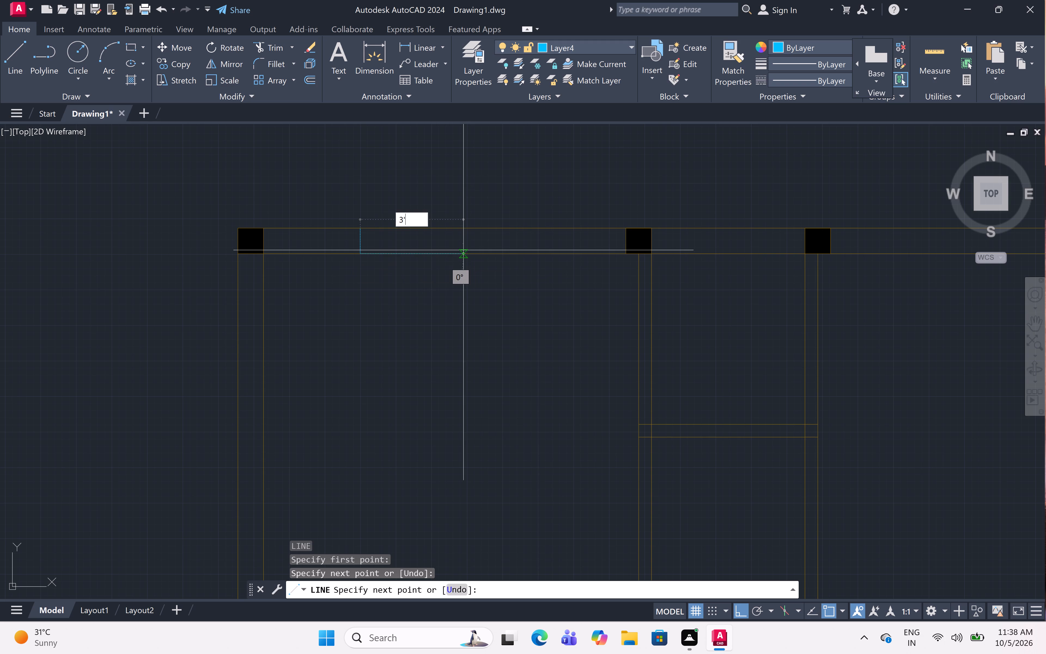
{"action": "key", "text": "space"}
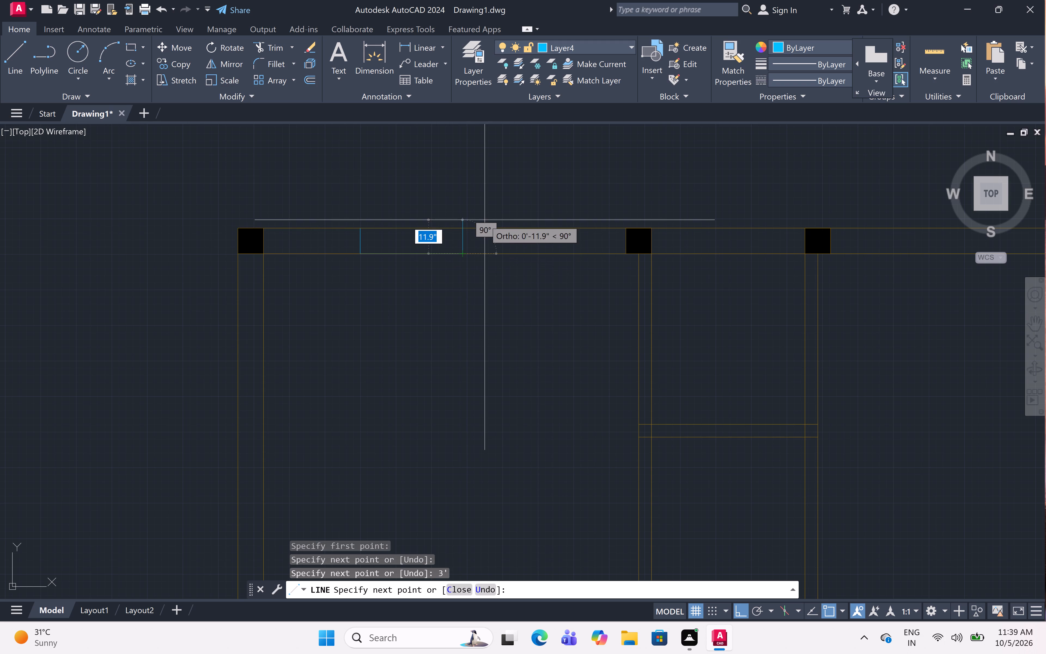
Close the 3' by 9" opening outline in the top wall with its second end line and outer-face line.
{"action": "left_click", "coordinate": [466, 228]}
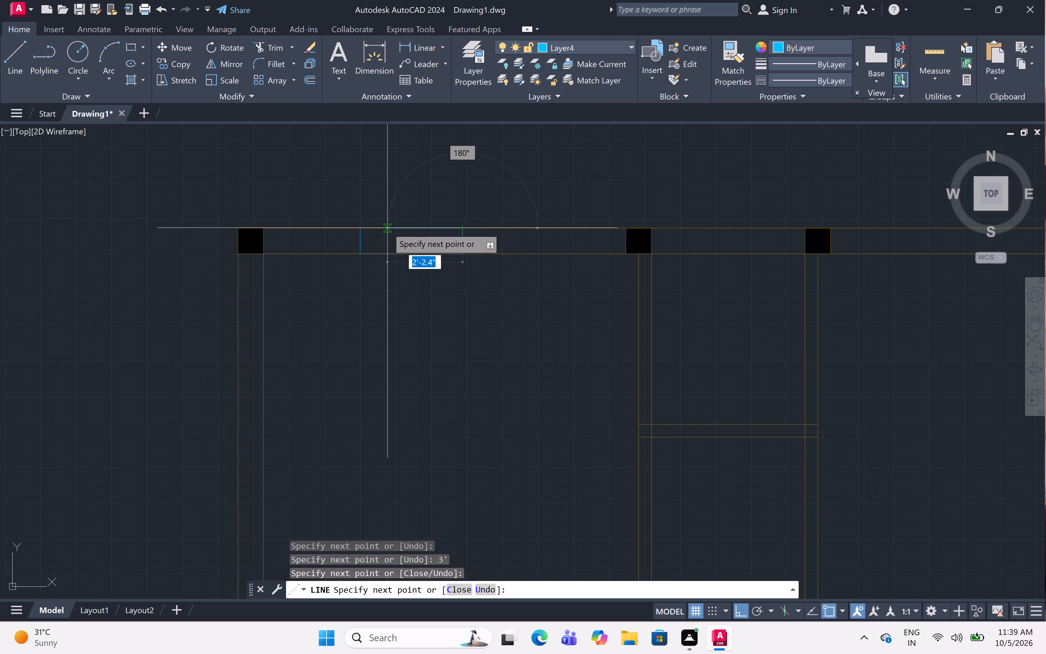
{"action": "left_click", "coordinate": [358, 231]}
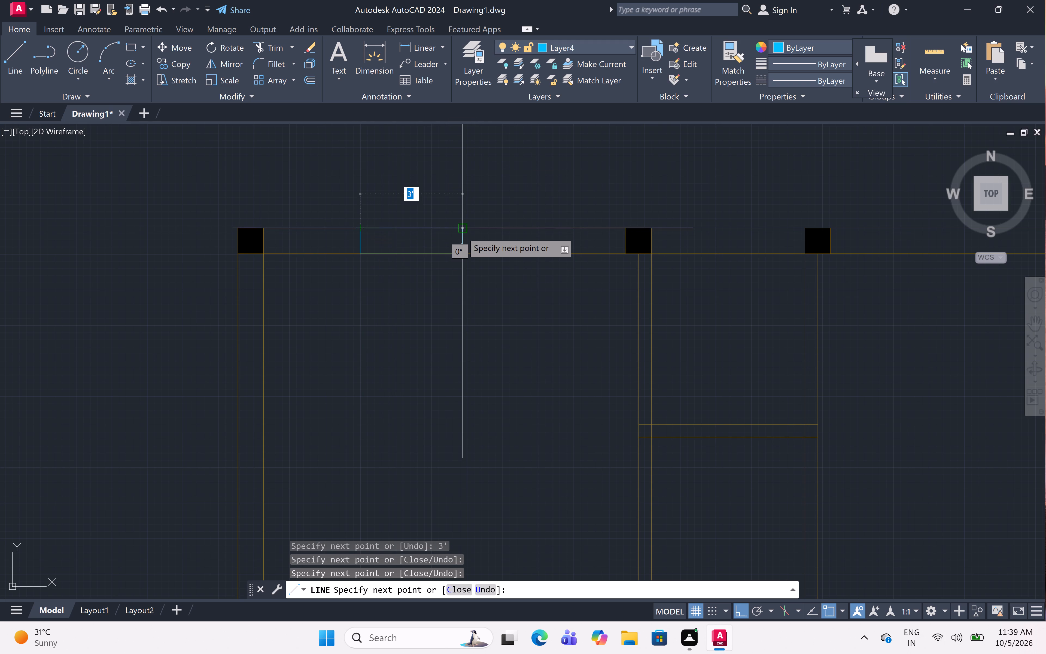
{"action": "key", "text": "Escape"}
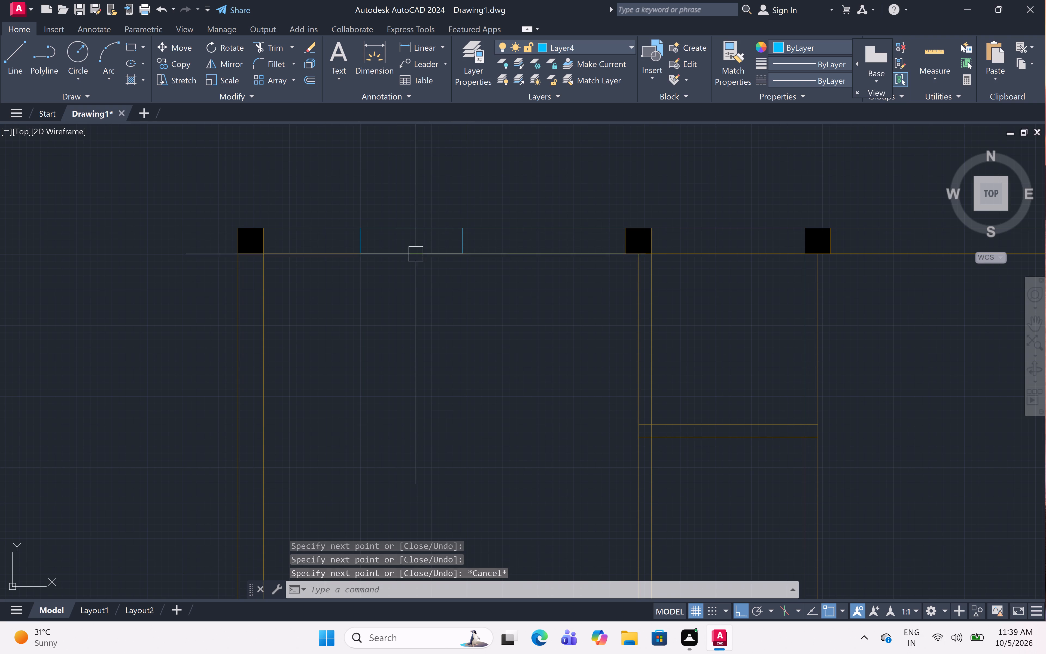
Move the four lines of the top-wall opening outline a short distance along the wall toward the partition, keeping them aligned with its faces.
{"action": "left_click", "coordinate": [400, 251]}
{"action": "left_click", "coordinate": [406, 229]}
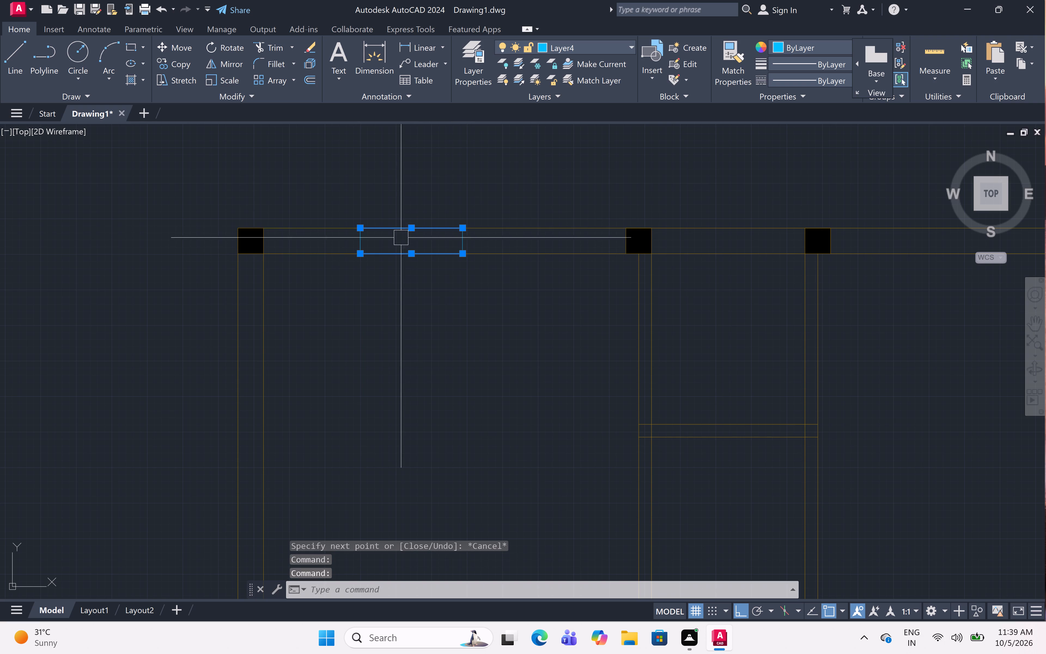
{"action": "scroll", "coordinate": [399, 241], "scroll_direction": "up", "scroll_amount": 2}
{"action": "left_click", "coordinate": [294, 243]}
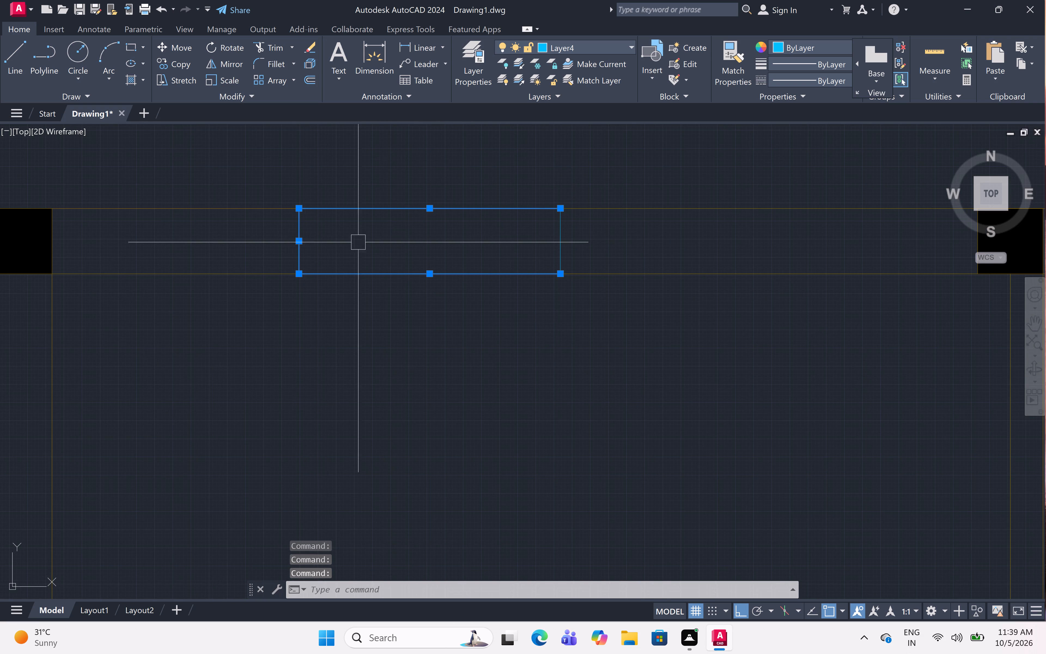
{"action": "left_click", "coordinate": [565, 243]}
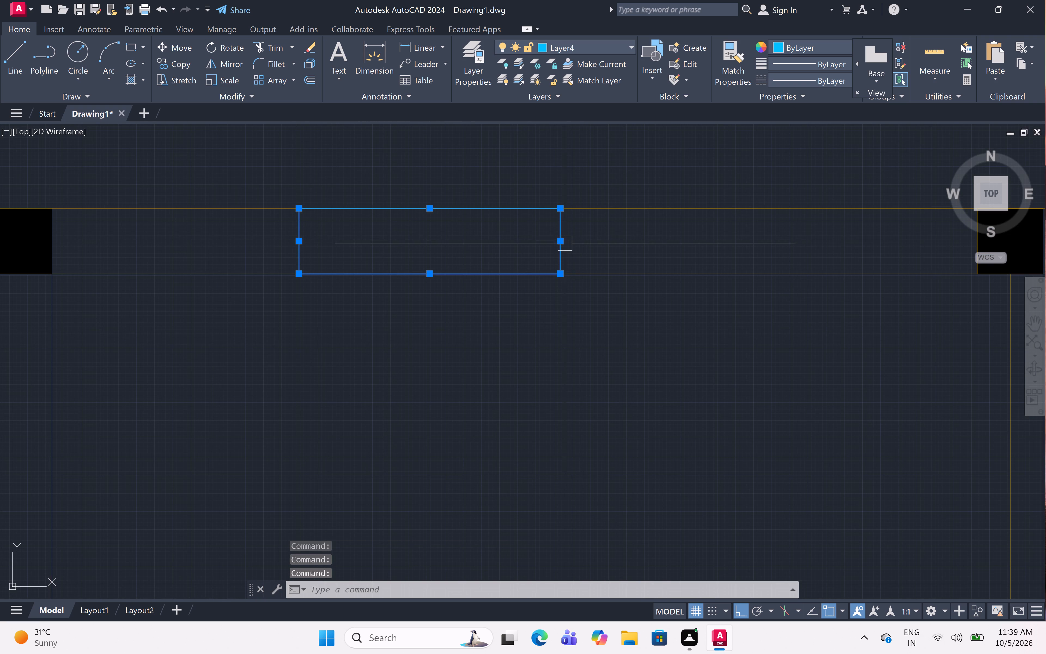
{"action": "scroll", "coordinate": [562, 295], "scroll_direction": "down", "scroll_amount": 1}
{"action": "scroll", "coordinate": [562, 295], "scroll_direction": "up", "scroll_amount": 2}
{"action": "scroll", "coordinate": [562, 295], "scroll_direction": "down", "scroll_amount": 1}
{"action": "scroll", "coordinate": [562, 295], "scroll_direction": "up", "scroll_amount": 1}
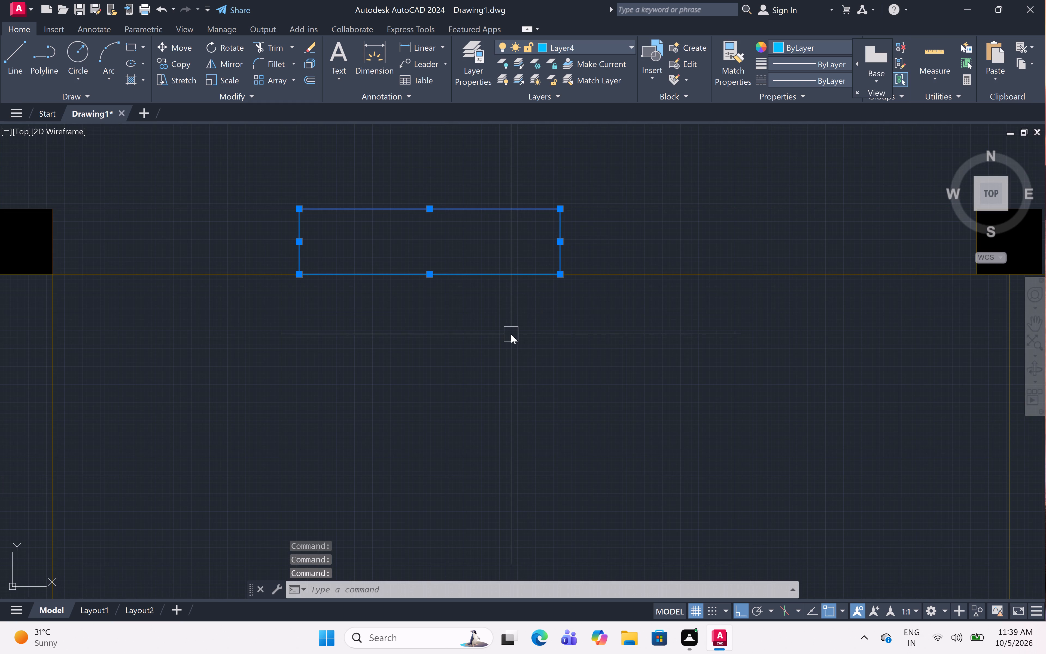
{"action": "key", "text": "m"}
{"action": "key", "text": "space"}
{"action": "left_click", "coordinate": [563, 275]}
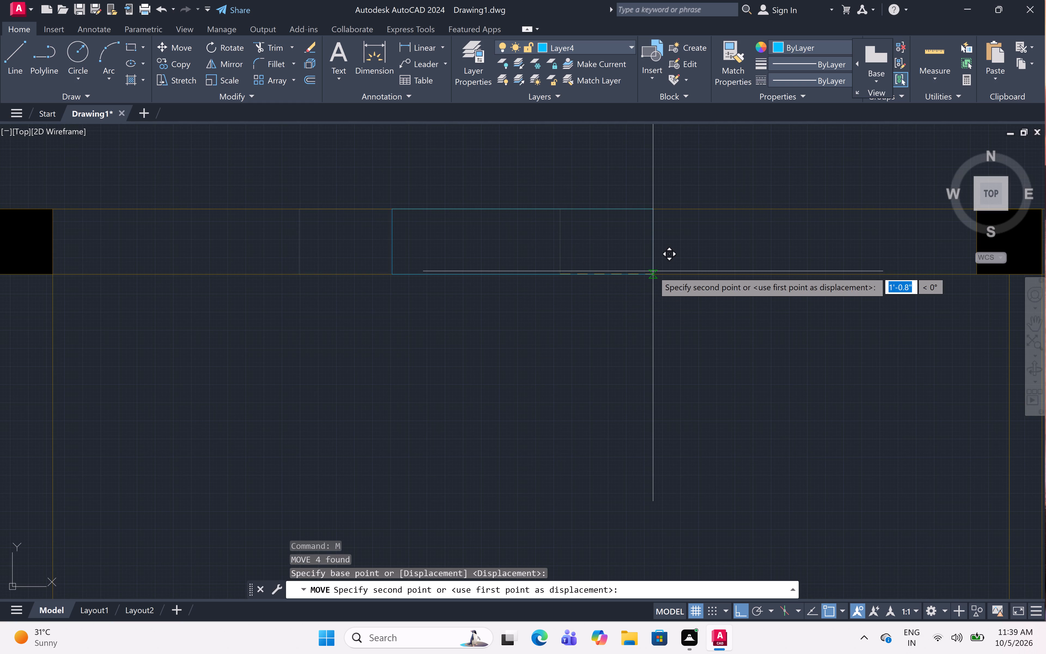
{"action": "left_click", "coordinate": [628, 272]}
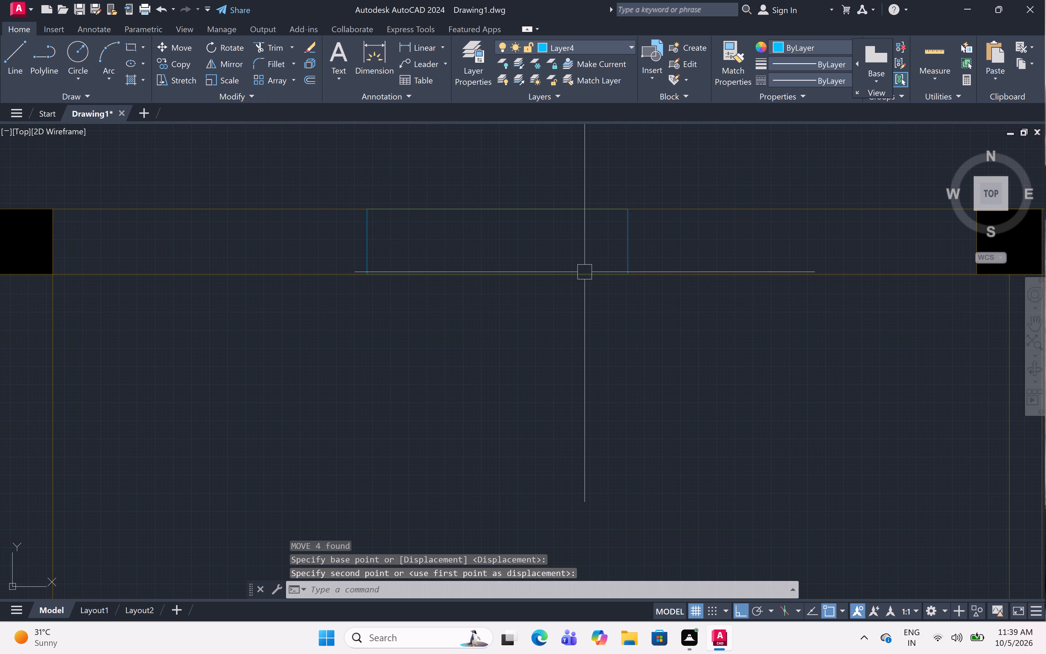
{"action": "key", "text": "Escape"}
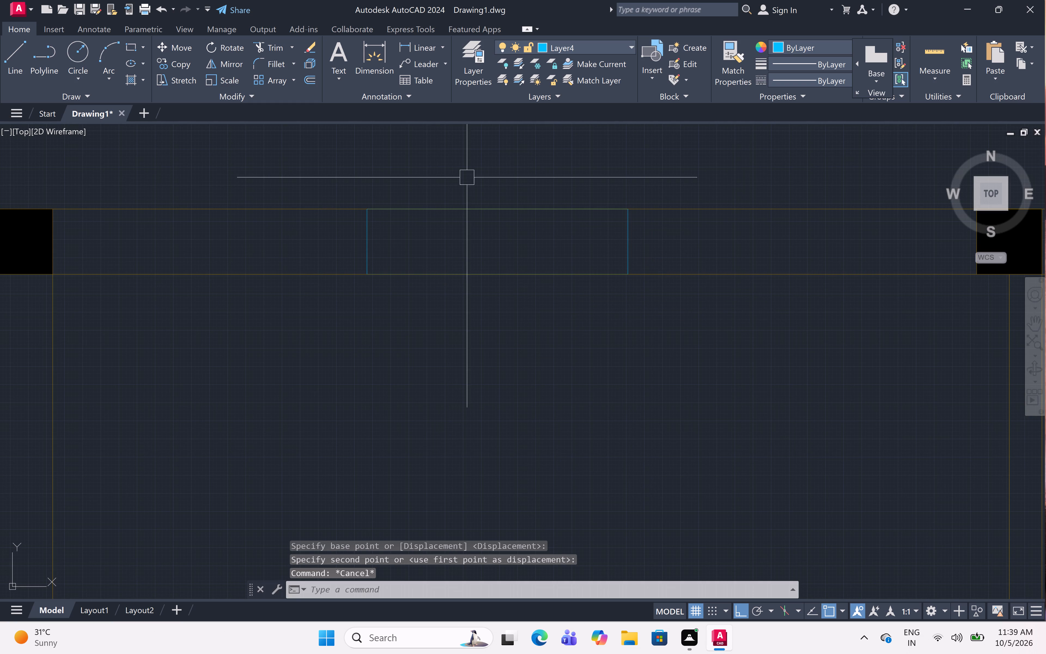
Trim away both wall faces between the end lines of the top-wall opening.
{"action": "key", "text": "t"}
{"action": "type", "text": "r"}
{"action": "key", "text": "space"}
{"action": "left_click_drag", "start_coordinate": [469, 162], "coordinate": [470, 166]}
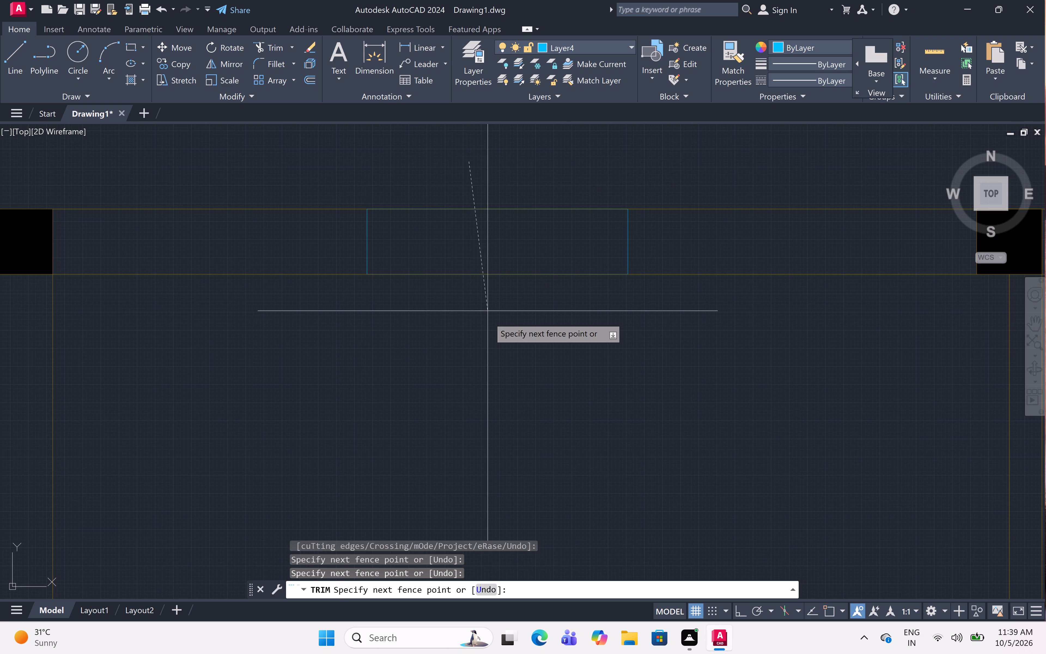
{"action": "left_click_drag", "start_coordinate": [489, 320], "coordinate": [486, 317]}
{"action": "key", "text": "Escape"}
Draw two 3' lines joining the end lines of the top-wall opening along the outer and inner faces.
{"action": "type", "text": "l"}
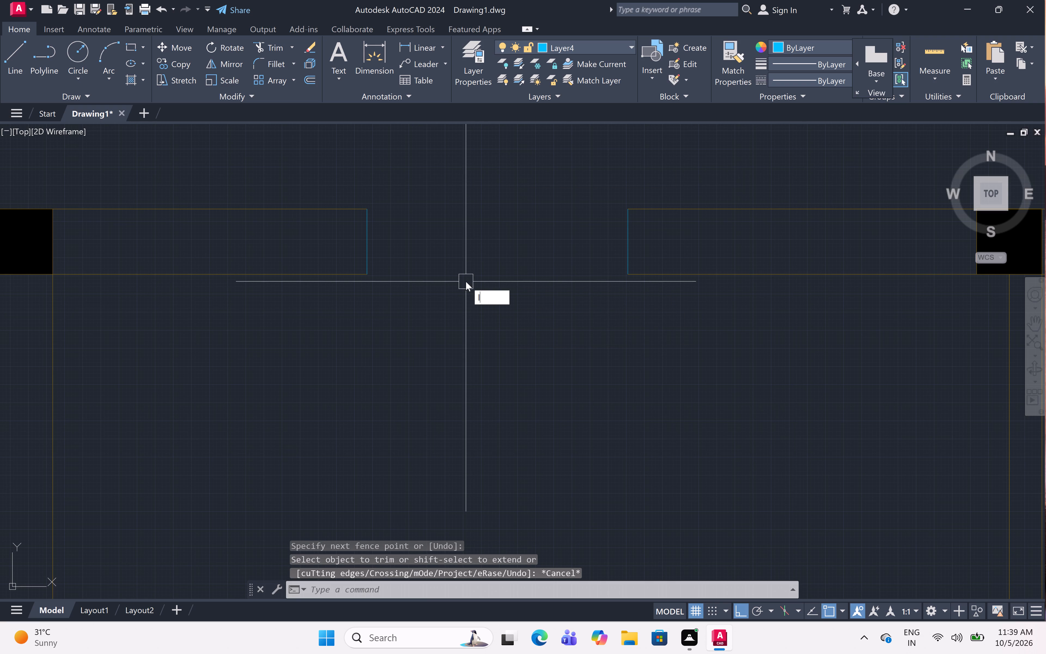
{"action": "key", "text": "space"}
{"action": "left_click", "coordinate": [369, 211]}
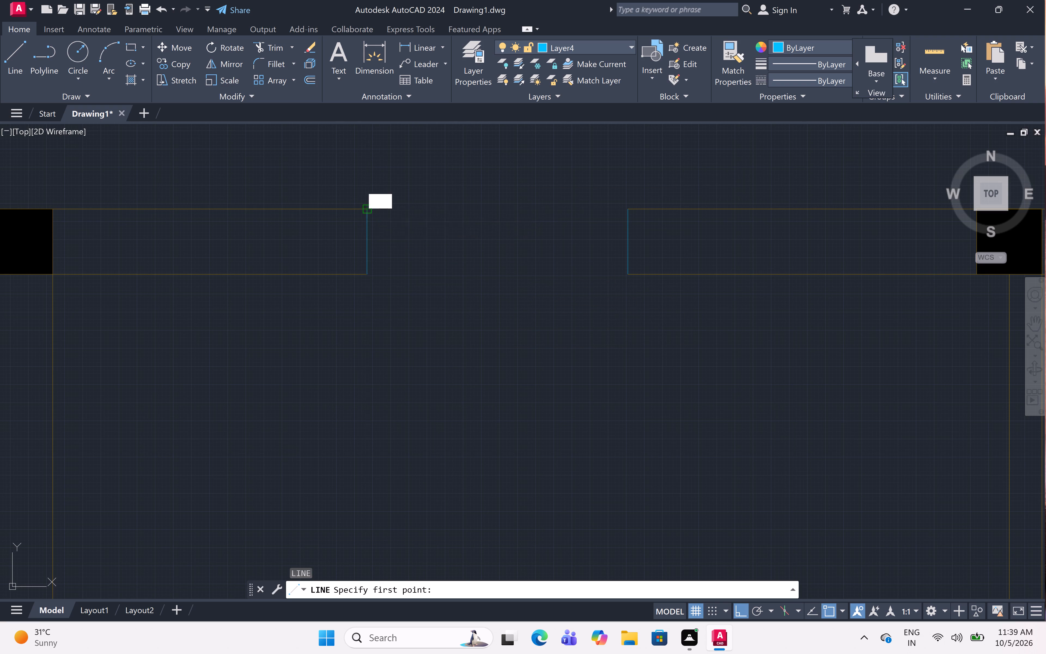
{"action": "left_click", "coordinate": [628, 208]}
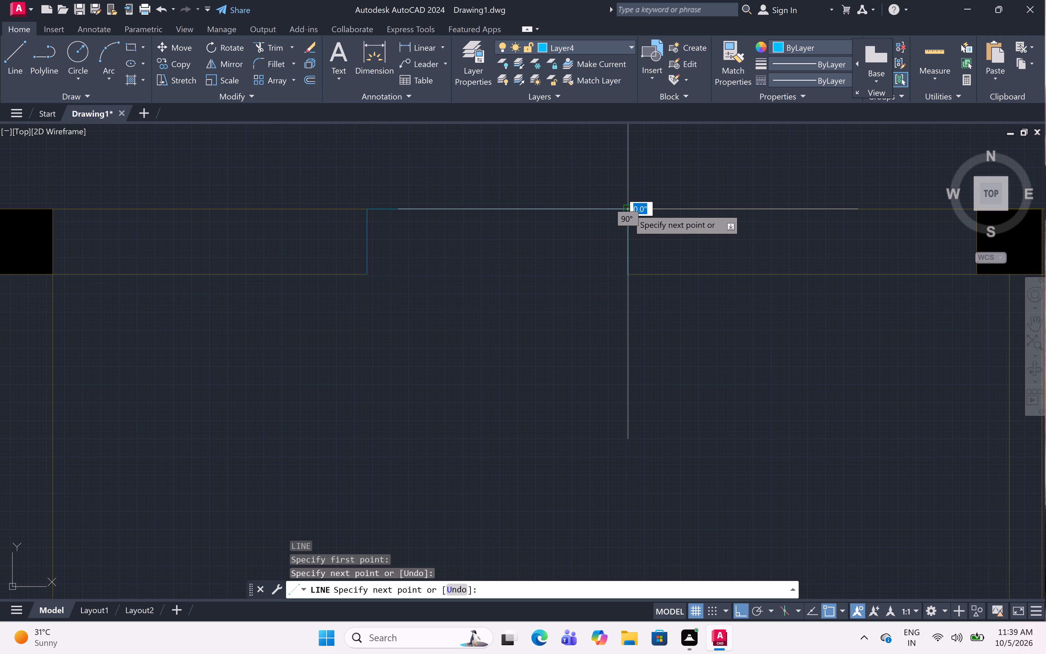
{"action": "key", "text": "space"}
{"action": "key", "text": "space"}
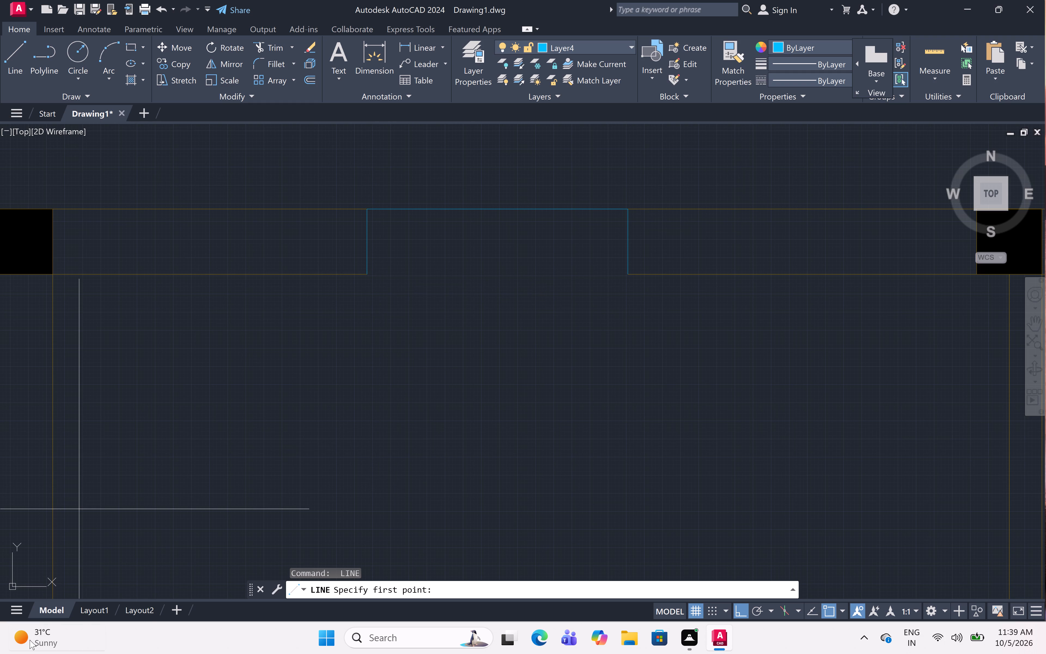
{"action": "left_click", "coordinate": [369, 276]}
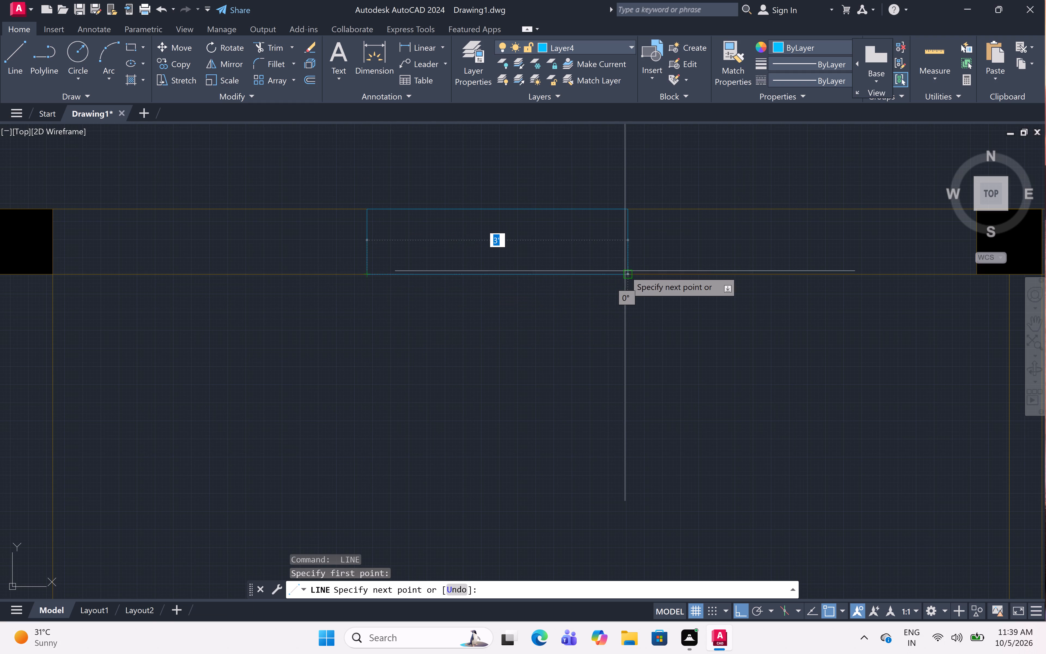
{"action": "left_click", "coordinate": [626, 271]}
{"action": "key", "text": "space"}
Outline a 3' long, 9" wide opening in the left outer wall of the upper-left room, between its two columns.
{"action": "scroll", "coordinate": [488, 289], "scroll_direction": "down", "scroll_amount": 2}
{"action": "scroll", "coordinate": [488, 289], "scroll_direction": "up", "scroll_amount": 1}
{"action": "scroll", "coordinate": [488, 289], "scroll_direction": "down", "scroll_amount": 1}
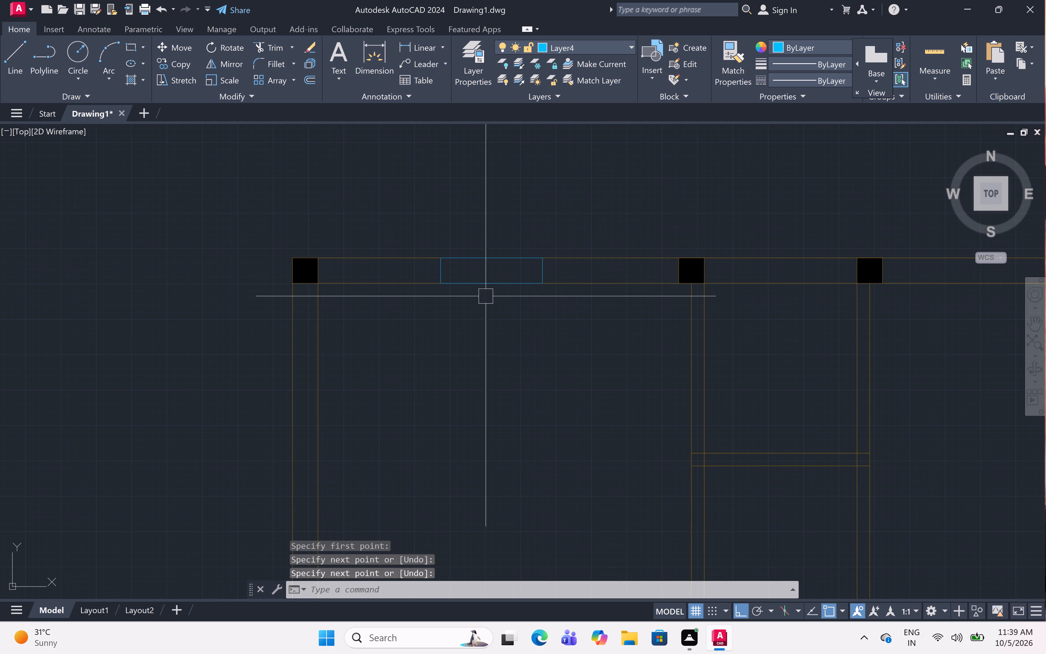
{"action": "scroll", "coordinate": [472, 324], "scroll_direction": "down", "scroll_amount": 1}
{"action": "scroll", "coordinate": [472, 324], "scroll_direction": "up", "scroll_amount": 1}
{"action": "scroll", "coordinate": [472, 324], "scroll_direction": "down", "scroll_amount": 4}
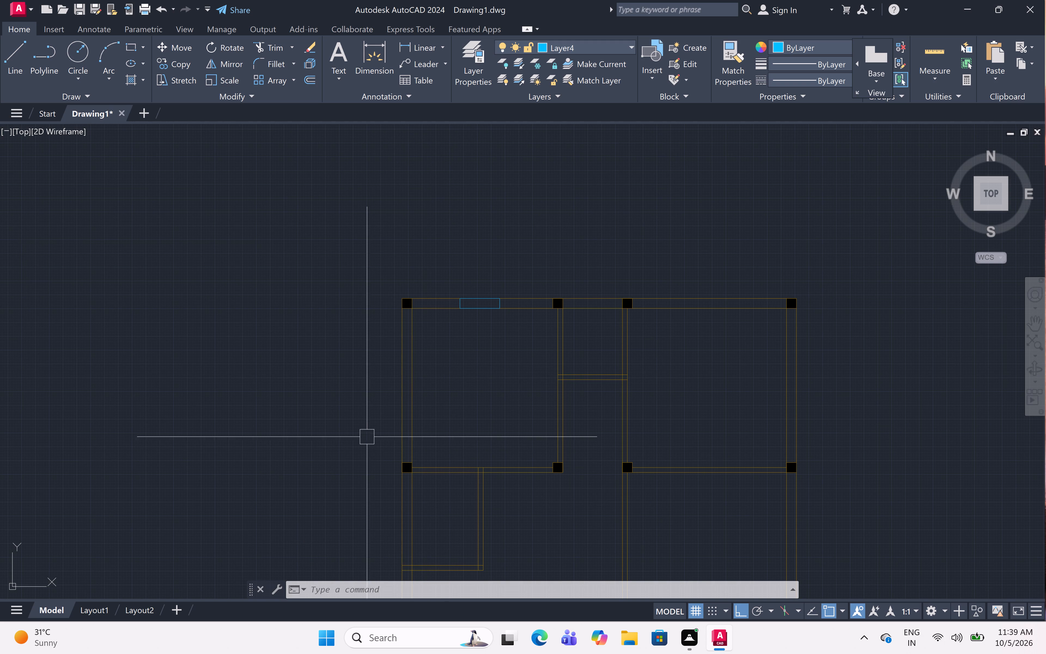
{"action": "scroll", "coordinate": [404, 470], "scroll_direction": "up", "scroll_amount": 1}
{"action": "scroll", "coordinate": [404, 470], "scroll_direction": "down", "scroll_amount": 3}
{"action": "scroll", "coordinate": [404, 470], "scroll_direction": "up", "scroll_amount": 2}
{"action": "scroll", "coordinate": [404, 470], "scroll_direction": "down", "scroll_amount": 1}
{"action": "scroll", "coordinate": [404, 470], "scroll_direction": "up", "scroll_amount": 1}
{"action": "scroll", "coordinate": [404, 470], "scroll_direction": "down", "scroll_amount": 2}
{"action": "scroll", "coordinate": [404, 470], "scroll_direction": "up", "scroll_amount": 2}
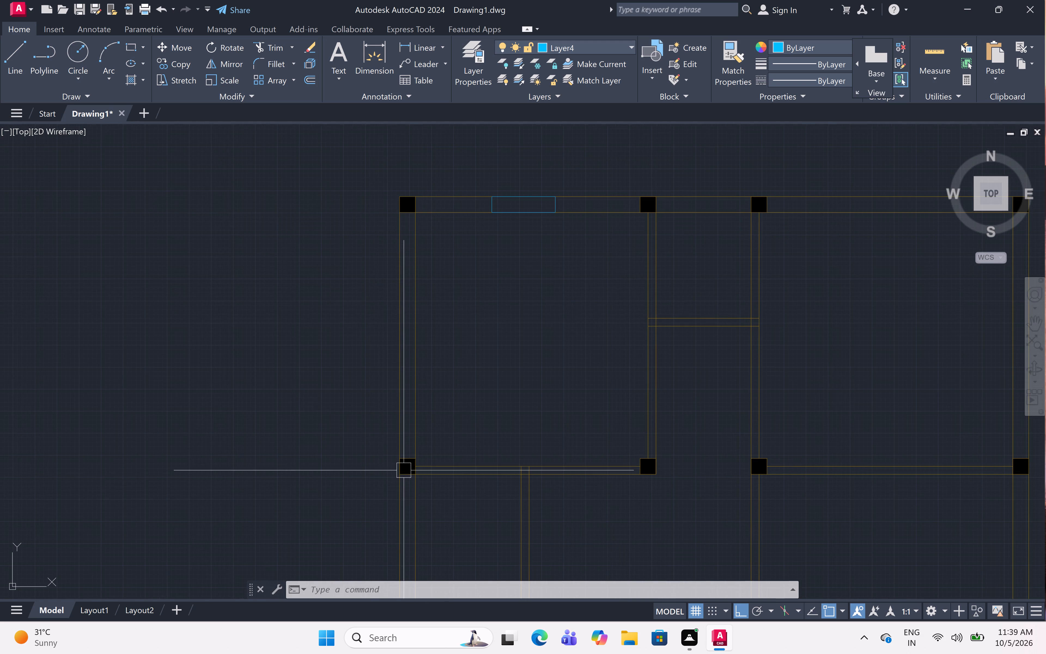
{"action": "key", "text": "l"}
{"action": "key", "text": "space"}
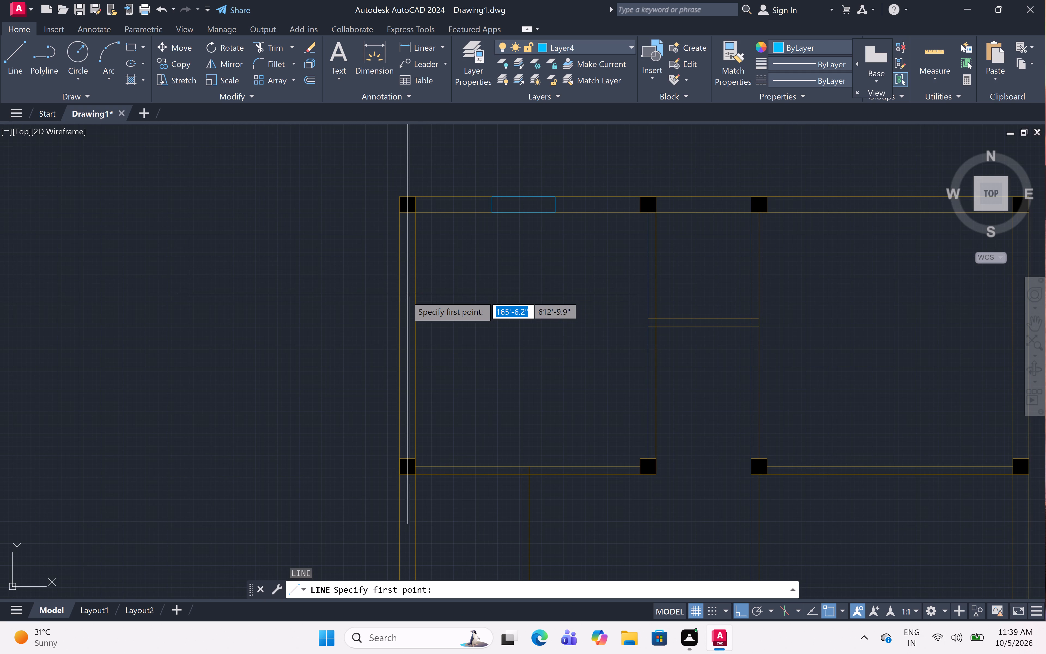
{"action": "left_click", "coordinate": [400, 288]}
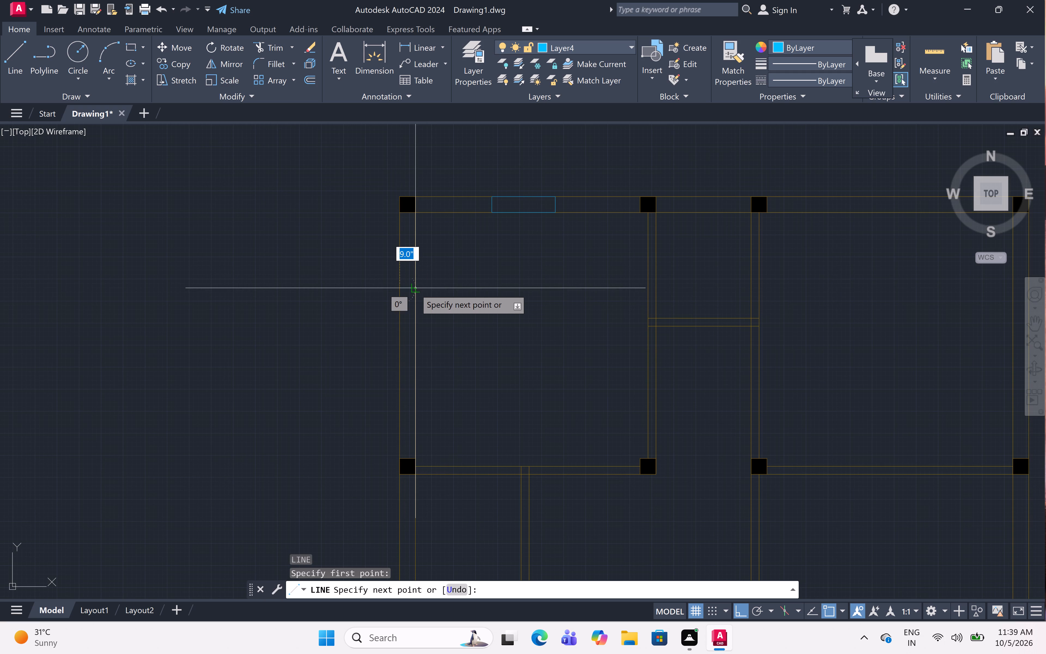
{"action": "left_click", "coordinate": [415, 289]}
{"action": "type", "text": "3'"}
{"action": "key", "text": "space"}
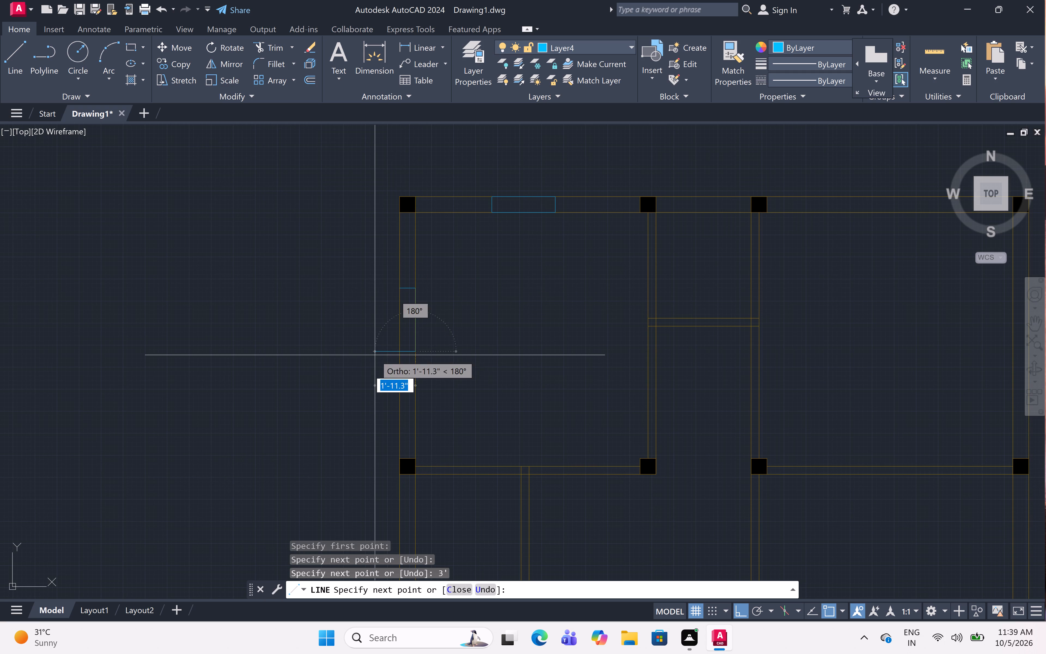
{"action": "left_click", "coordinate": [397, 352]}
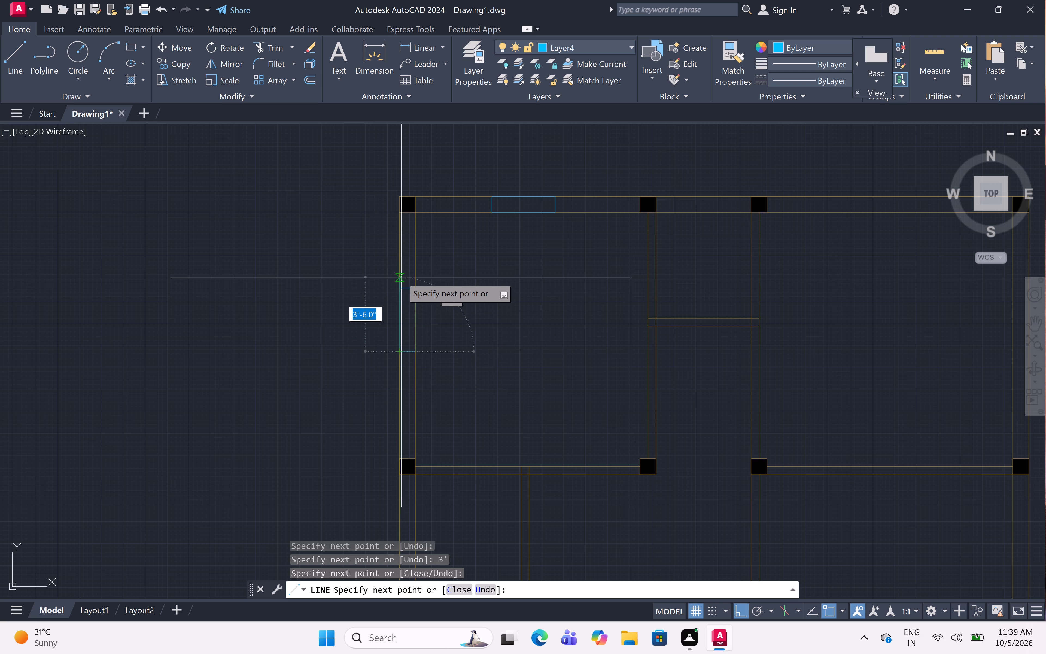
{"action": "left_click", "coordinate": [401, 285]}
{"action": "scroll", "coordinate": [405, 299], "scroll_direction": "up", "scroll_amount": 1}
{"action": "scroll", "coordinate": [405, 299], "scroll_direction": "down", "scroll_amount": 2}
{"action": "scroll", "coordinate": [405, 299], "scroll_direction": "up", "scroll_amount": 1}
{"action": "scroll", "coordinate": [405, 299], "scroll_direction": "down", "scroll_amount": 2}
{"action": "scroll", "coordinate": [405, 299], "scroll_direction": "up", "scroll_amount": 1}
{"action": "scroll", "coordinate": [405, 299], "scroll_direction": "down", "scroll_amount": 1}
{"action": "scroll", "coordinate": [405, 299], "scroll_direction": "up", "scroll_amount": 1}
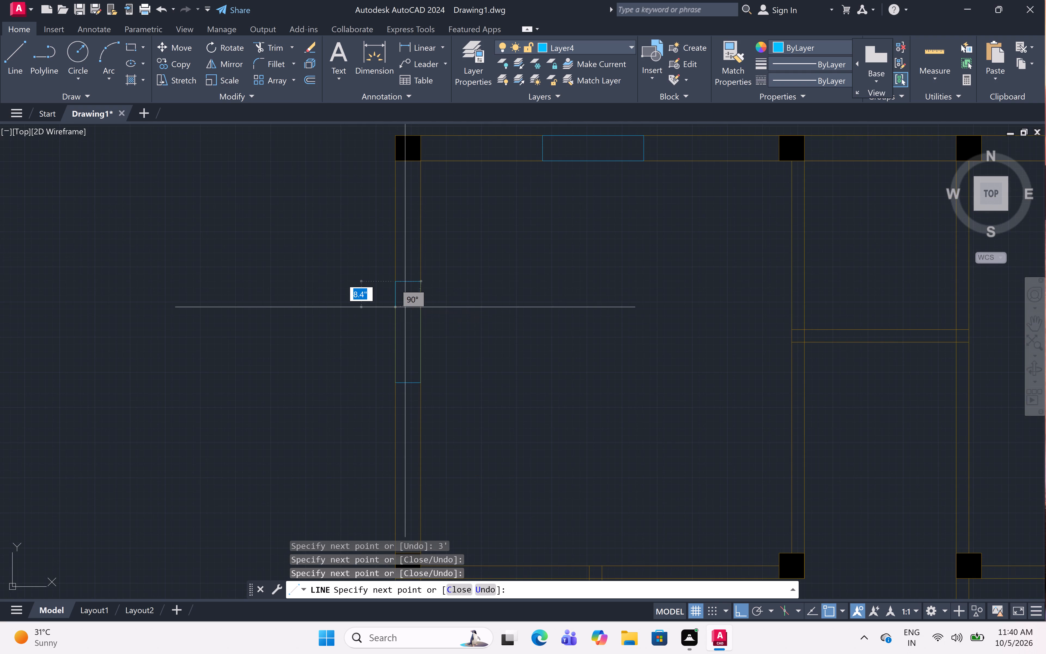
{"action": "key", "text": "Escape"}
Trim away both wall faces between the end lines of the left-wall opening.
{"action": "type", "text": "tr"}
{"action": "key", "text": "space"}
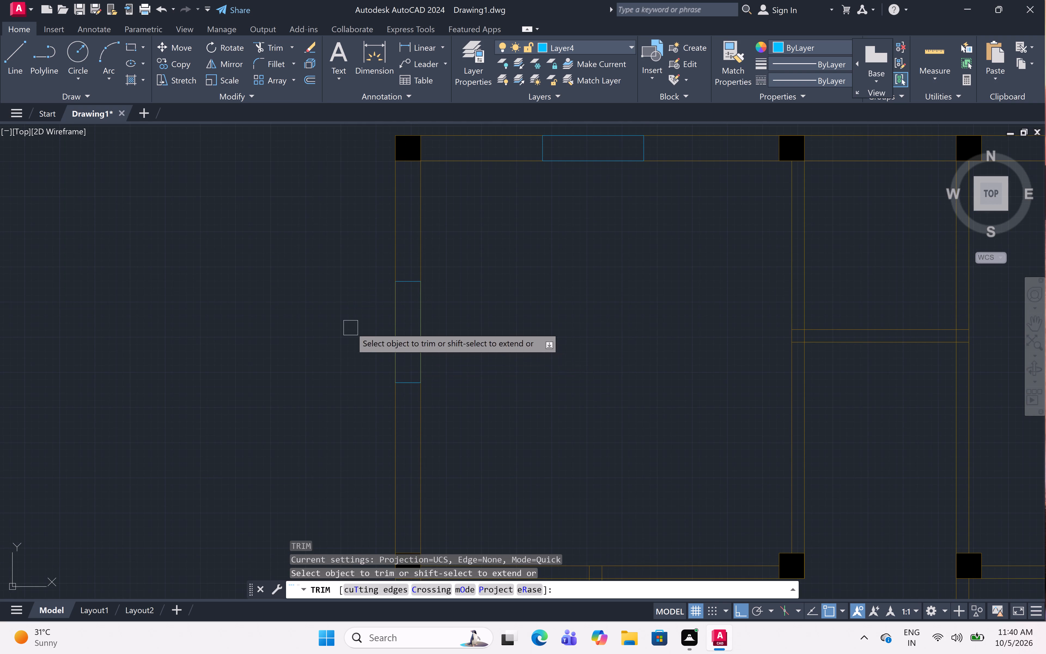
{"action": "left_click", "coordinate": [351, 327]}
{"action": "left_click", "coordinate": [472, 327]}
{"action": "key", "text": "Escape"}
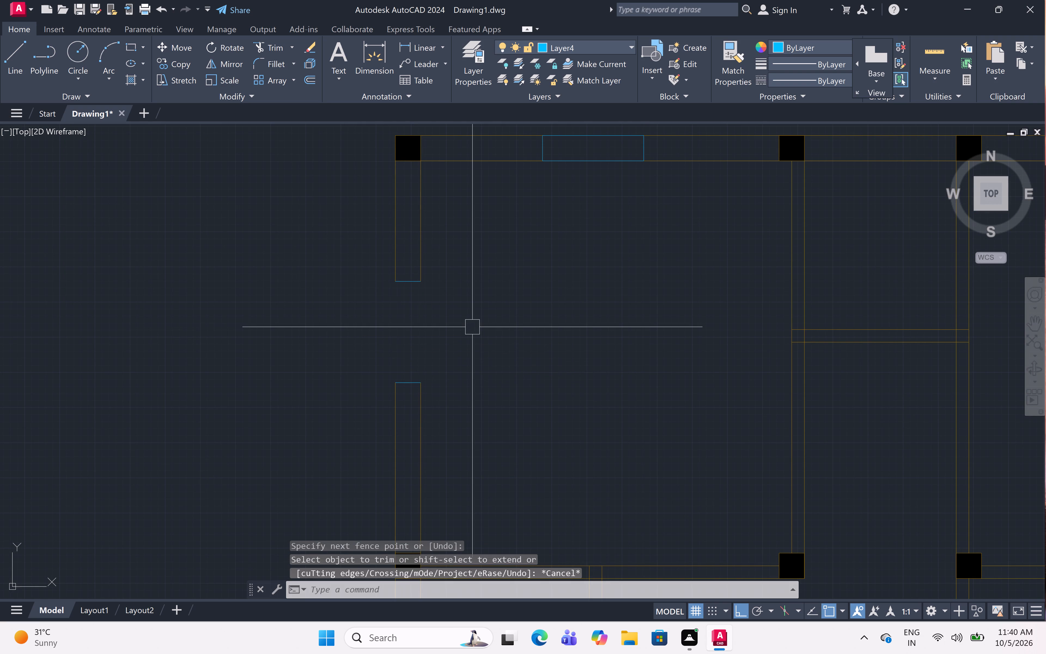
Draw two 3' lines joining the end lines of the left-wall opening along the inner and outer faces.
{"action": "key", "text": "l"}
{"action": "key", "text": "space"}
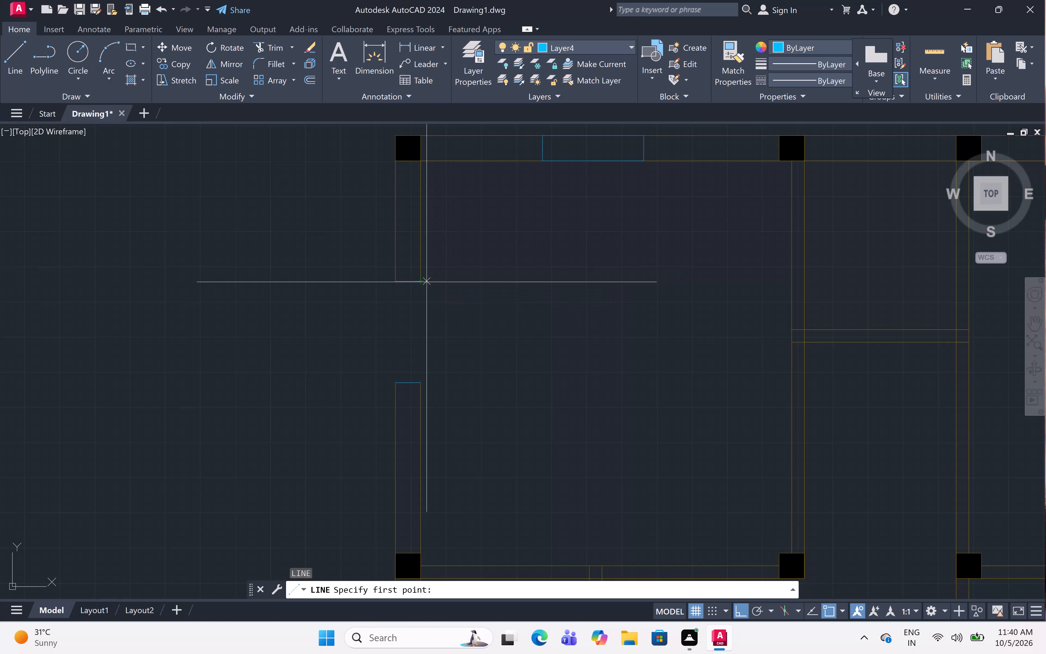
{"action": "left_click", "coordinate": [423, 283]}
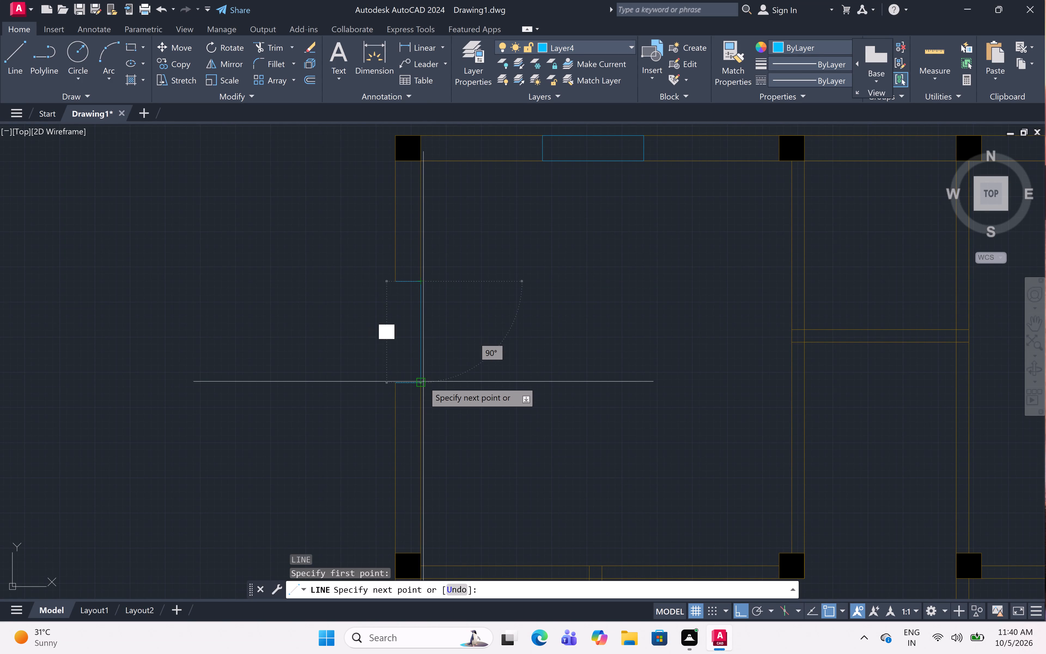
{"action": "left_click", "coordinate": [423, 381]}
{"action": "key", "text": "space"}
{"action": "key", "text": "space"}
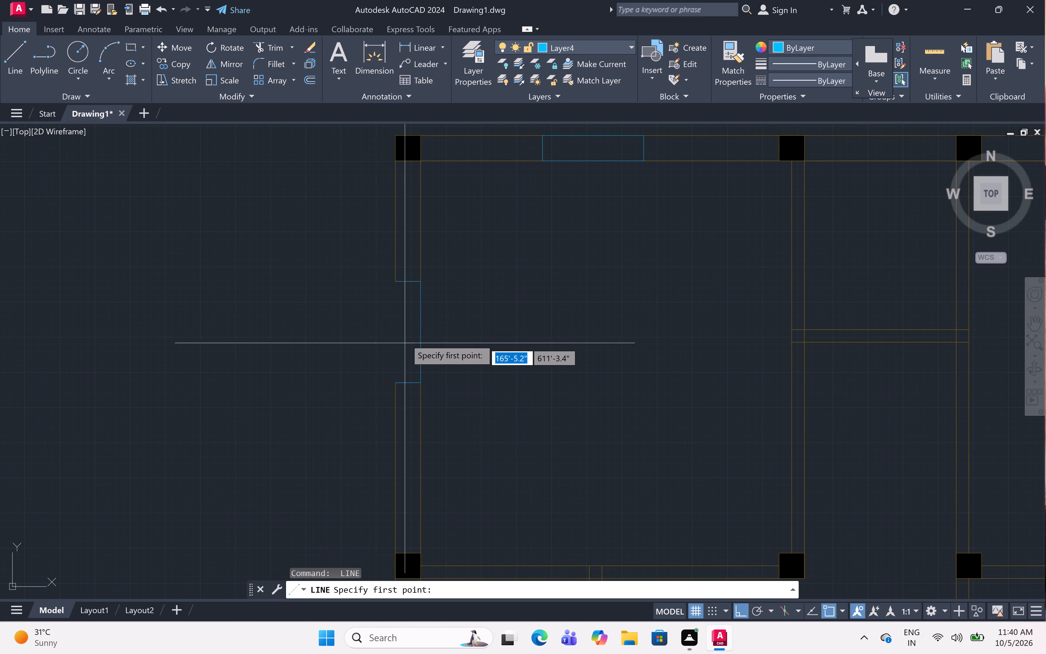
{"action": "left_click", "coordinate": [397, 283]}
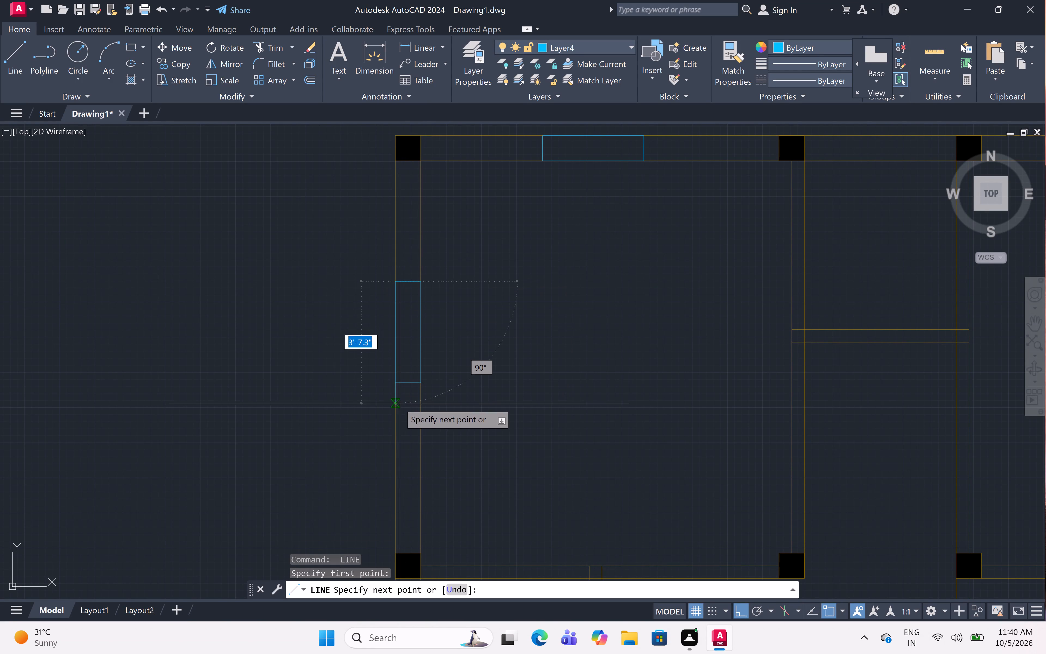
{"action": "left_click", "coordinate": [394, 383]}
{"action": "key", "text": "space"}
Outline a 2' long, 9" wide opening in the left outer wall of the small partitioned room below the upper-left room.
{"action": "scroll", "coordinate": [517, 332], "scroll_direction": "down", "scroll_amount": 3}
{"action": "scroll", "coordinate": [517, 332], "scroll_direction": "up", "scroll_amount": 1}
{"action": "scroll", "coordinate": [517, 332], "scroll_direction": "down", "scroll_amount": 2}
{"action": "scroll", "coordinate": [517, 332], "scroll_direction": "up", "scroll_amount": 1}
{"action": "scroll", "coordinate": [517, 332], "scroll_direction": "down", "scroll_amount": 1}
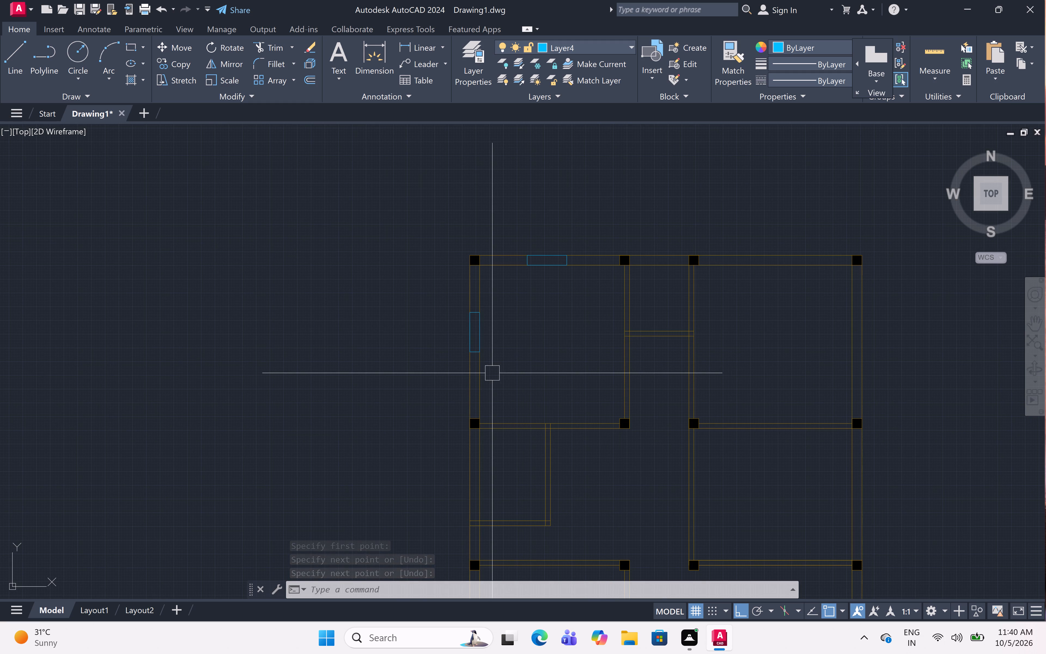
{"action": "scroll", "coordinate": [479, 535], "scroll_direction": "up", "scroll_amount": 2}
{"action": "scroll", "coordinate": [479, 535], "scroll_direction": "down", "scroll_amount": 1}
{"action": "scroll", "coordinate": [479, 535], "scroll_direction": "up", "scroll_amount": 1}
{"action": "scroll", "coordinate": [479, 535], "scroll_direction": "down", "scroll_amount": 2}
{"action": "scroll", "coordinate": [479, 535], "scroll_direction": "up", "scroll_amount": 1}
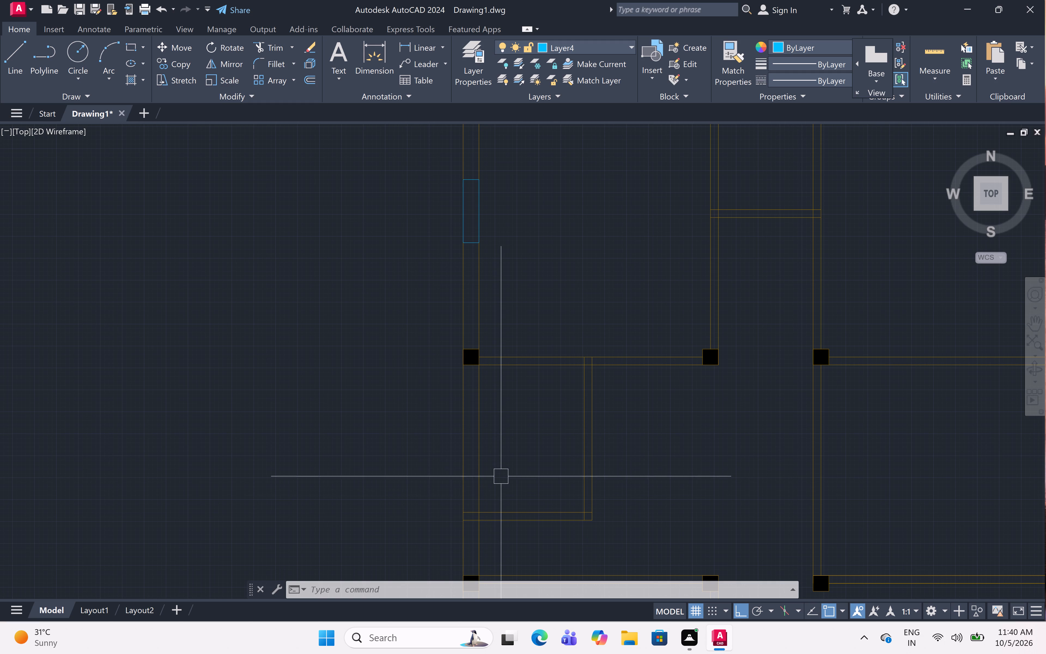
{"action": "type", "text": "l"}
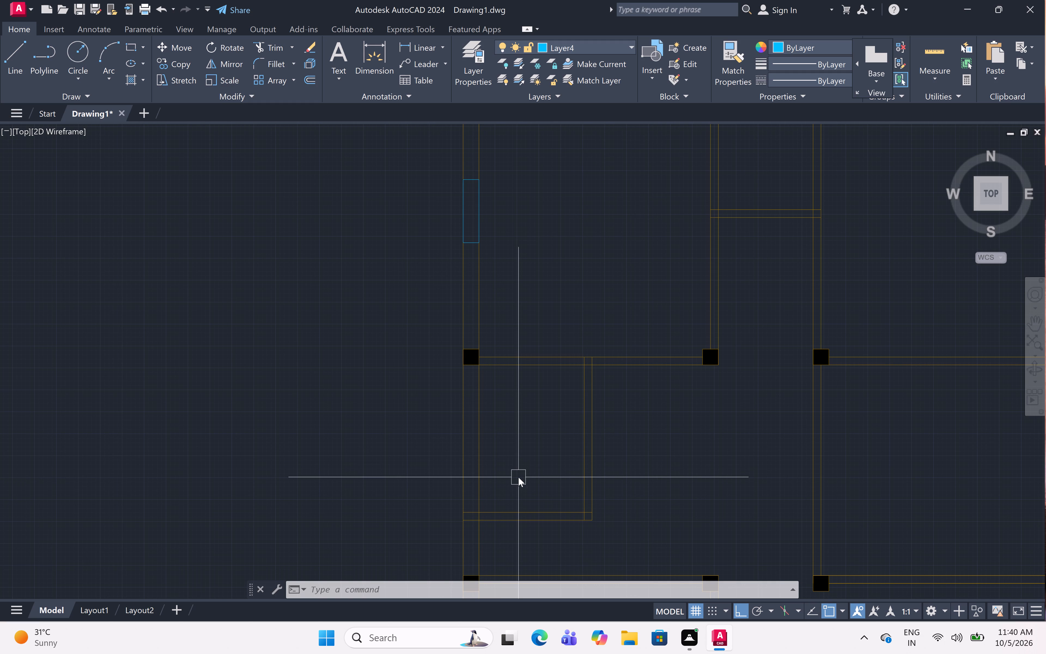
{"action": "key", "text": "space"}
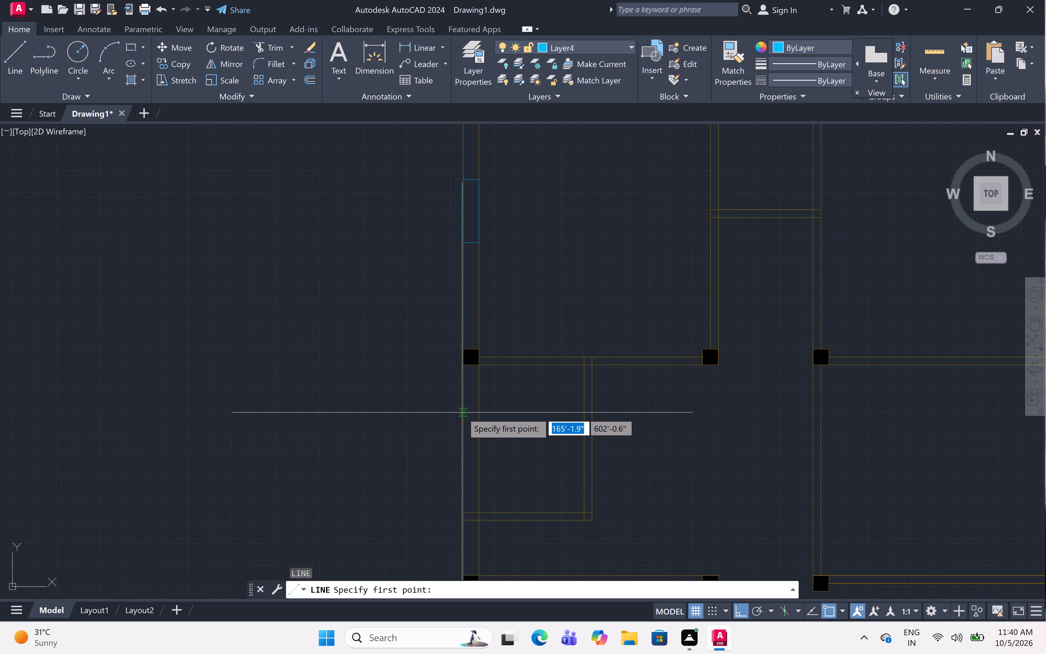
{"action": "left_click", "coordinate": [462, 413]}
{"action": "left_click", "coordinate": [475, 415]}
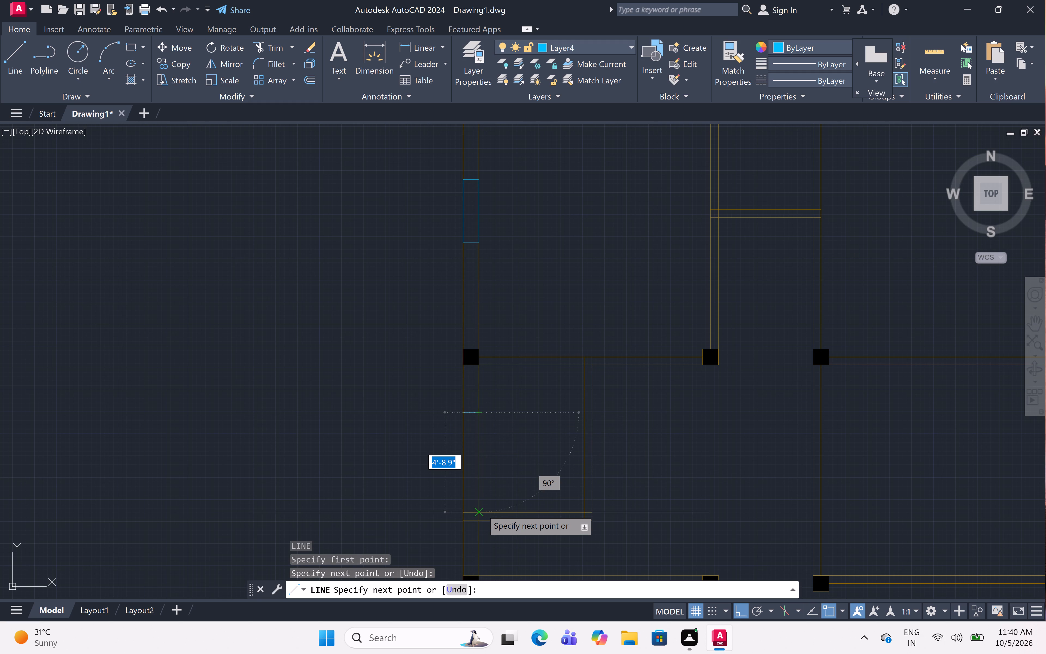
{"action": "type", "text": "2'"}
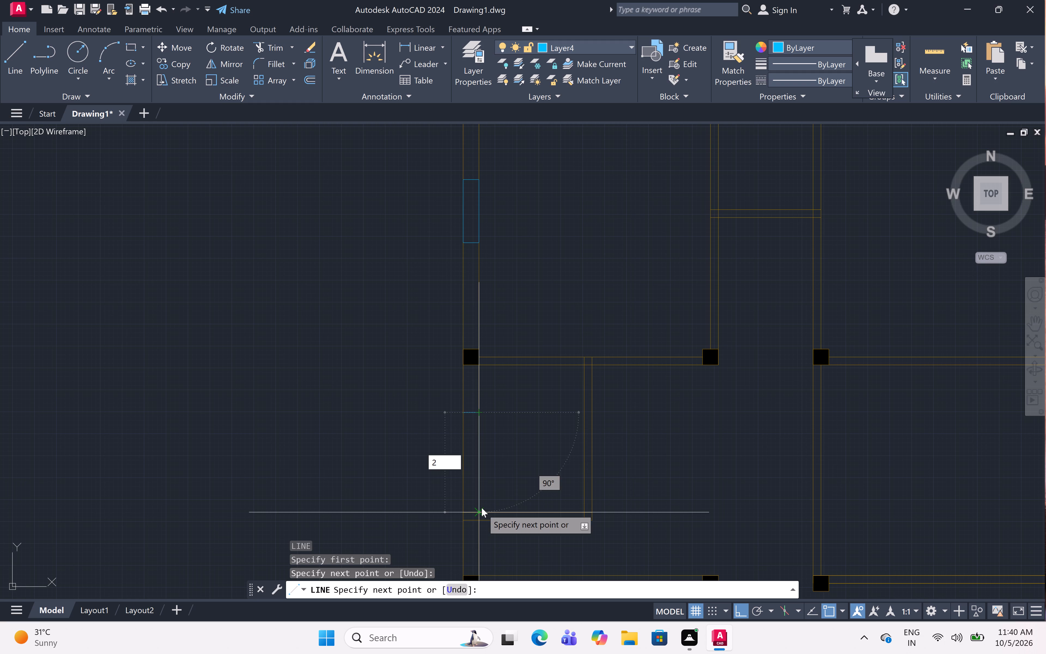
{"action": "key", "text": "space"}
{"action": "left_click_drag", "start_coordinate": [459, 452], "coordinate": [459, 449]}
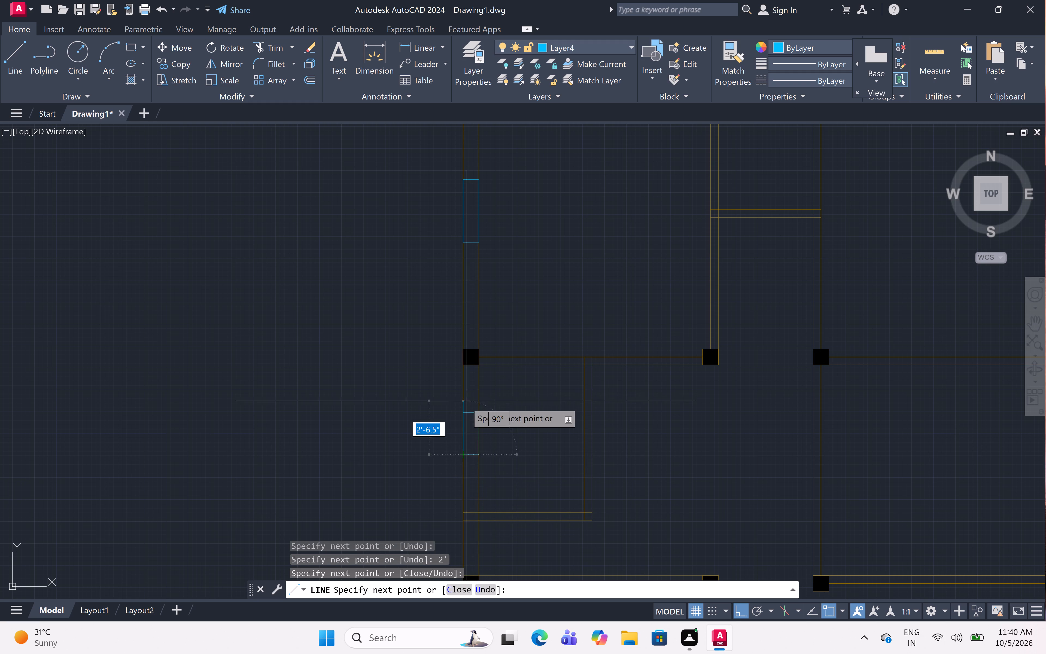
{"action": "left_click", "coordinate": [462, 413]}
{"action": "key", "text": "space"}
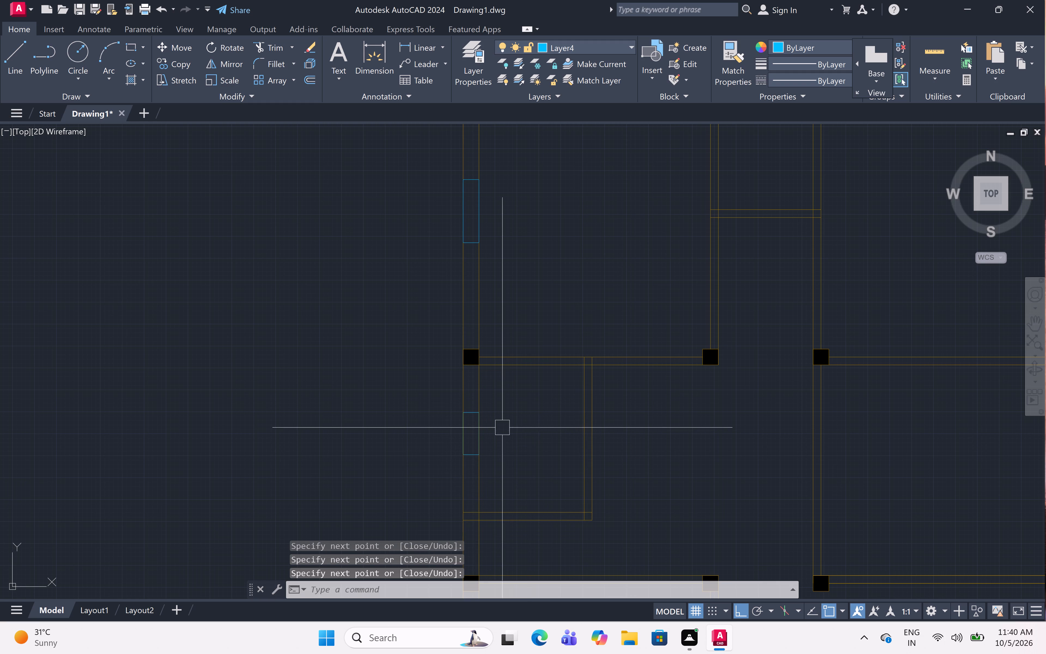
Trim away both wall faces between the end lines of the small room's left-wall opening.
{"action": "type", "text": "tr"}
{"action": "key", "text": "space"}
{"action": "left_click", "coordinate": [503, 435]}
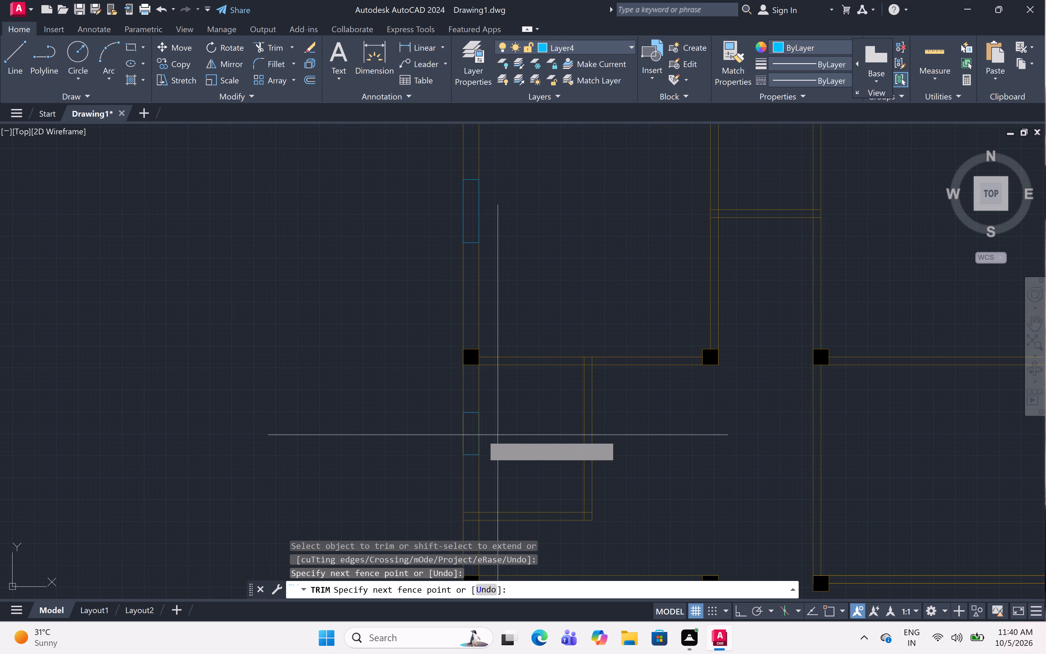
{"action": "left_click", "coordinate": [457, 432]}
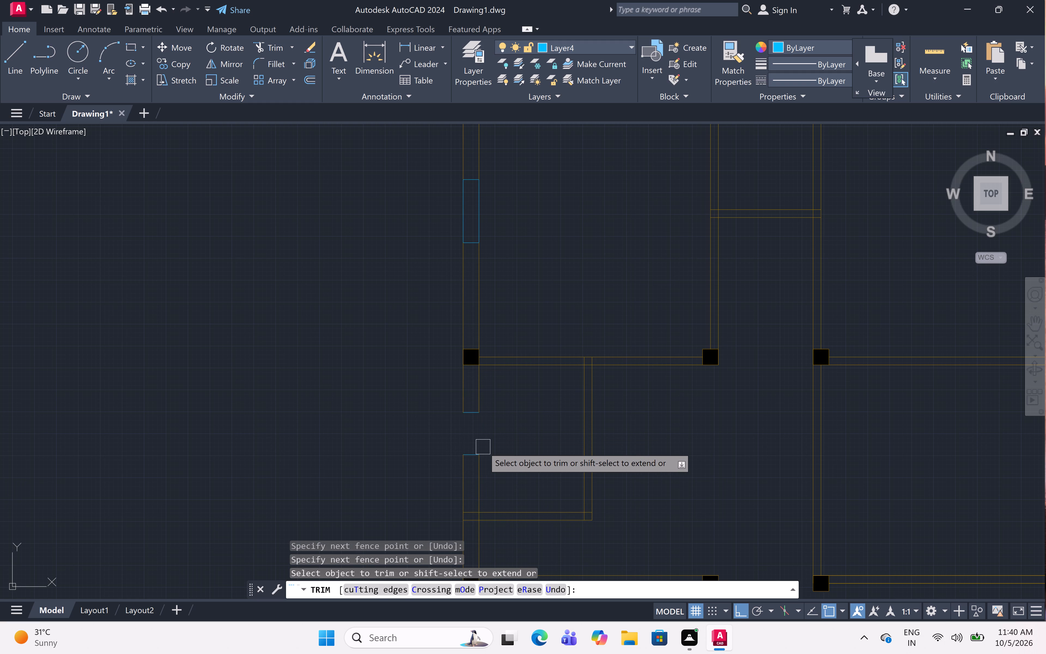
{"action": "key", "text": "Escape"}
Draw two 2' lines joining the end lines of the small room's opening along the inner and outer faces.
{"action": "type", "text": "l"}
{"action": "key", "text": "space"}
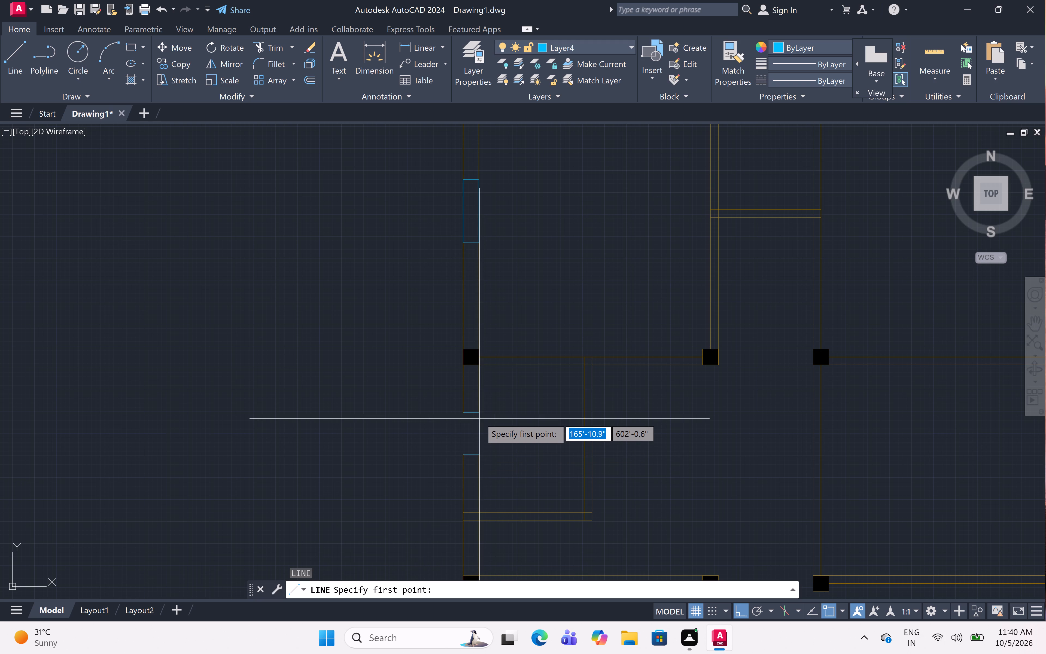
{"action": "left_click", "coordinate": [479, 414]}
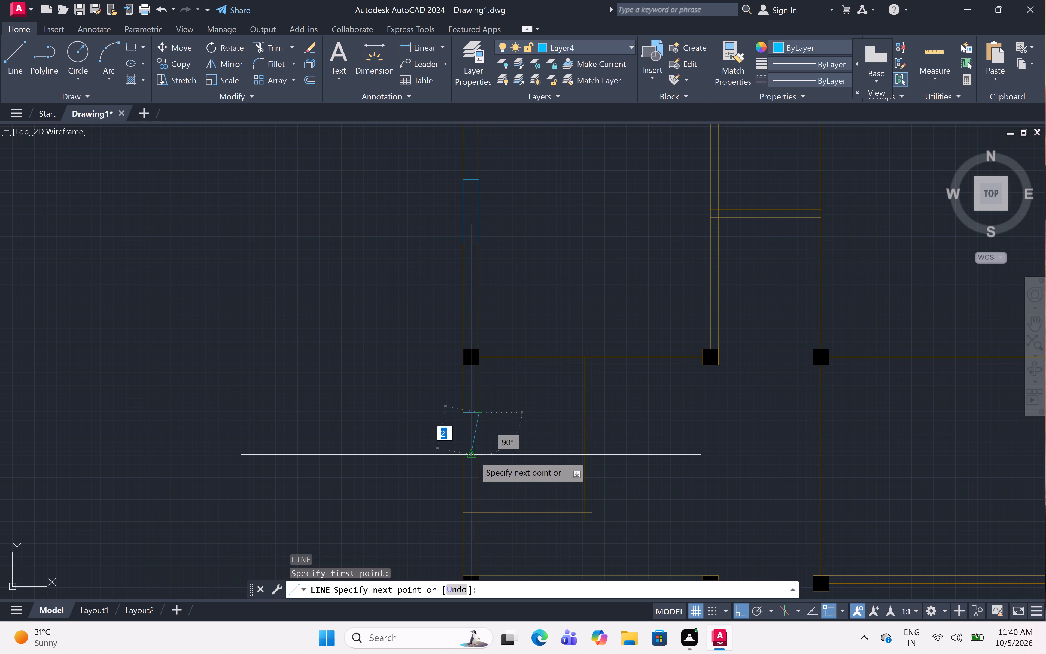
{"action": "left_click", "coordinate": [479, 456]}
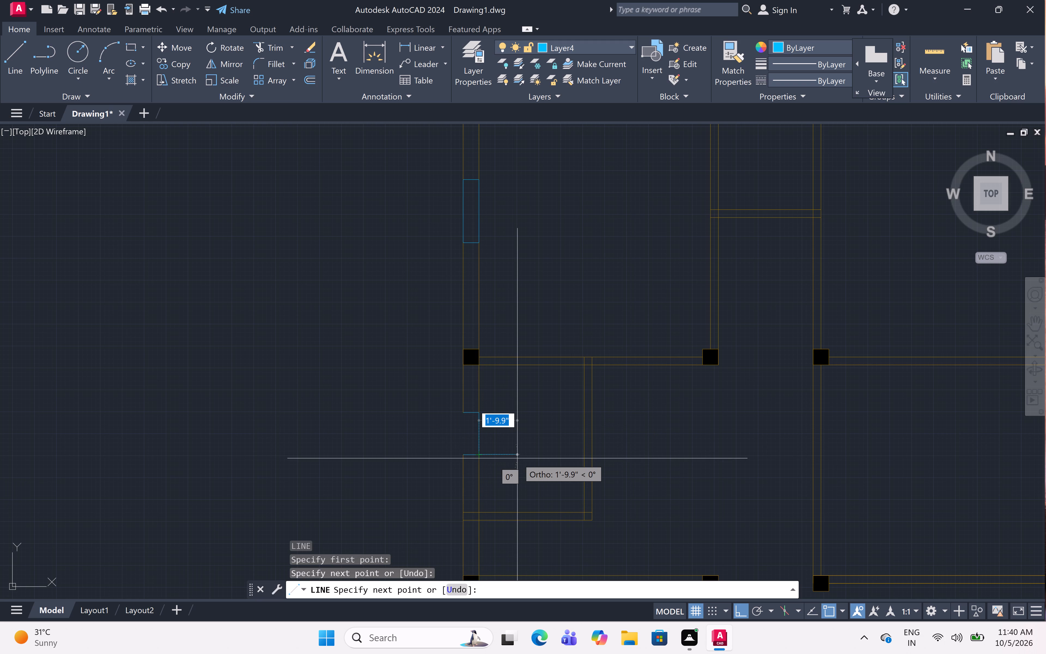
{"action": "key", "text": "space"}
{"action": "key", "text": "space"}
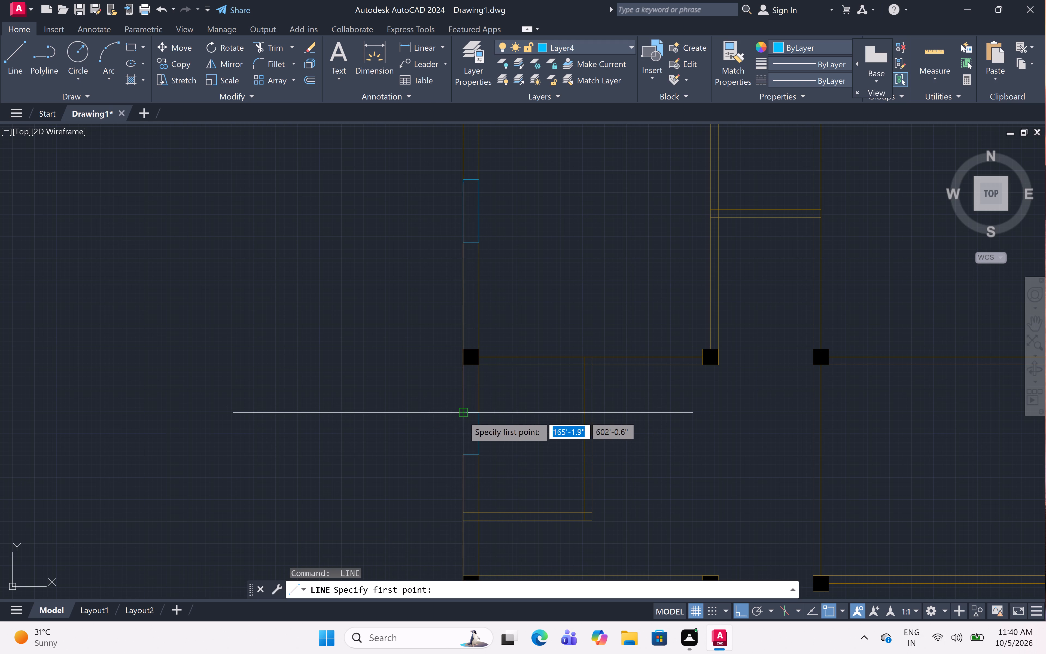
{"action": "left_click", "coordinate": [463, 416]}
{"action": "left_click", "coordinate": [466, 459]}
{"action": "key", "text": "space"}
Examine the rest of the floor plan down to the bottom outer wall.
{"action": "scroll", "coordinate": [491, 436], "scroll_direction": "down", "scroll_amount": 3}
{"action": "scroll", "coordinate": [491, 436], "scroll_direction": "up", "scroll_amount": 1}
{"action": "scroll", "coordinate": [491, 436], "scroll_direction": "down", "scroll_amount": 1}
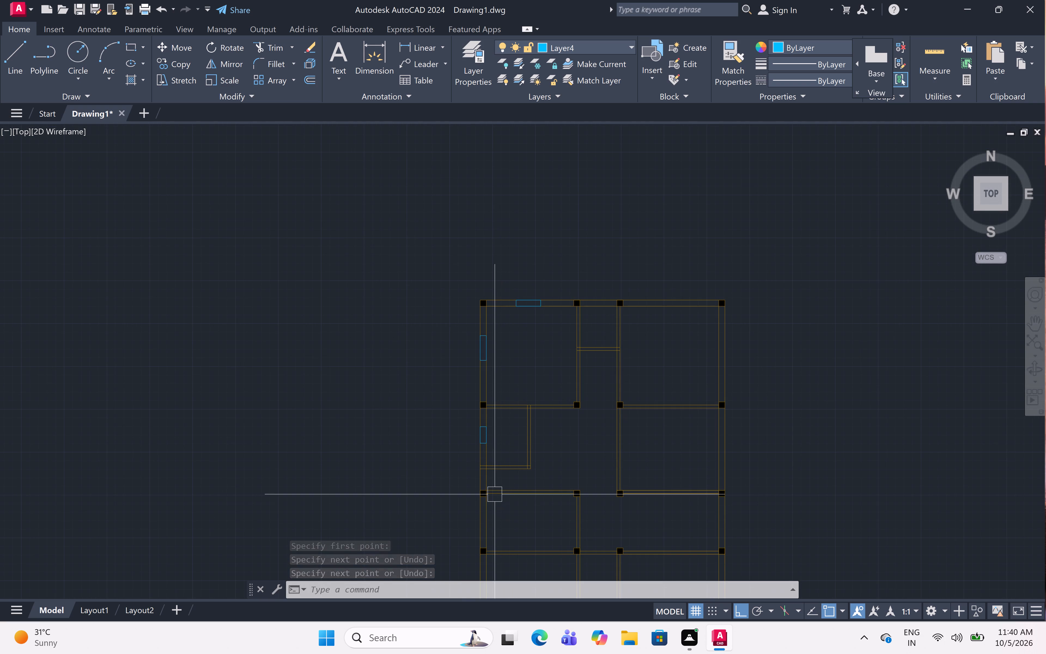
{"action": "scroll", "coordinate": [497, 490], "scroll_direction": "down", "scroll_amount": 5}
{"action": "scroll", "coordinate": [497, 490], "scroll_direction": "up", "scroll_amount": 1}
{"action": "scroll", "coordinate": [497, 490], "scroll_direction": "down", "scroll_amount": 2}
{"action": "scroll", "coordinate": [497, 490], "scroll_direction": "up", "scroll_amount": 1}
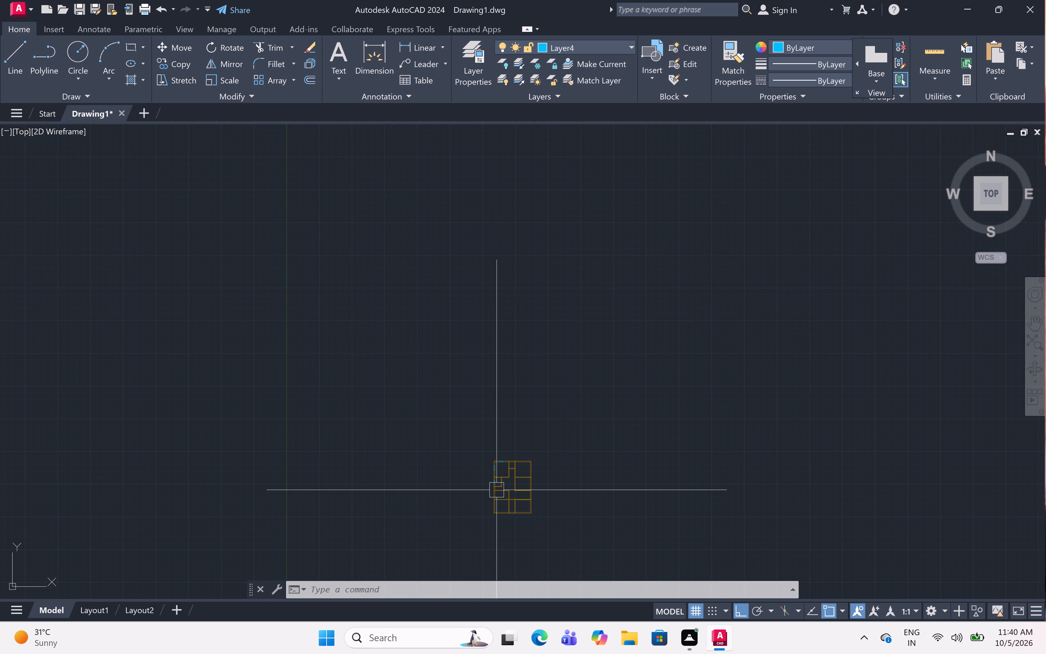
{"action": "scroll", "coordinate": [497, 490], "scroll_direction": "down", "scroll_amount": 1}
{"action": "scroll", "coordinate": [497, 490], "scroll_direction": "up", "scroll_amount": 1}
{"action": "scroll", "coordinate": [497, 490], "scroll_direction": "down", "scroll_amount": 3}
{"action": "scroll", "coordinate": [497, 490], "scroll_direction": "up", "scroll_amount": 4}
{"action": "scroll", "coordinate": [497, 490], "scroll_direction": "down", "scroll_amount": 2}
{"action": "scroll", "coordinate": [497, 490], "scroll_direction": "up", "scroll_amount": 4}
{"action": "scroll", "coordinate": [497, 490], "scroll_direction": "down", "scroll_amount": 2}
{"action": "scroll", "coordinate": [497, 490], "scroll_direction": "up", "scroll_amount": 1}
{"action": "scroll", "coordinate": [497, 490], "scroll_direction": "down", "scroll_amount": 4}
{"action": "scroll", "coordinate": [497, 490], "scroll_direction": "up", "scroll_amount": 1}
{"action": "scroll", "coordinate": [497, 490], "scroll_direction": "down", "scroll_amount": 2}
{"action": "scroll", "coordinate": [497, 490], "scroll_direction": "up", "scroll_amount": 3}
{"action": "scroll", "coordinate": [497, 490], "scroll_direction": "down", "scroll_amount": 1}
{"action": "scroll", "coordinate": [497, 490], "scroll_direction": "up", "scroll_amount": 1}
{"action": "scroll", "coordinate": [497, 490], "scroll_direction": "down", "scroll_amount": 4}
{"action": "scroll", "coordinate": [497, 490], "scroll_direction": "up", "scroll_amount": 2}
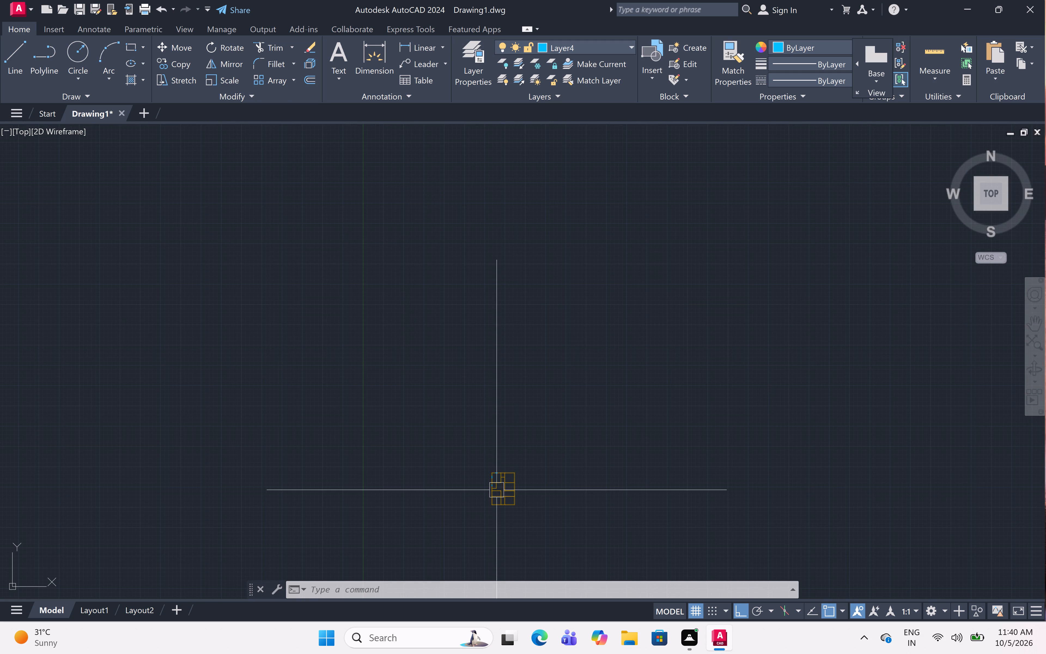
{"action": "scroll", "coordinate": [498, 507], "scroll_direction": "up", "scroll_amount": 1}
{"action": "scroll", "coordinate": [498, 507], "scroll_direction": "down", "scroll_amount": 2}
{"action": "scroll", "coordinate": [498, 507], "scroll_direction": "up", "scroll_amount": 7}
{"action": "scroll", "coordinate": [498, 506], "scroll_direction": "down", "scroll_amount": 1}
{"action": "scroll", "coordinate": [498, 506], "scroll_direction": "up", "scroll_amount": 6}
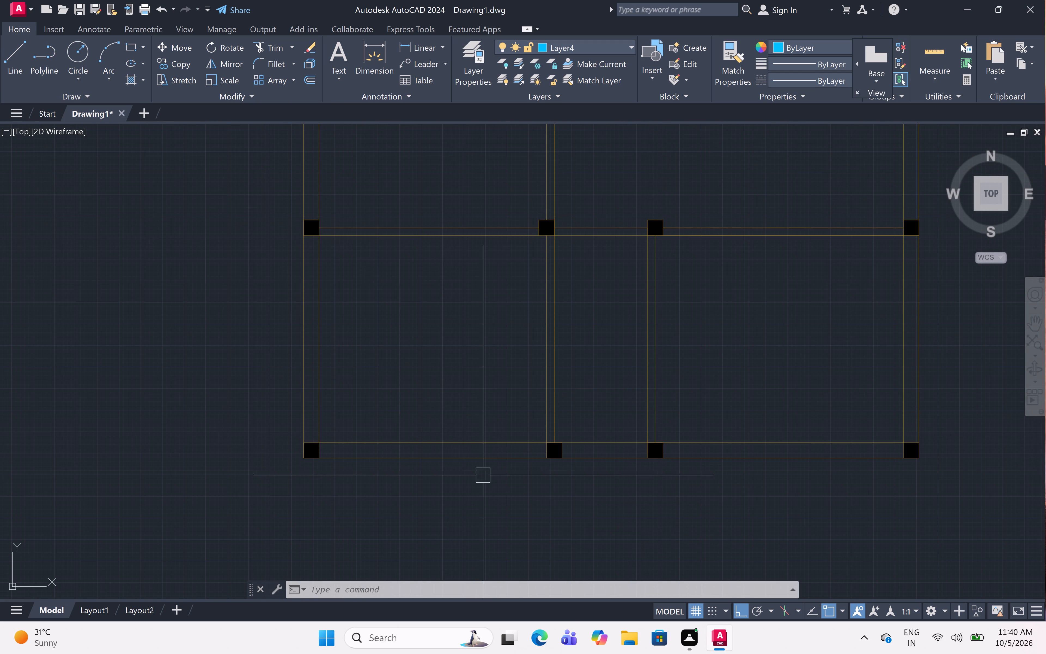
{"action": "scroll", "coordinate": [464, 453], "scroll_direction": "down", "scroll_amount": 4}
{"action": "scroll", "coordinate": [464, 453], "scroll_direction": "up", "scroll_amount": 1}
{"action": "scroll", "coordinate": [464, 453], "scroll_direction": "down", "scroll_amount": 1}
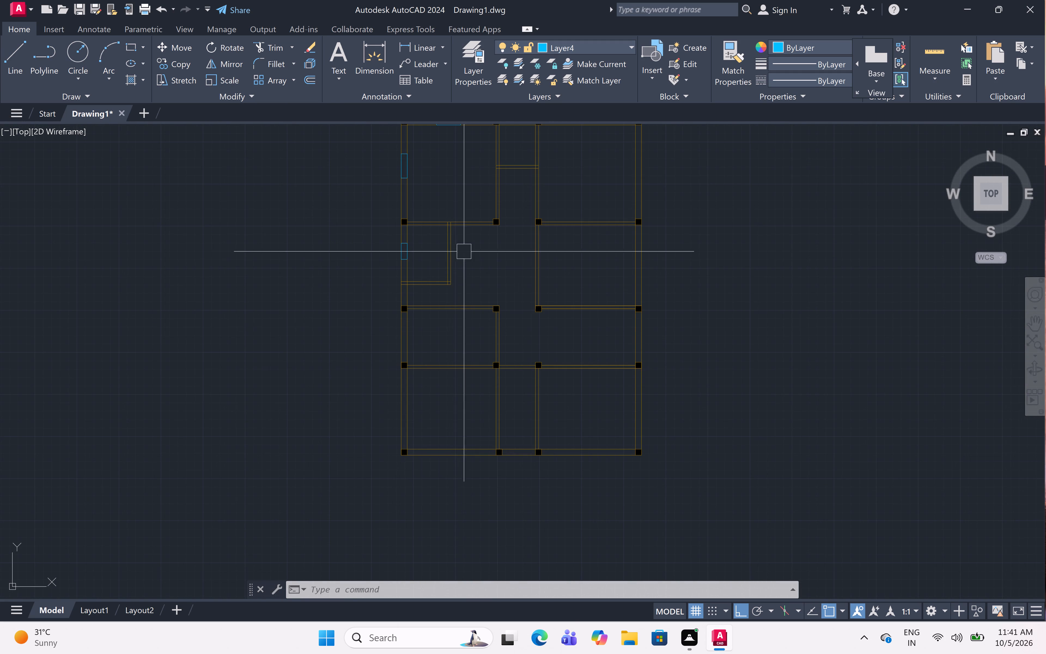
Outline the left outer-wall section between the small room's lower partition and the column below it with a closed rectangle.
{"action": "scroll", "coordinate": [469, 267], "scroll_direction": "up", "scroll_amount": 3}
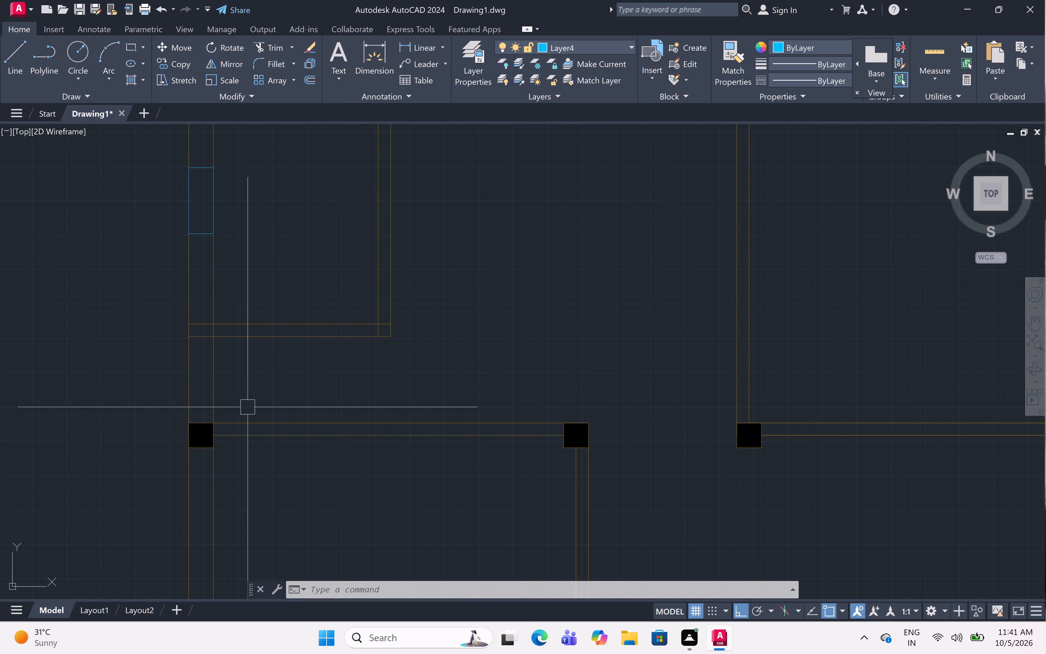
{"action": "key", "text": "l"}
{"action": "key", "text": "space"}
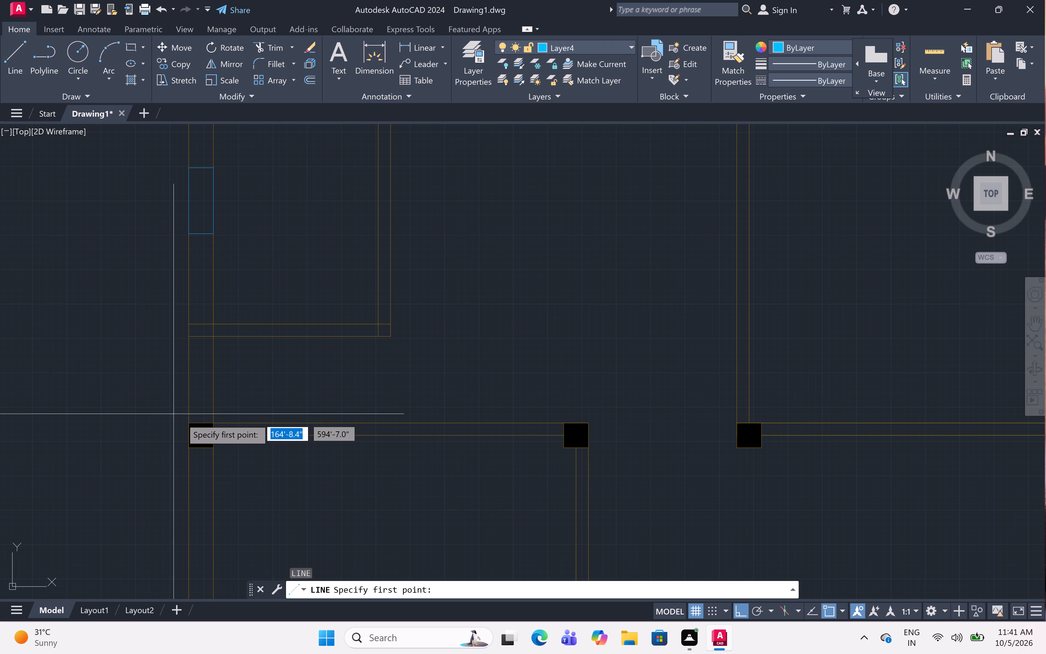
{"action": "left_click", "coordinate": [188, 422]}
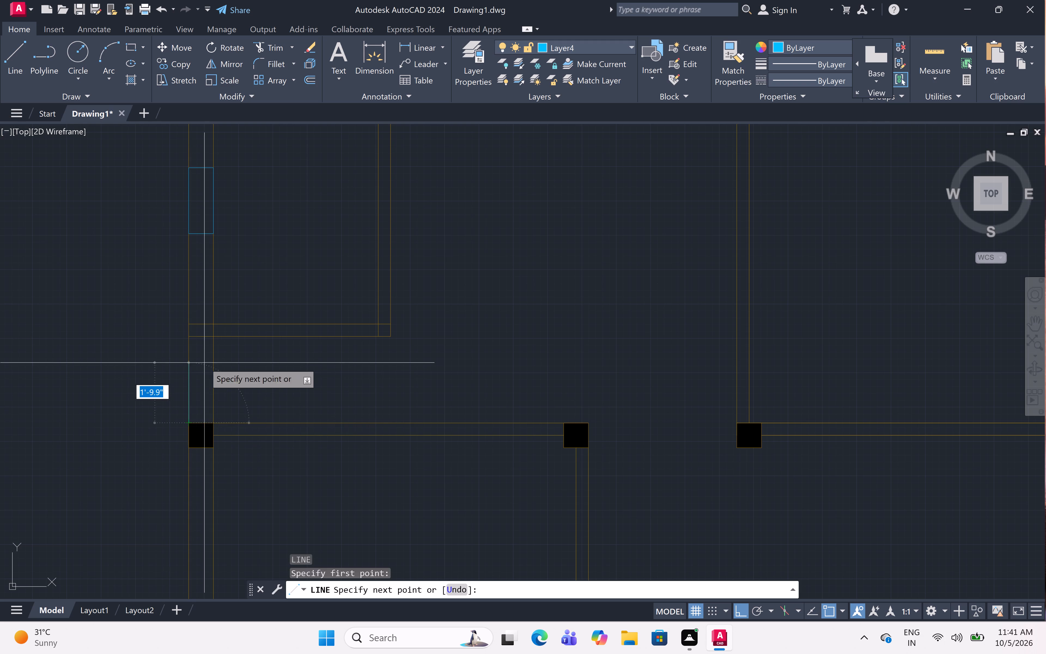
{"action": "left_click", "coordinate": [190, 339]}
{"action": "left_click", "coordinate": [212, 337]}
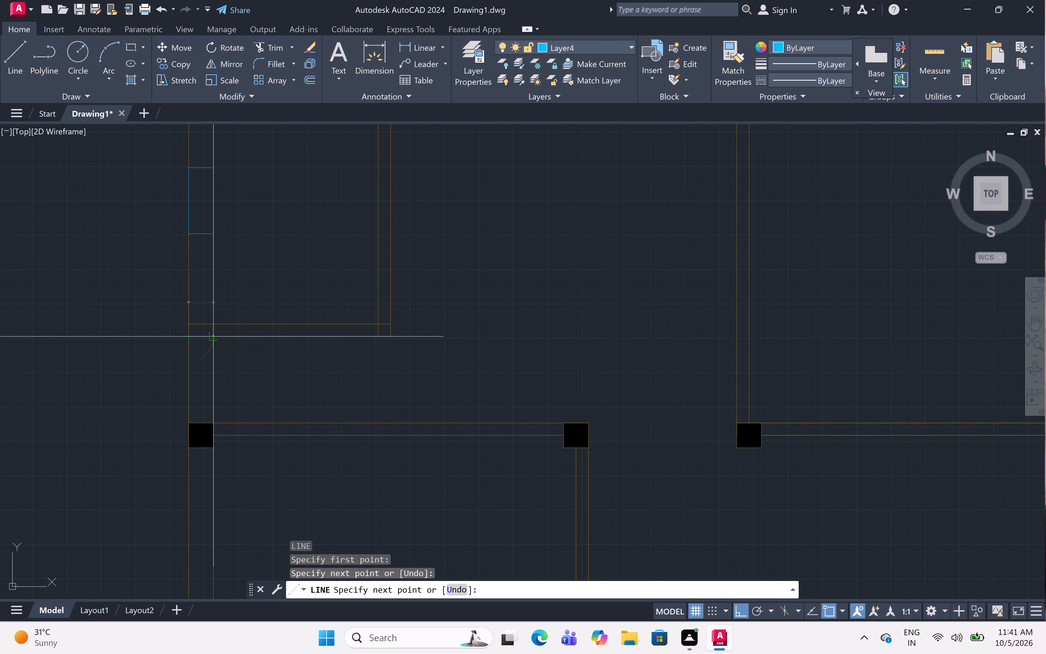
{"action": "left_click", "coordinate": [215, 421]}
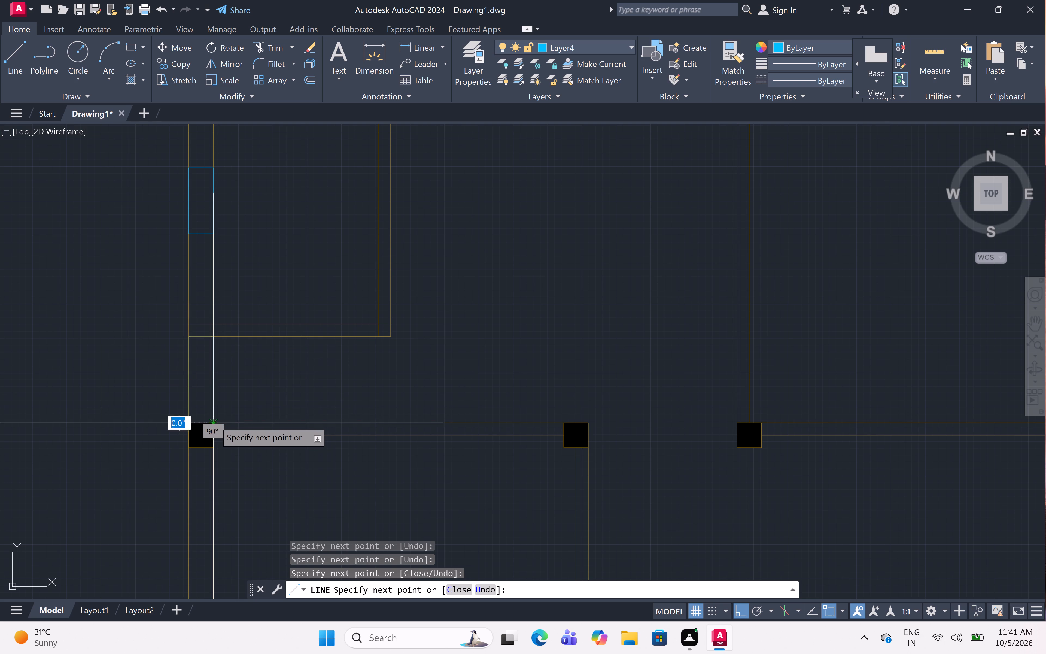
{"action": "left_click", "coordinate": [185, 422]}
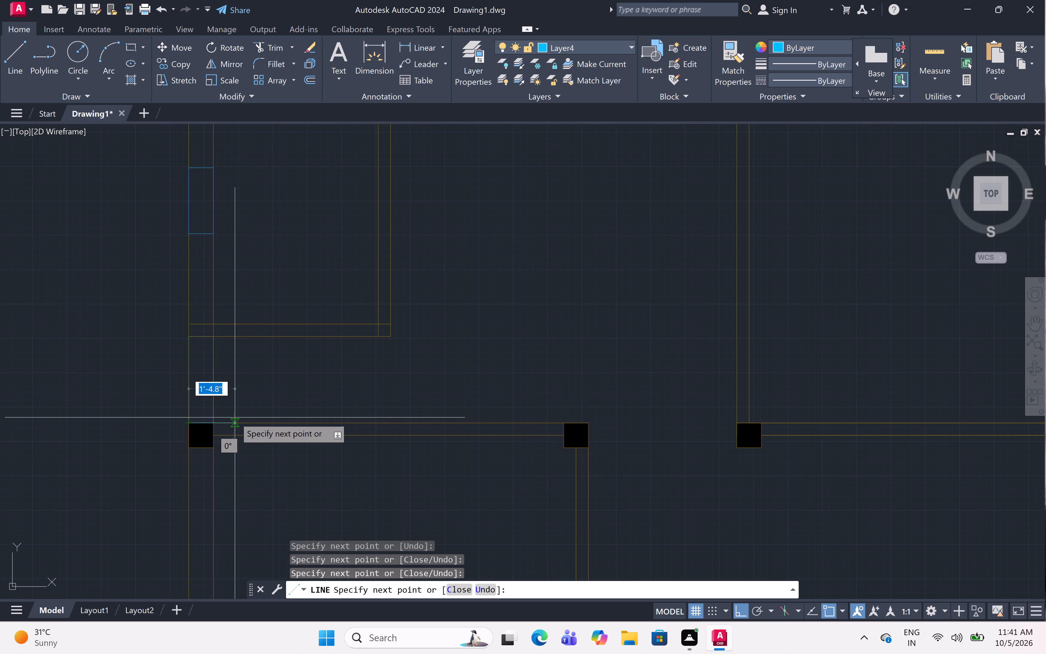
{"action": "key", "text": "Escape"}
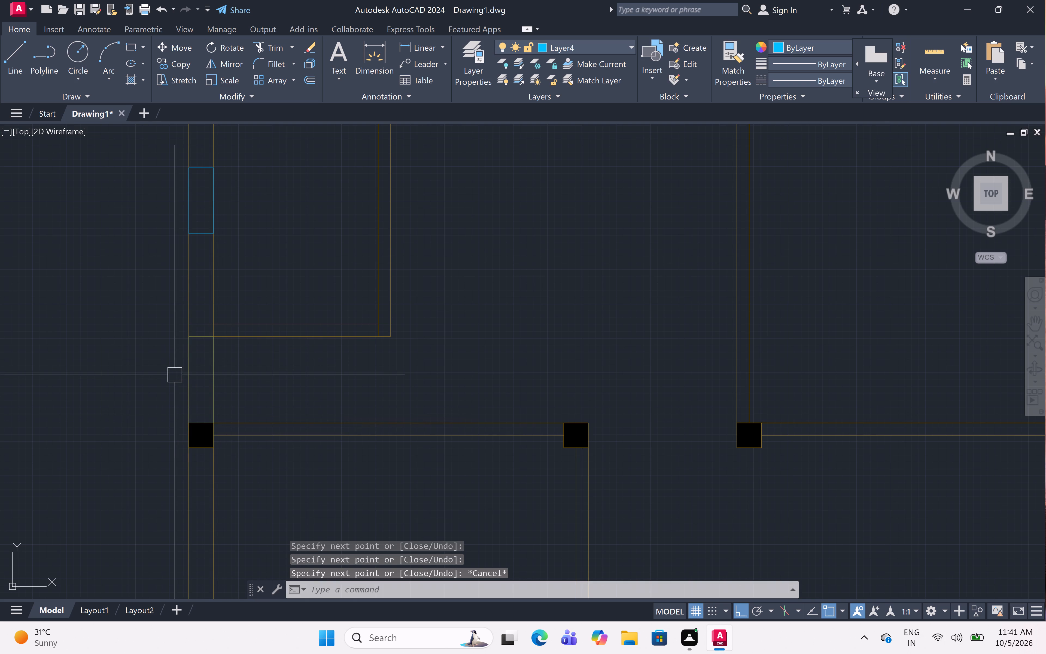
Trim away both outer-wall faces and the end lines between the small room's lower partition and the column below.
{"action": "key", "text": "t"}
{"action": "type", "text": "r"}
{"action": "key", "text": "space"}
{"action": "left_click", "coordinate": [178, 374]}
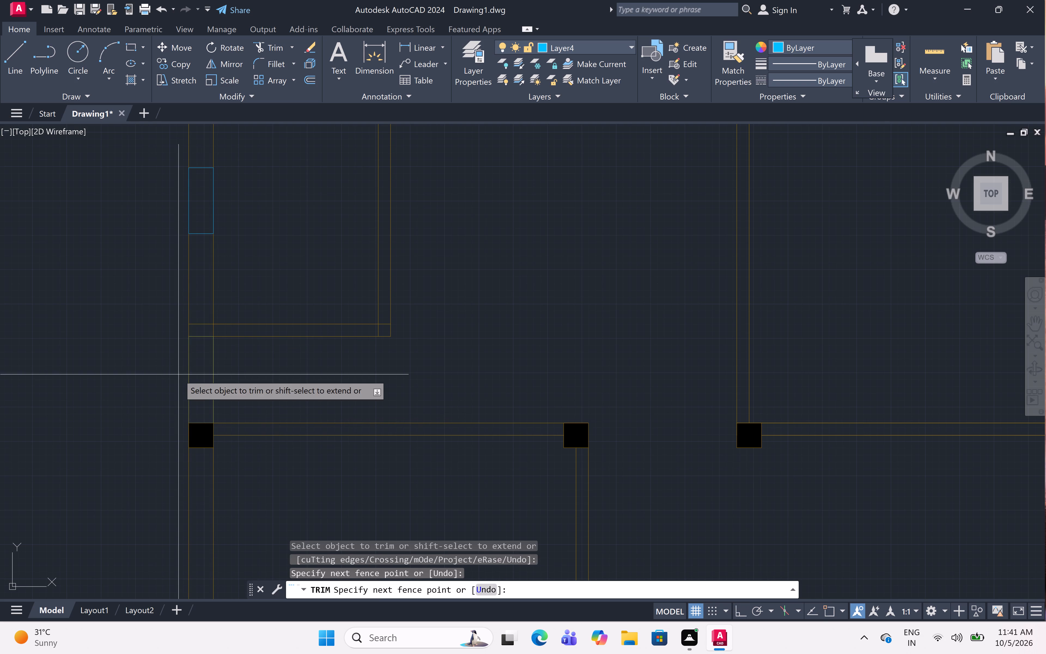
{"action": "left_click", "coordinate": [228, 380]}
{"action": "left_click", "coordinate": [203, 338]}
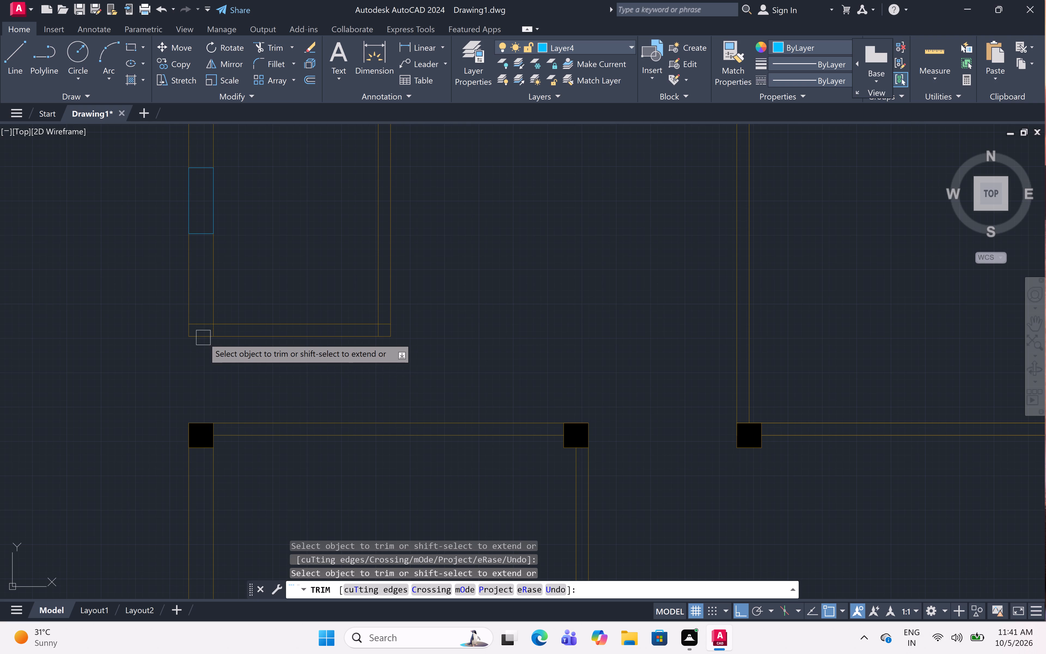
{"action": "left_click", "coordinate": [202, 340]}
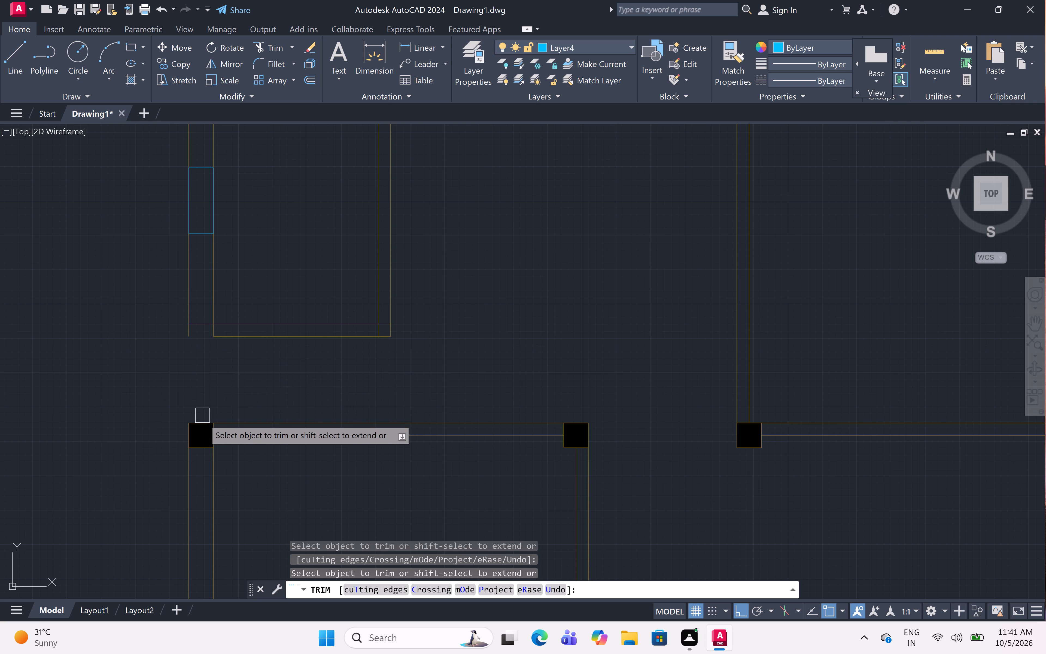
{"action": "left_click", "coordinate": [203, 416]}
{"action": "left_click", "coordinate": [203, 418]}
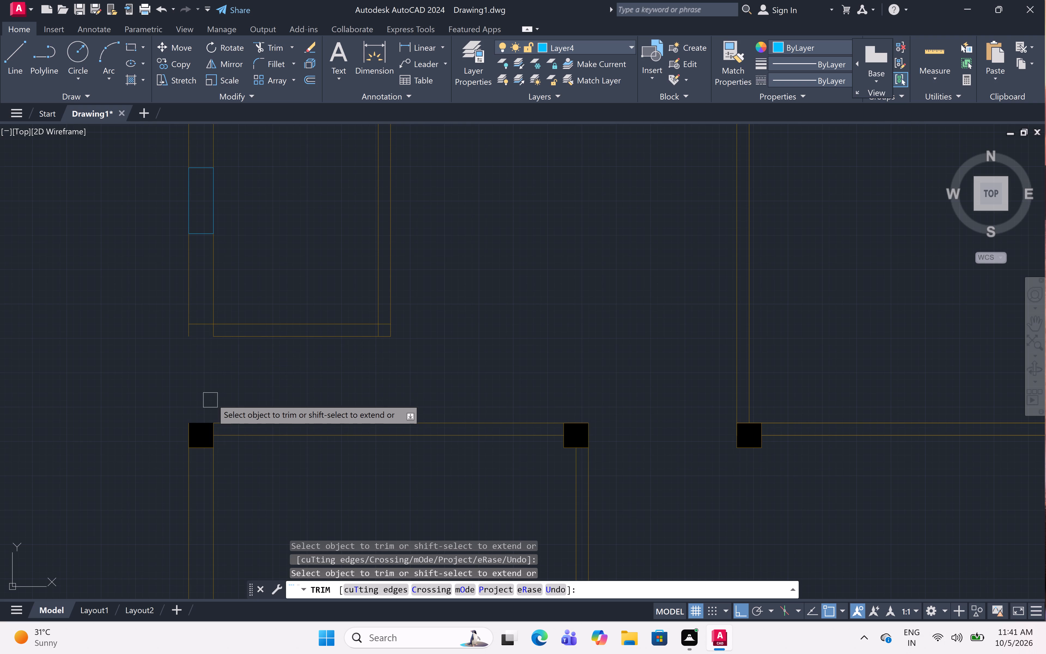
{"action": "key", "text": "Escape"}
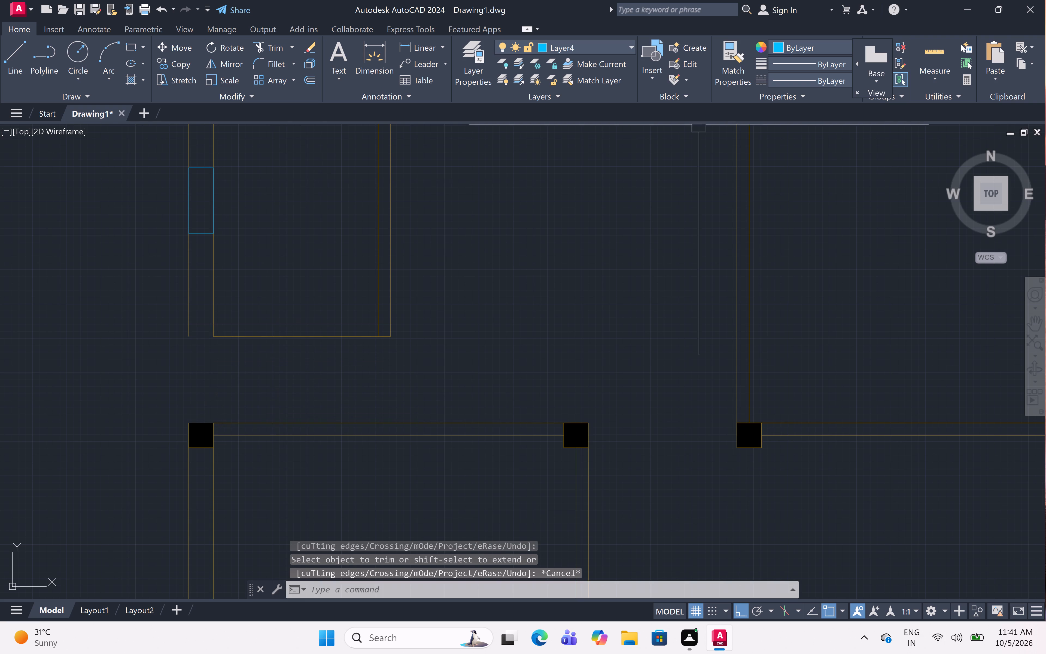
Draw a closed line outline across the left outer-wall gap between the small room's lower partition and the column below.
{"action": "key", "text": "l"}
{"action": "key", "text": "space"}
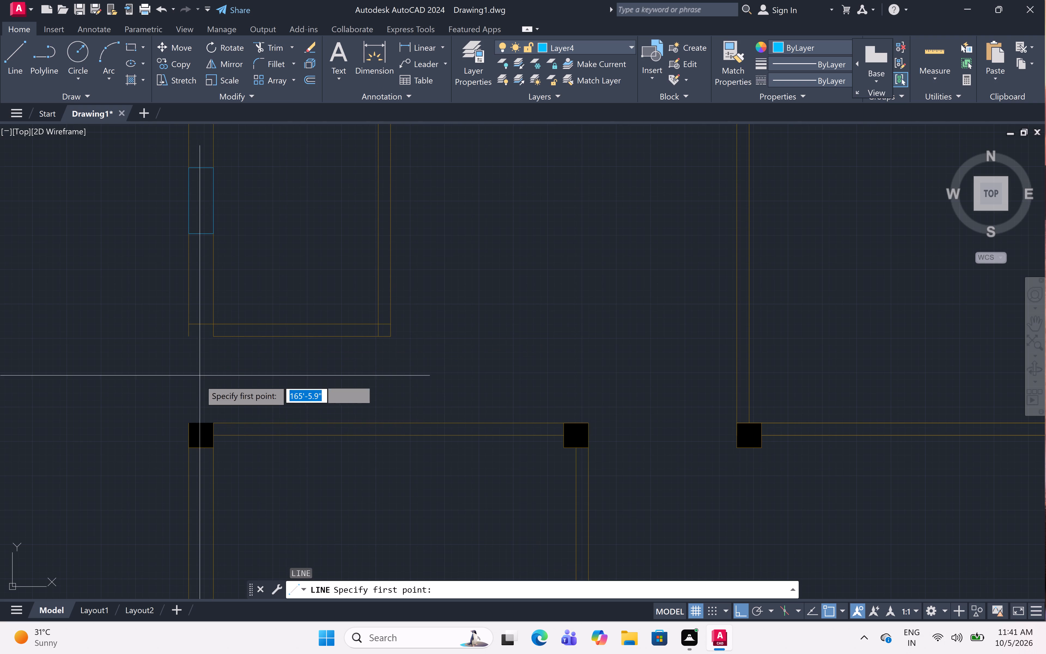
{"action": "left_click", "coordinate": [186, 414]}
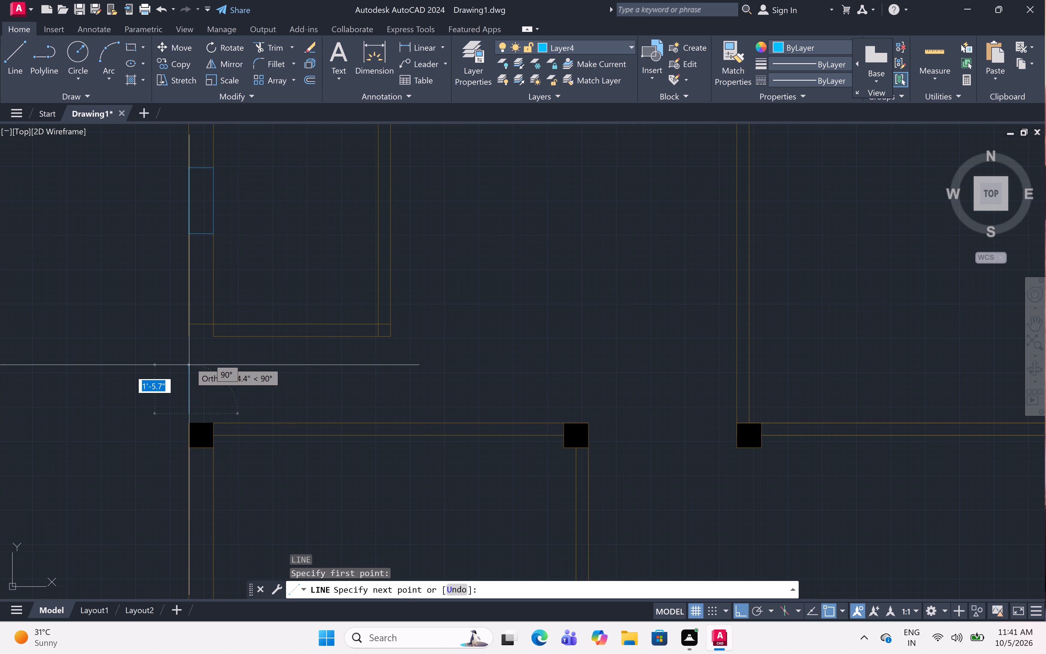
{"action": "left_click", "coordinate": [188, 338]}
{"action": "left_click", "coordinate": [209, 339]}
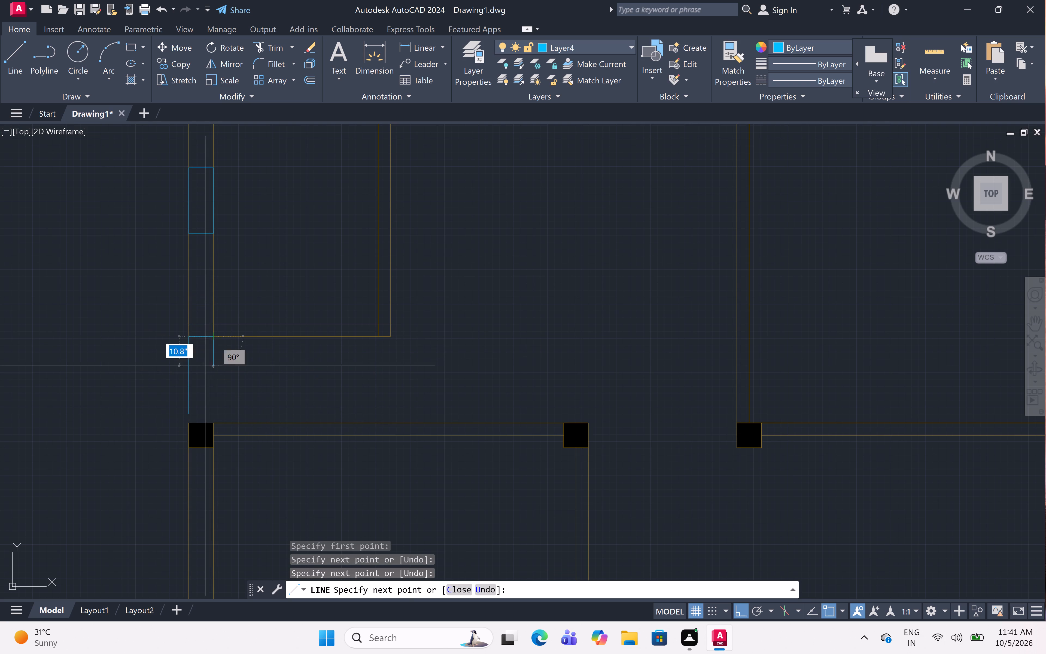
{"action": "left_click", "coordinate": [213, 427]}
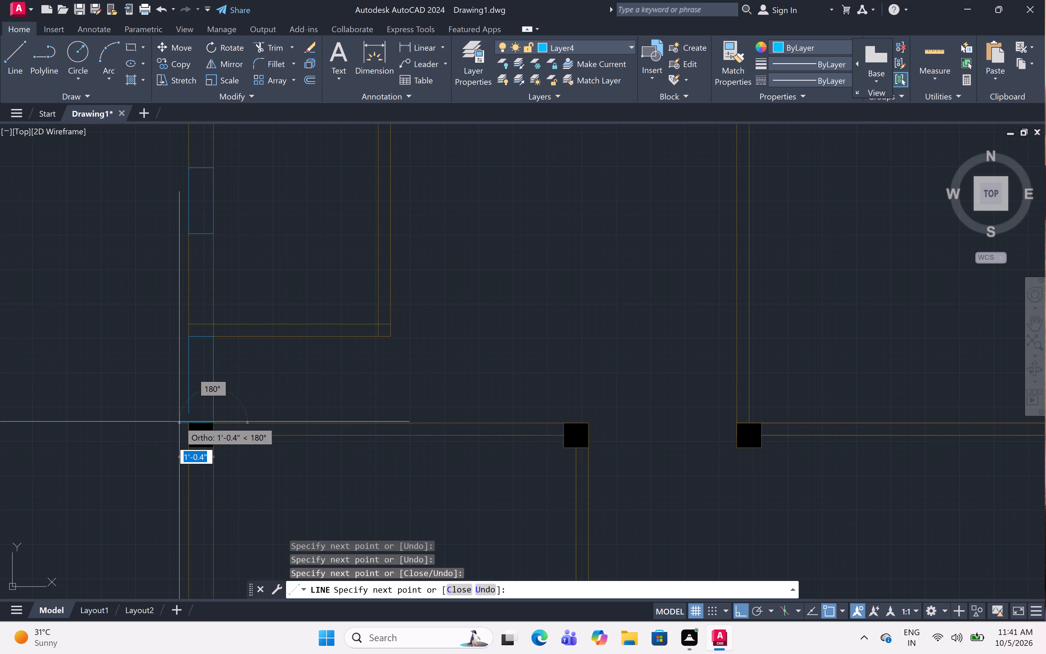
{"action": "left_click_drag", "start_coordinate": [191, 426], "coordinate": [191, 423]}
{"action": "left_click", "coordinate": [191, 411]}
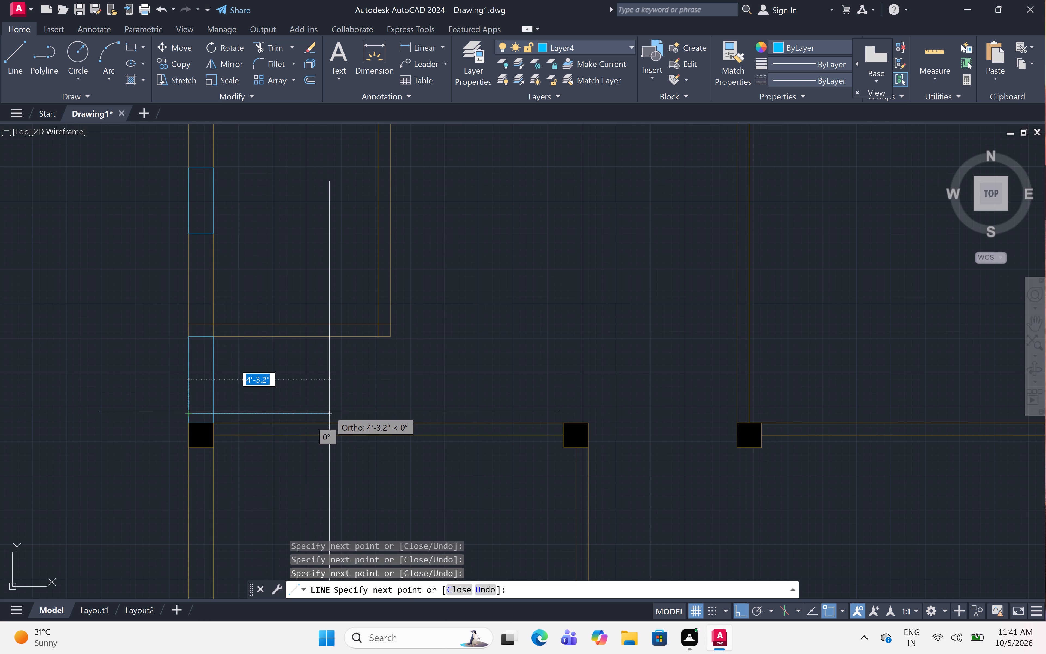
{"action": "key", "text": "Escape"}
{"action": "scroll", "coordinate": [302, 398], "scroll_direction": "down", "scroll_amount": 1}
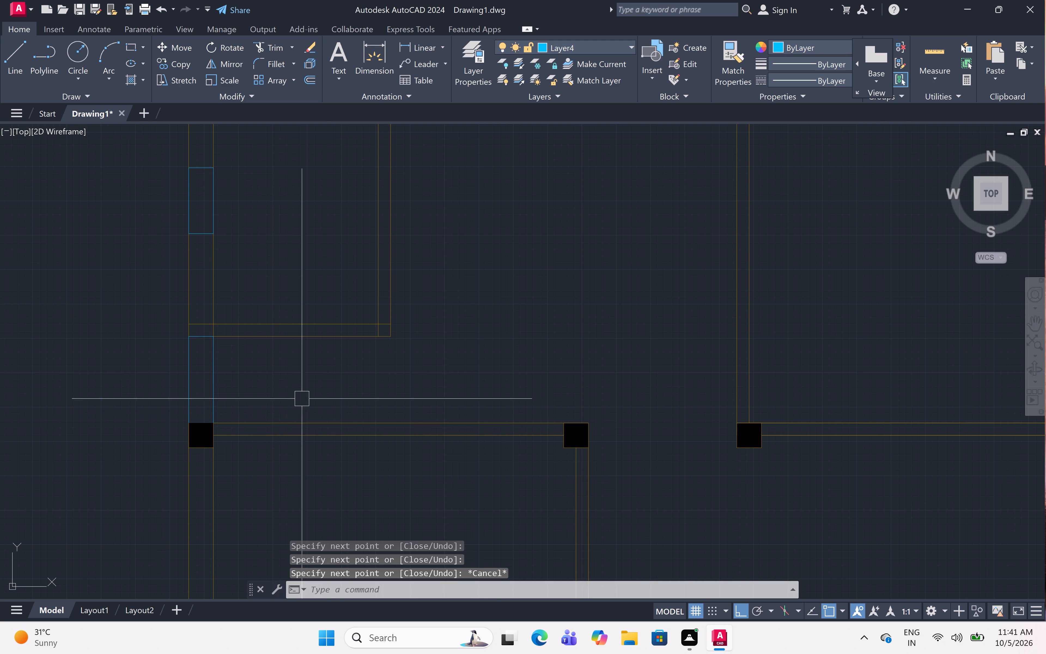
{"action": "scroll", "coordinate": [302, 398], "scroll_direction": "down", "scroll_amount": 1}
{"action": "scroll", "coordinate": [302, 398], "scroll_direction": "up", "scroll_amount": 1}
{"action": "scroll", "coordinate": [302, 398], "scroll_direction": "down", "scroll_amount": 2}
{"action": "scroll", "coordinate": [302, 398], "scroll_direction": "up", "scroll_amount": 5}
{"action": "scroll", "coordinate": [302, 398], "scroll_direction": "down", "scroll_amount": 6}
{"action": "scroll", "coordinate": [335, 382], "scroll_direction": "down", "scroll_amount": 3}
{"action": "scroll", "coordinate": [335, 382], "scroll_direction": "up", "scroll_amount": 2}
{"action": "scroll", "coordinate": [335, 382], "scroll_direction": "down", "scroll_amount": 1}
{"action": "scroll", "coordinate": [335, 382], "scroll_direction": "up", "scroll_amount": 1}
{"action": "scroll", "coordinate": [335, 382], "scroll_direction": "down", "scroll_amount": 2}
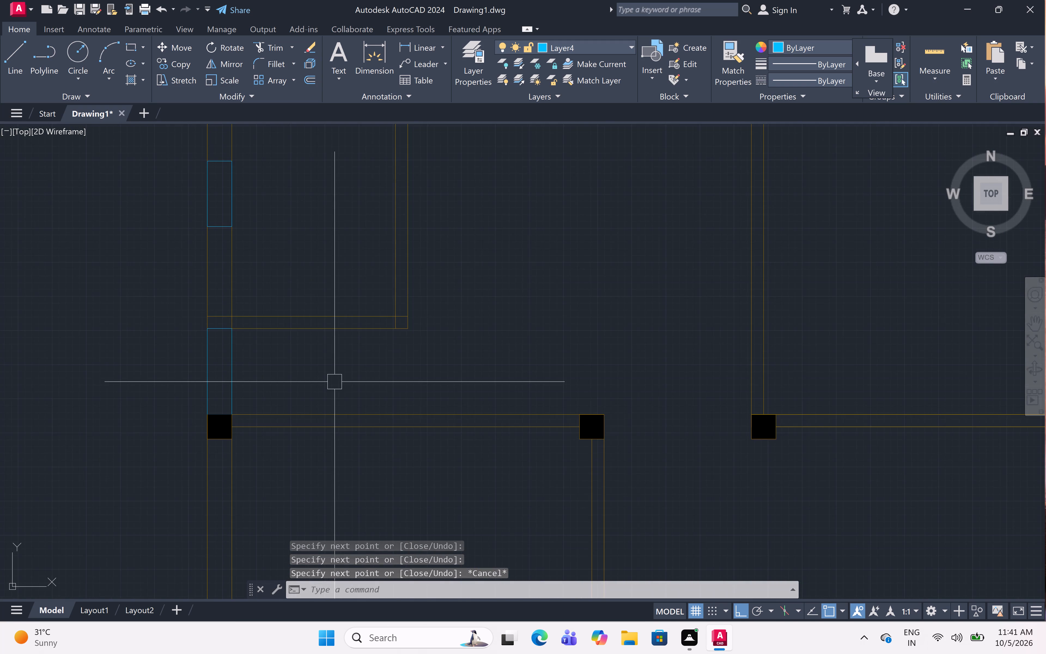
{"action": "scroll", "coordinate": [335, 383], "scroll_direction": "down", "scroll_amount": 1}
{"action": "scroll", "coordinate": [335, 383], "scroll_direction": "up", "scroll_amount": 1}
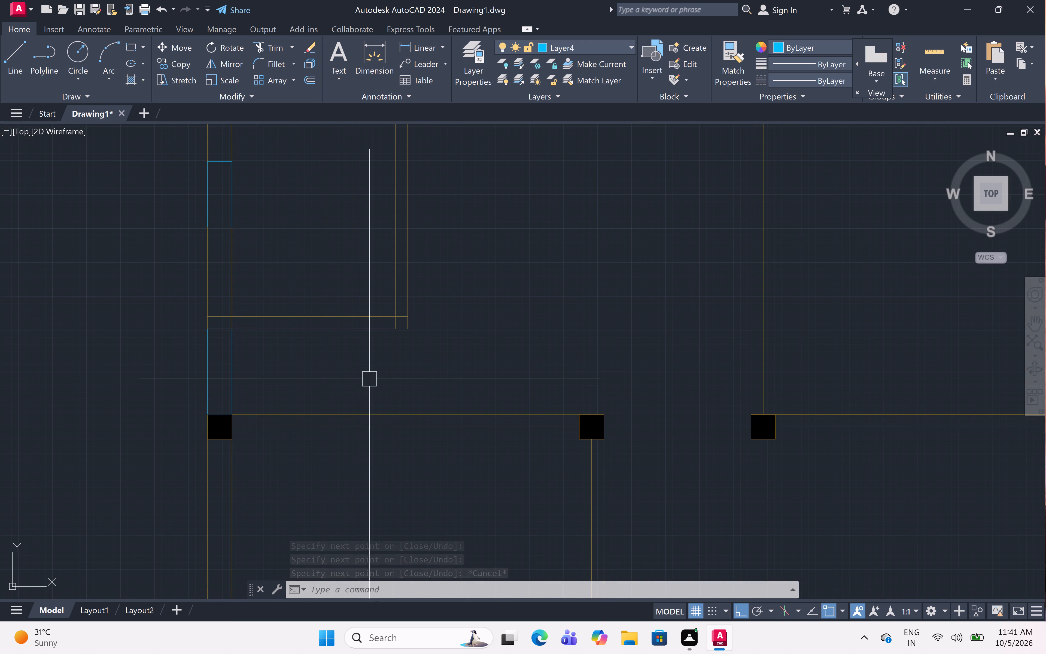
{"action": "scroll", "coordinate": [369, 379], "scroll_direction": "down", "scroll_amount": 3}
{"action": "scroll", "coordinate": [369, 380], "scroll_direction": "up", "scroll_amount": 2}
Outline a 3' opening across the left outer wall of the room below, between its two columns, with a closed rectangle.
{"action": "scroll", "coordinate": [369, 380], "scroll_direction": "down", "scroll_amount": 7}
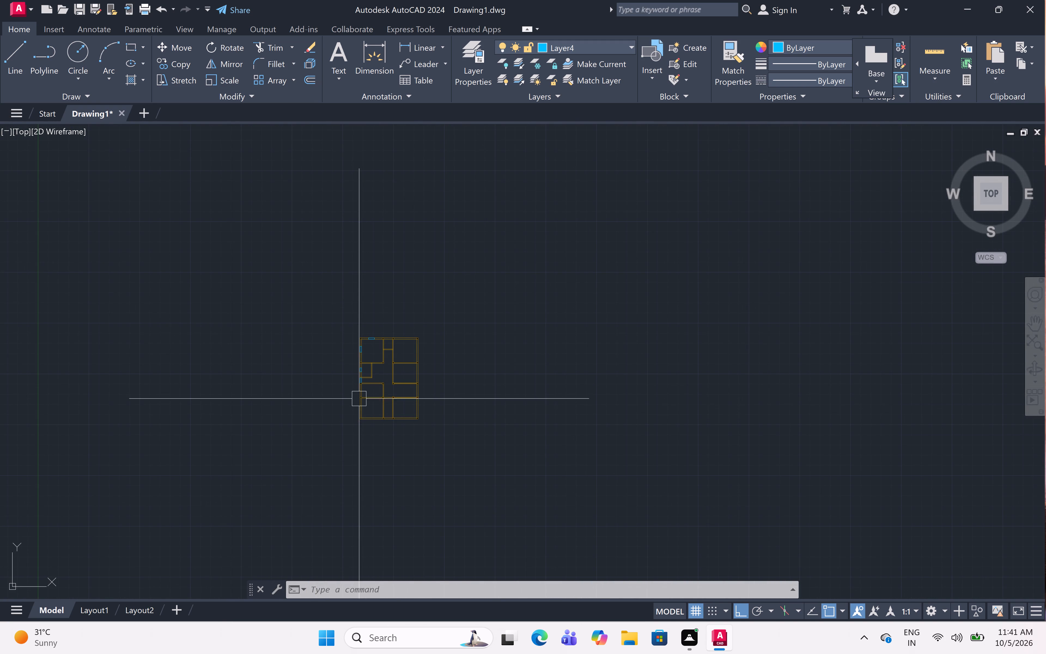
{"action": "scroll", "coordinate": [361, 392], "scroll_direction": "down", "scroll_amount": 1}
{"action": "scroll", "coordinate": [361, 392], "scroll_direction": "up", "scroll_amount": 9}
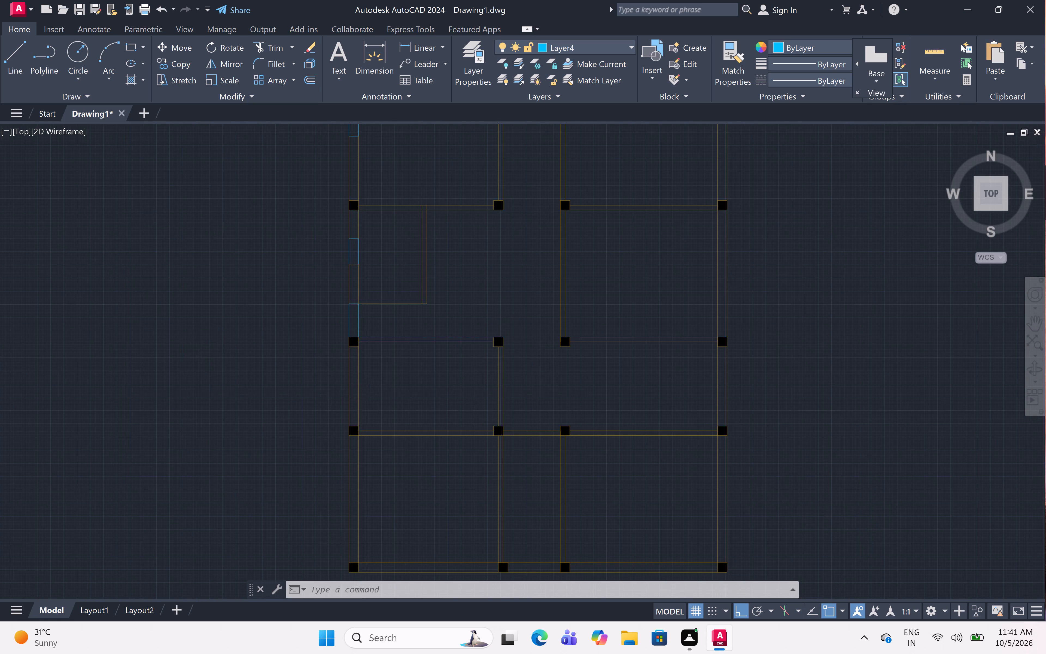
{"action": "scroll", "coordinate": [359, 392], "scroll_direction": "up", "scroll_amount": 1}
{"action": "scroll", "coordinate": [360, 389], "scroll_direction": "down", "scroll_amount": 1}
{"action": "scroll", "coordinate": [360, 389], "scroll_direction": "up", "scroll_amount": 1}
{"action": "scroll", "coordinate": [360, 389], "scroll_direction": "down", "scroll_amount": 1}
{"action": "scroll", "coordinate": [360, 389], "scroll_direction": "up", "scroll_amount": 1}
{"action": "scroll", "coordinate": [360, 389], "scroll_direction": "down", "scroll_amount": 1}
{"action": "key", "text": "l"}
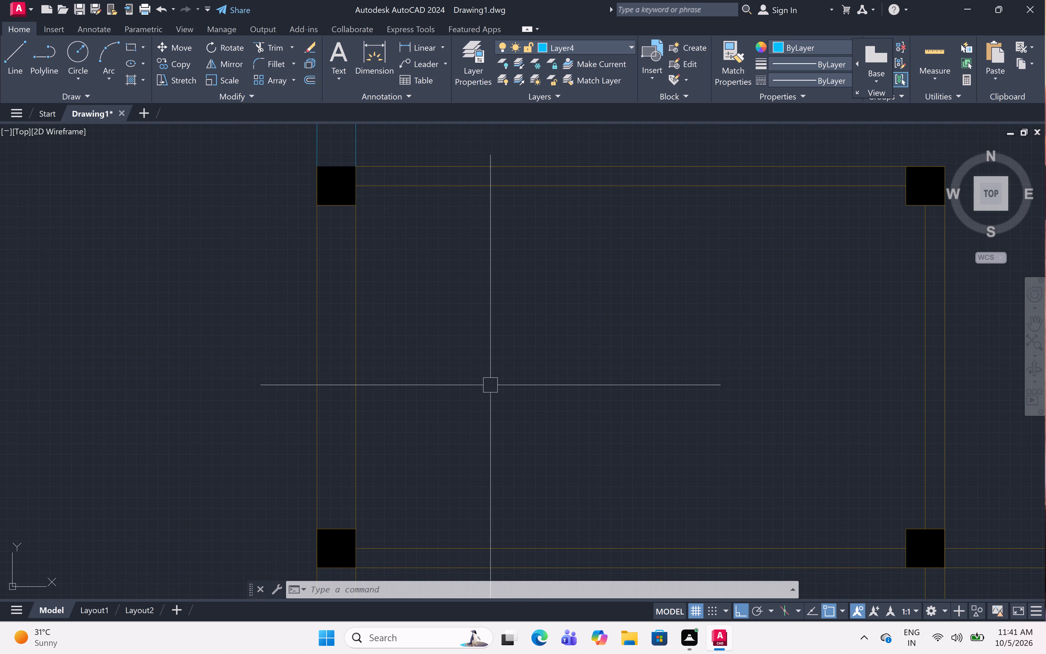
{"action": "key", "text": "space"}
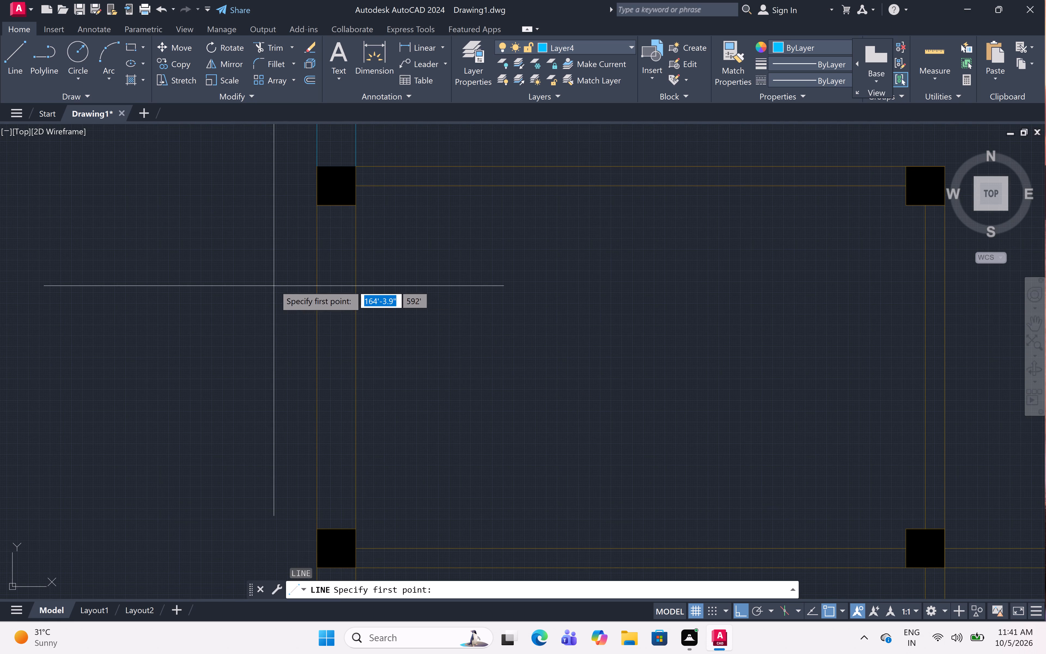
{"action": "left_click", "coordinate": [318, 267]}
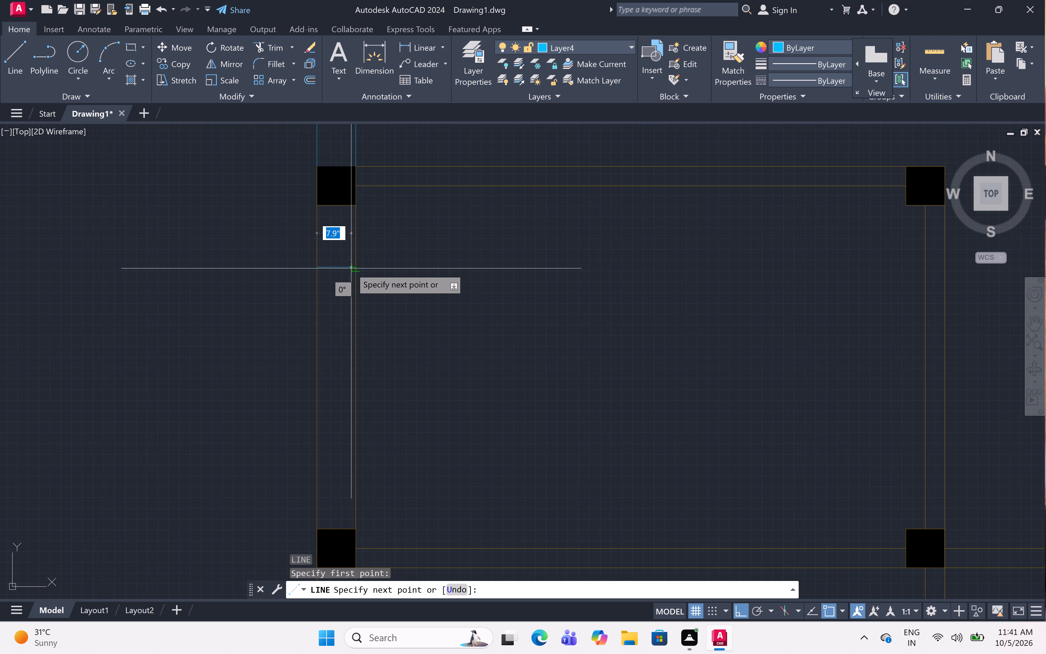
{"action": "left_click", "coordinate": [351, 268]}
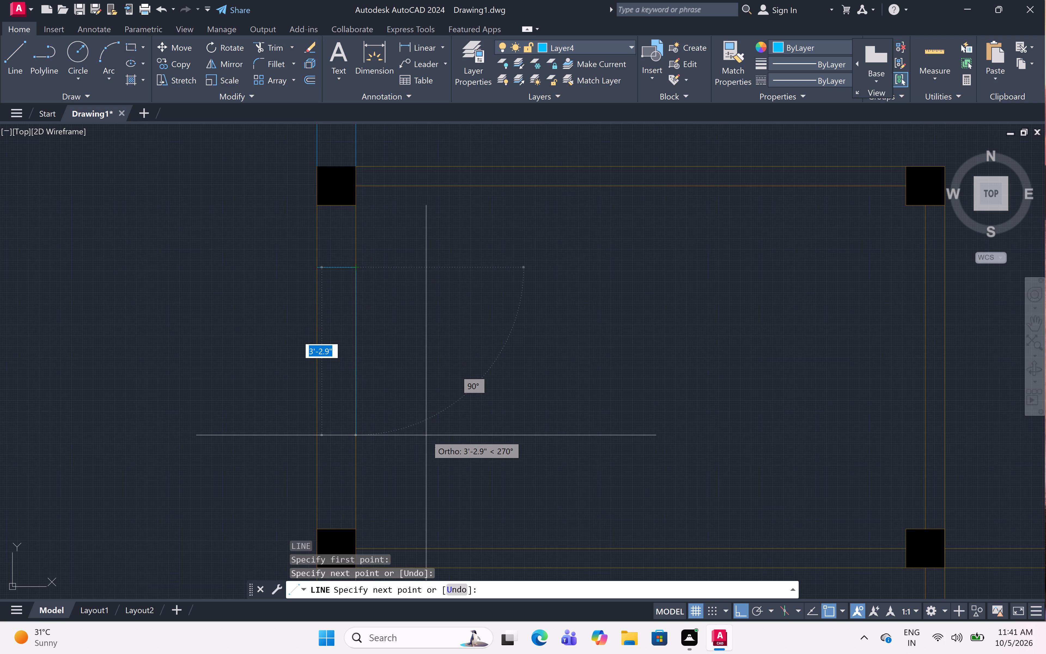
{"action": "type", "text": "3'"}
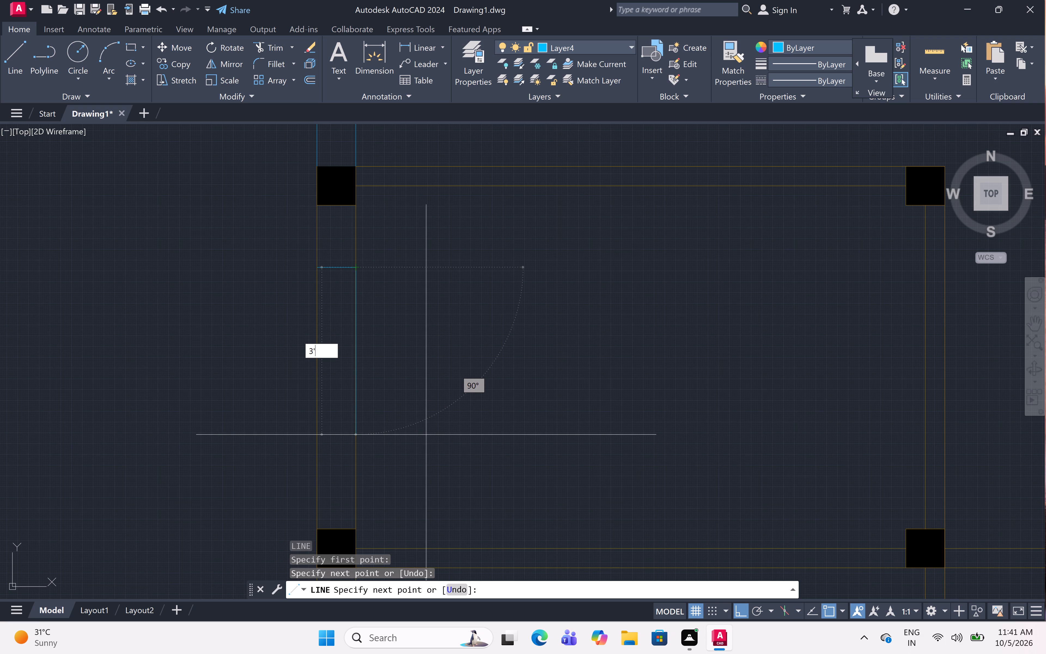
{"action": "key", "text": "space"}
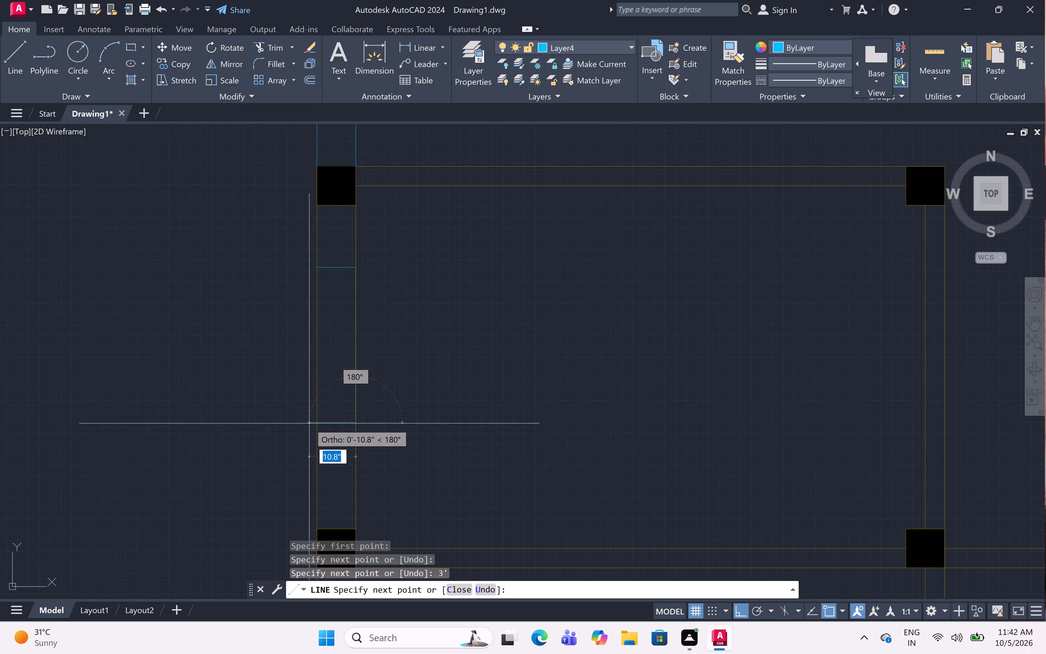
{"action": "left_click_drag", "start_coordinate": [315, 424], "coordinate": [315, 417]}
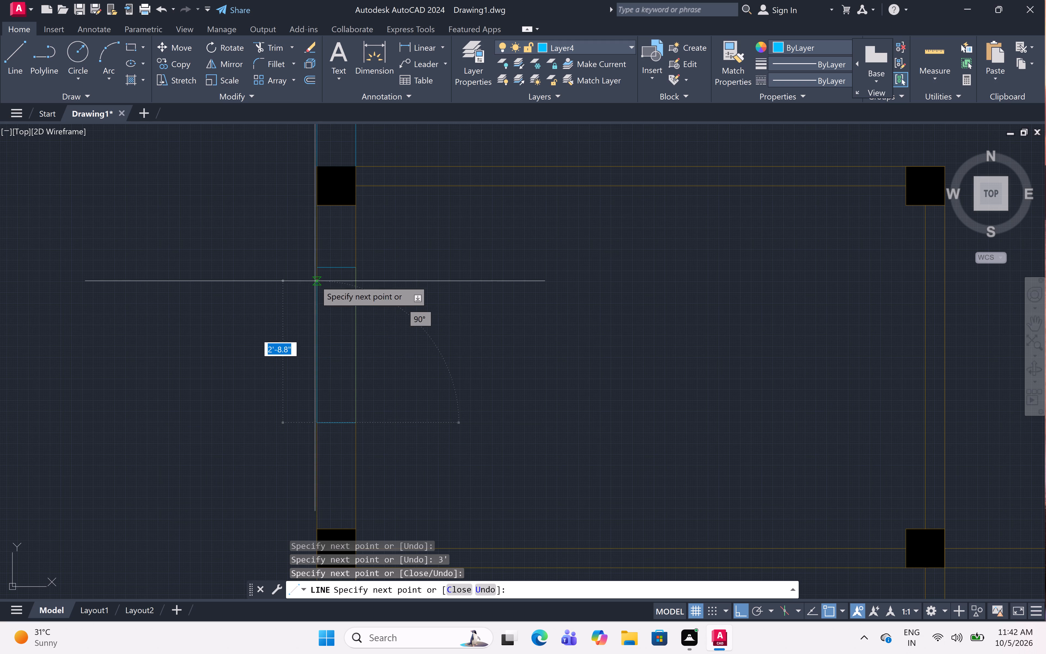
{"action": "left_click", "coordinate": [318, 267]}
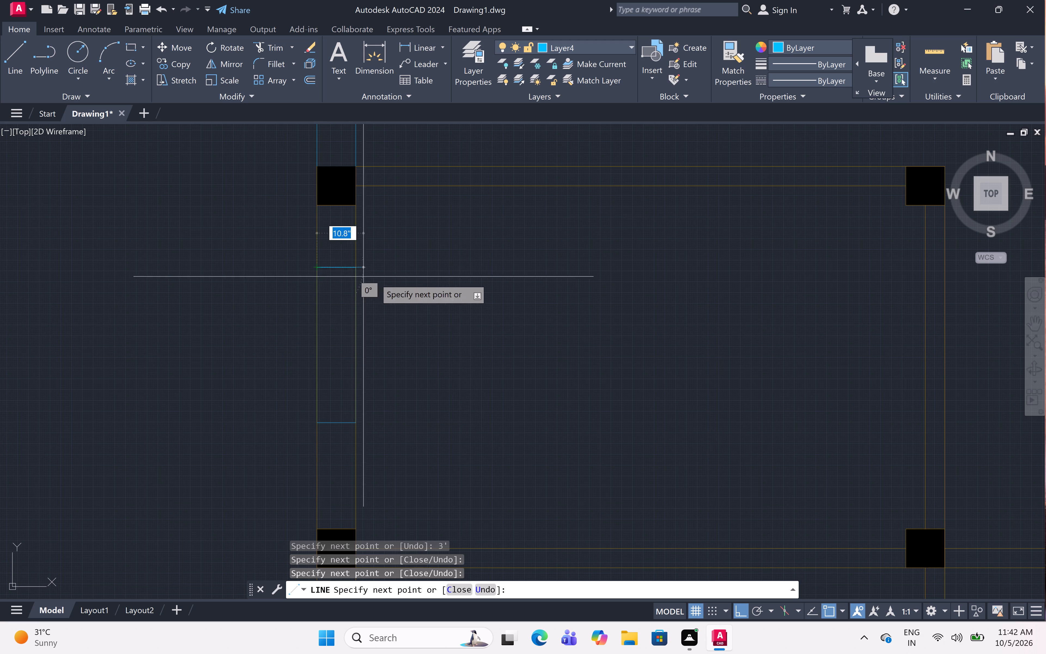
{"action": "key", "text": "Escape"}
Trim away both outer-wall faces between the end lines of the 3' opening, leaving the wall gap open.
{"action": "type", "text": "tr"}
{"action": "key", "text": "space"}
{"action": "left_click", "coordinate": [249, 303]}
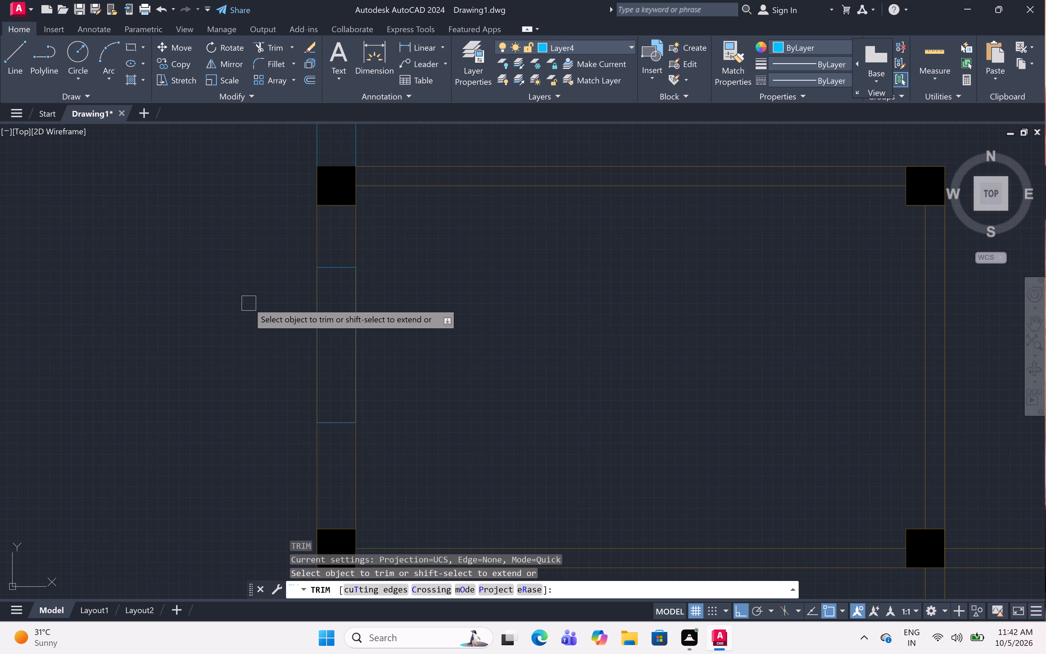
{"action": "left_click", "coordinate": [389, 322]}
{"action": "key", "text": "Escape"}
Draw two 3' lines joining the end lines of the opening along the inner and outer wall faces.
{"action": "type", "text": "l"}
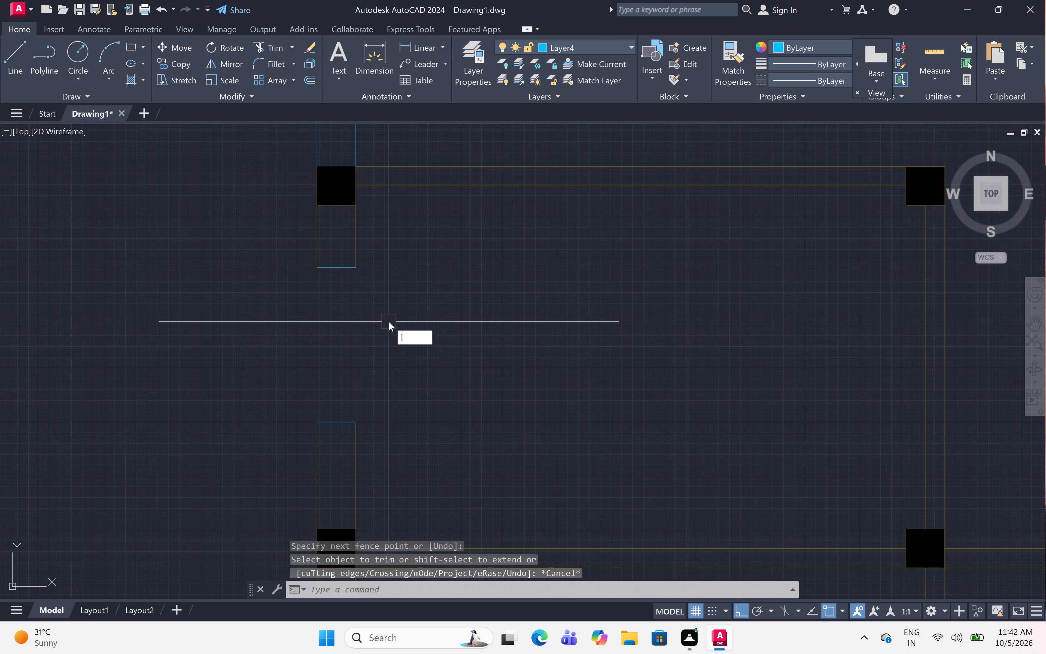
{"action": "key", "text": "space"}
{"action": "left_click", "coordinate": [357, 270]}
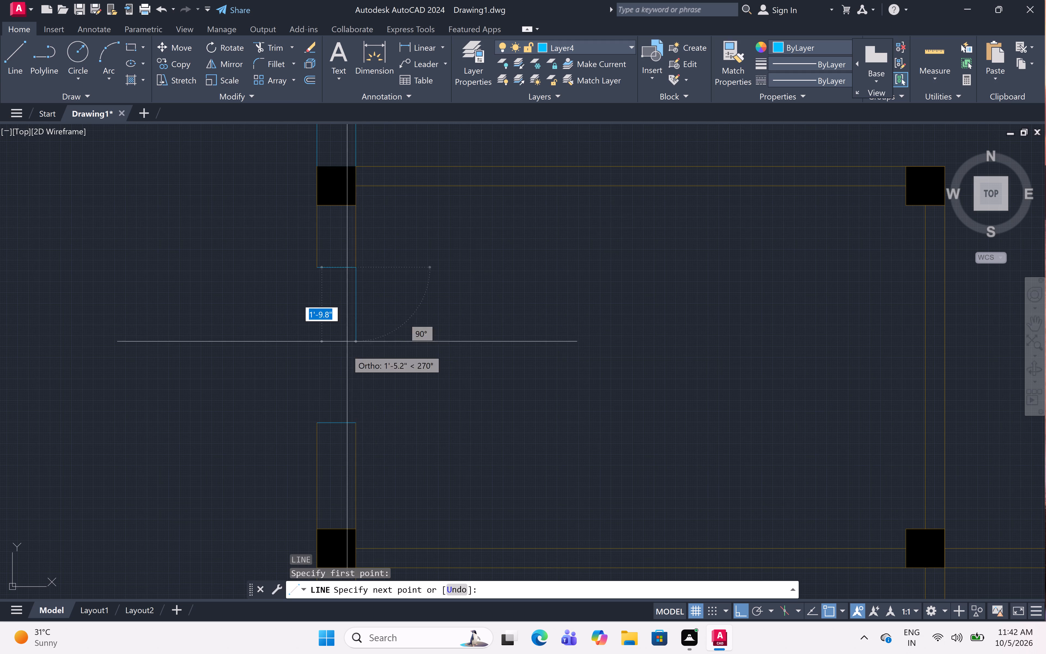
{"action": "left_click", "coordinate": [360, 423]}
{"action": "key", "text": "space"}
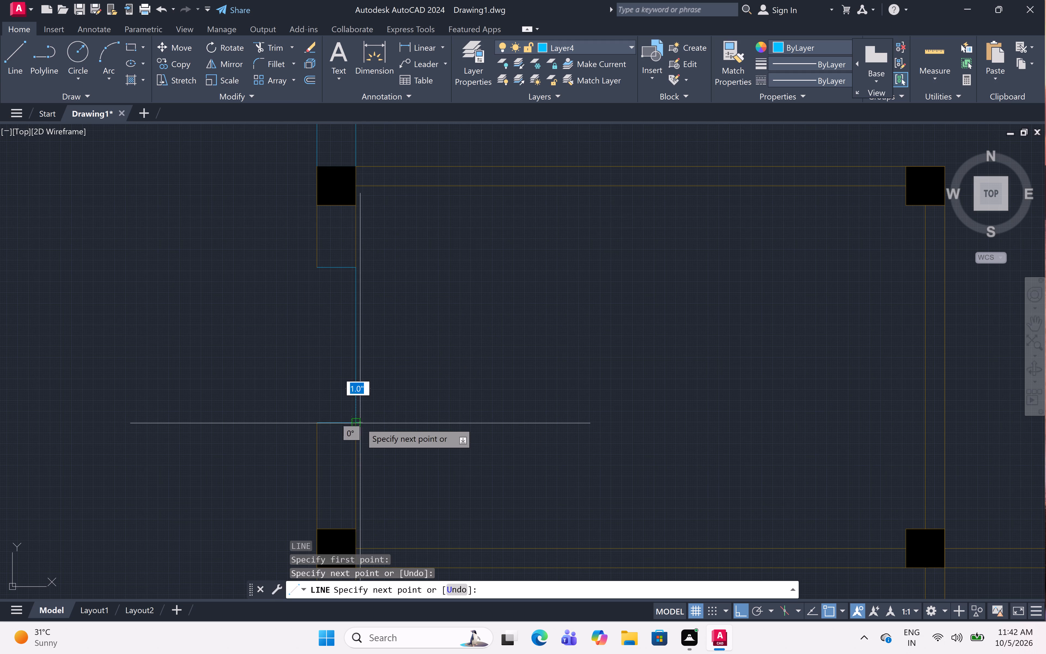
{"action": "key", "text": "space"}
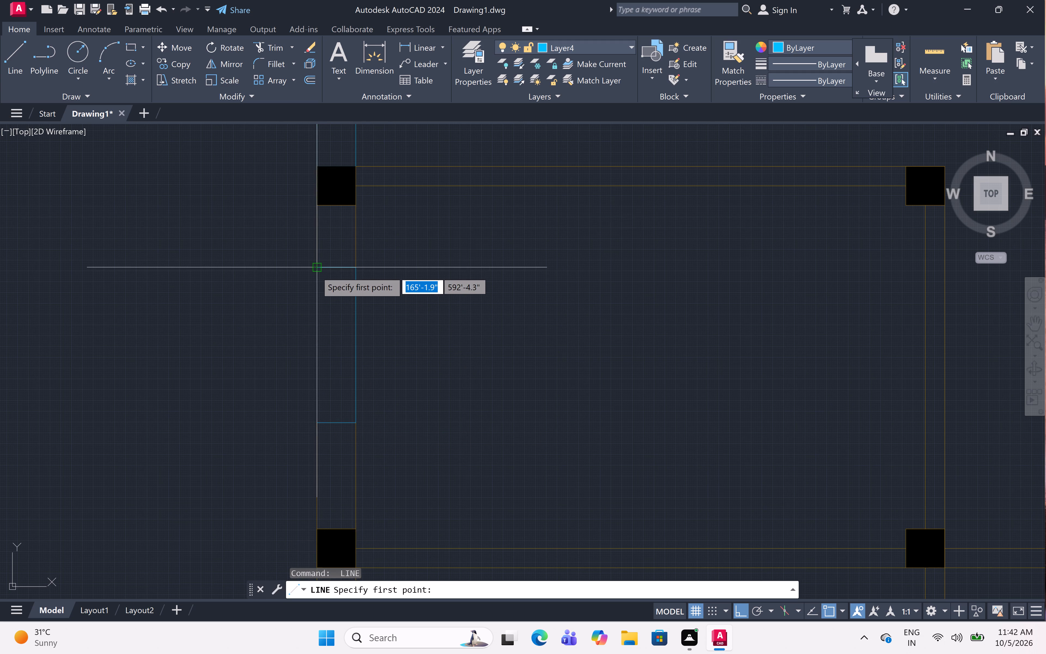
{"action": "left_click", "coordinate": [316, 271]}
{"action": "left_click", "coordinate": [318, 422]}
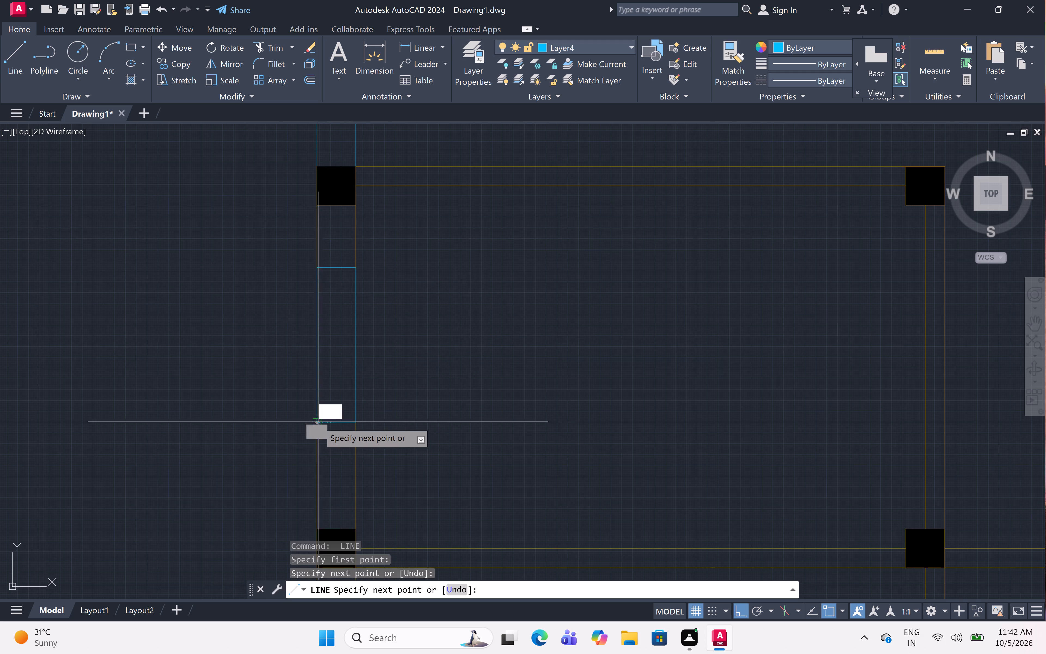
{"action": "key", "text": "space"}
Examine the rest of the floor plan from the left-hand rooms to the bottom outer wall.
{"action": "scroll", "coordinate": [373, 396], "scroll_direction": "down", "scroll_amount": 1}
{"action": "scroll", "coordinate": [373, 396], "scroll_direction": "up", "scroll_amount": 6}
{"action": "scroll", "coordinate": [373, 396], "scroll_direction": "down", "scroll_amount": 4}
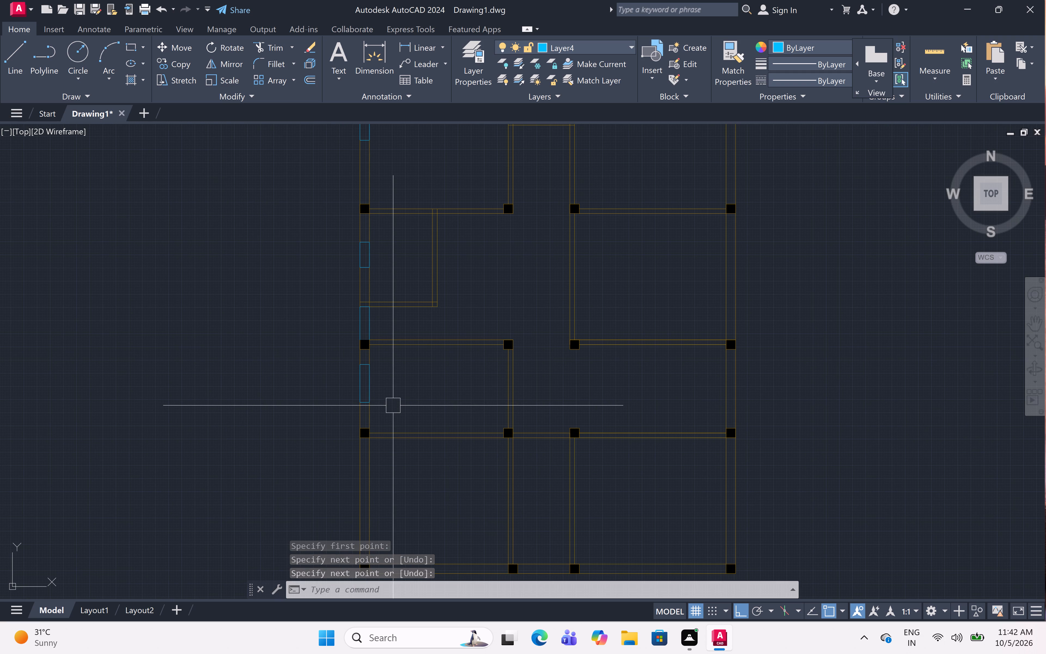
{"action": "scroll", "coordinate": [398, 434], "scroll_direction": "down", "scroll_amount": 1}
{"action": "scroll", "coordinate": [398, 434], "scroll_direction": "up", "scroll_amount": 5}
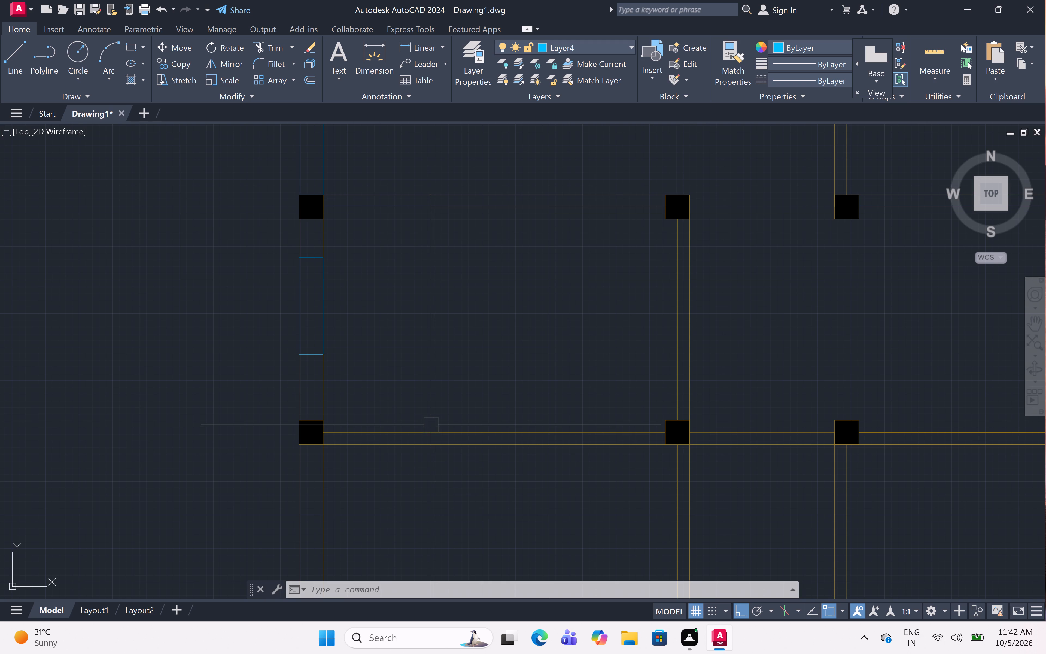
{"action": "scroll", "coordinate": [438, 392], "scroll_direction": "down", "scroll_amount": 4}
{"action": "scroll", "coordinate": [439, 393], "scroll_direction": "up", "scroll_amount": 1}
{"action": "scroll", "coordinate": [439, 393], "scroll_direction": "down", "scroll_amount": 1}
{"action": "scroll", "coordinate": [439, 393], "scroll_direction": "up", "scroll_amount": 1}
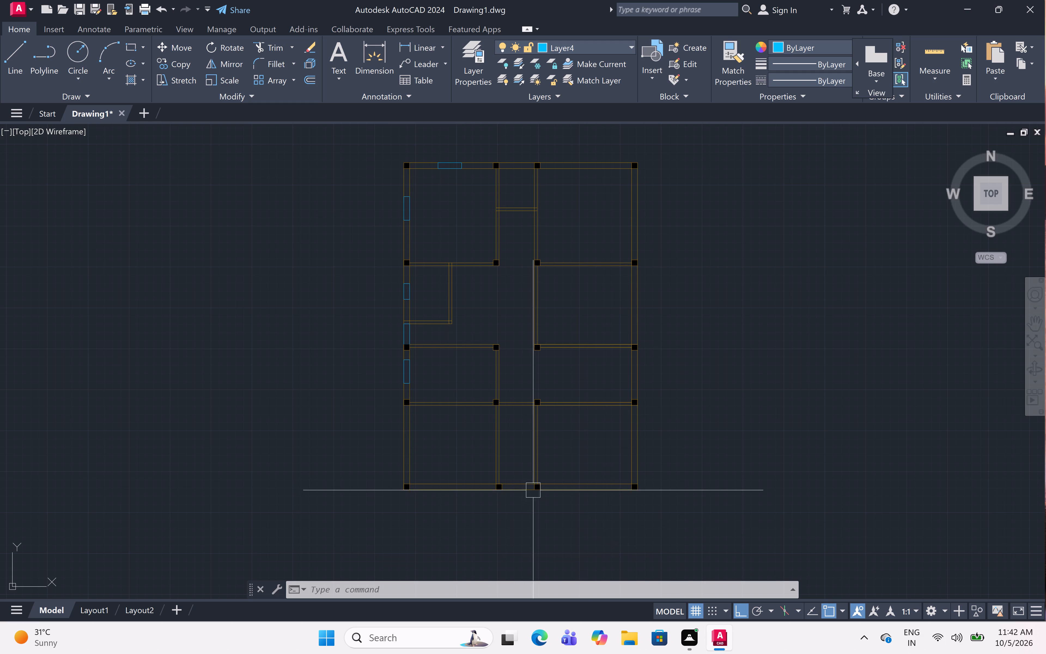
Outline a 3' opening across the bottom outer wall of the lower-right room, between its two columns, with a closed rectangle.
{"action": "scroll", "coordinate": [588, 512], "scroll_direction": "down", "scroll_amount": 1}
{"action": "scroll", "coordinate": [588, 512], "scroll_direction": "up", "scroll_amount": 5}
{"action": "scroll", "coordinate": [588, 512], "scroll_direction": "down", "scroll_amount": 1}
{"action": "scroll", "coordinate": [588, 512], "scroll_direction": "up", "scroll_amount": 1}
{"action": "scroll", "coordinate": [588, 512], "scroll_direction": "down", "scroll_amount": 2}
{"action": "scroll", "coordinate": [588, 512], "scroll_direction": "up", "scroll_amount": 3}
{"action": "scroll", "coordinate": [588, 512], "scroll_direction": "down", "scroll_amount": 2}
{"action": "type", "text": "l"}
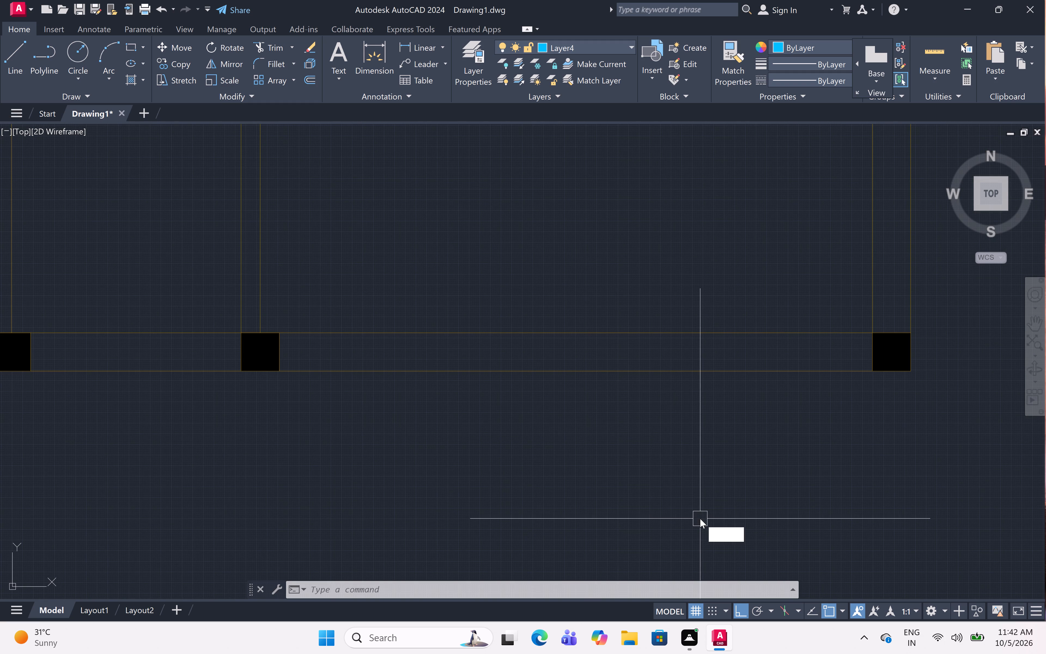
{"action": "key", "text": "space"}
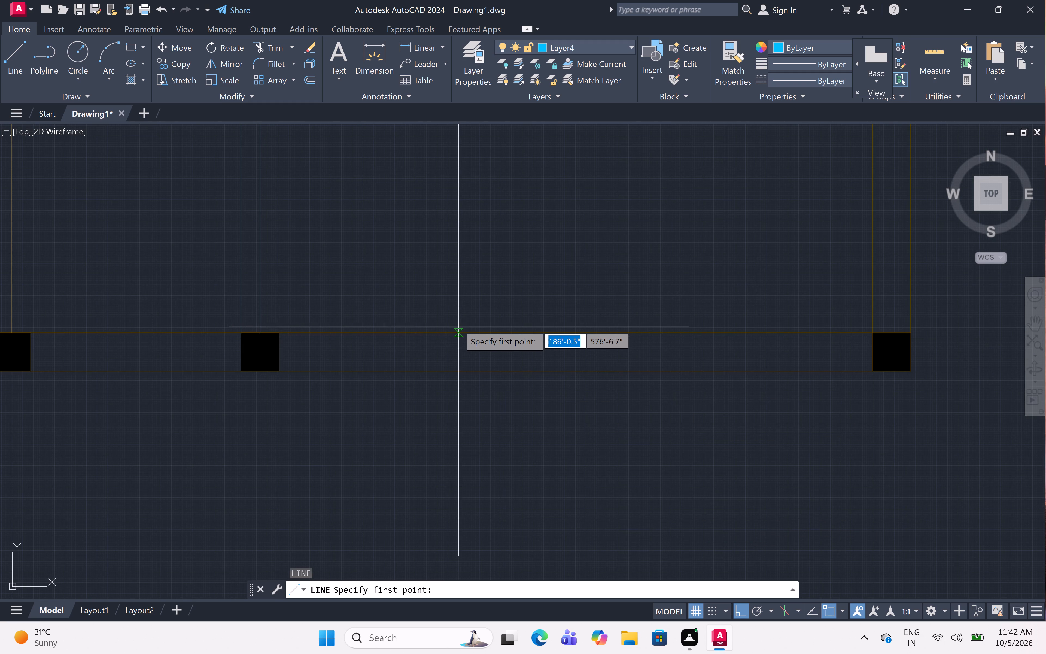
{"action": "left_click", "coordinate": [473, 332]}
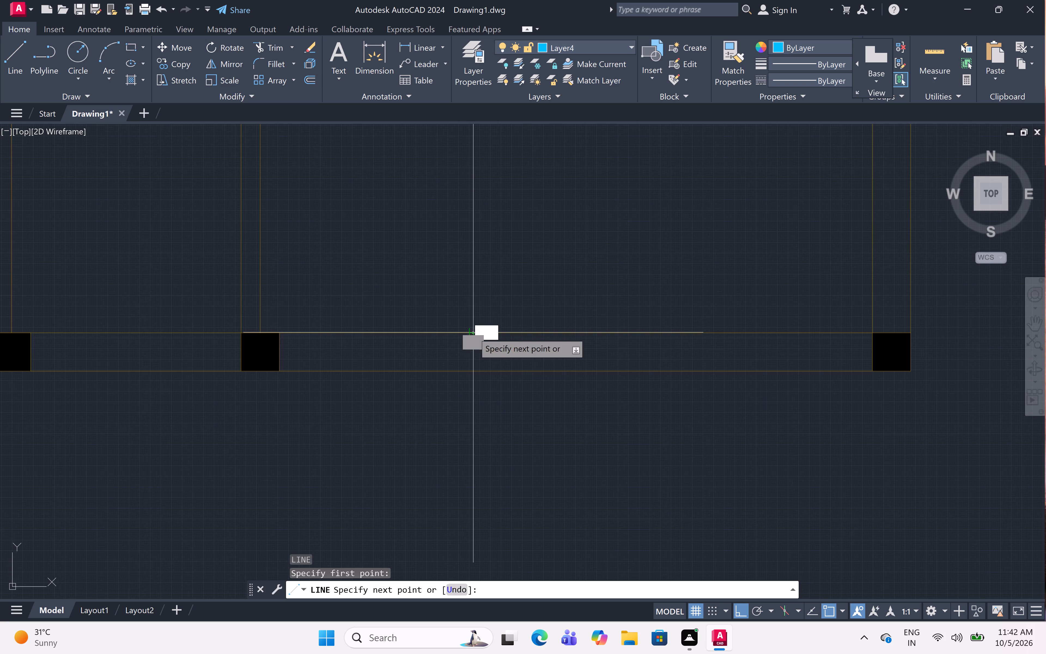
{"action": "left_click", "coordinate": [478, 371]}
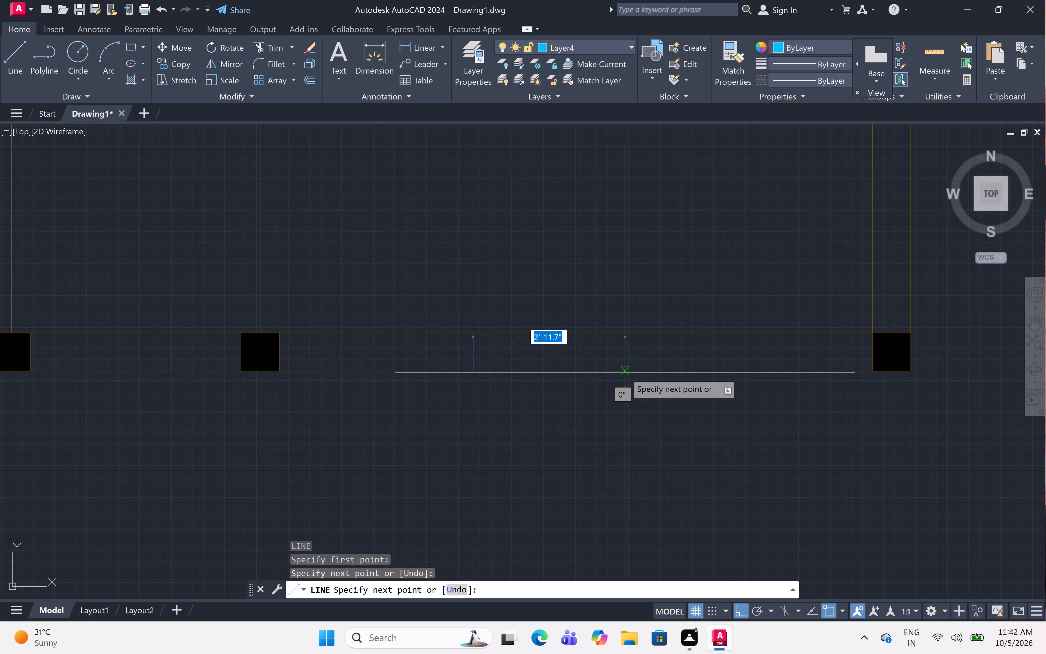
{"action": "key", "text": "3"}
{"action": "type", "text": "'"}
{"action": "key", "text": "space"}
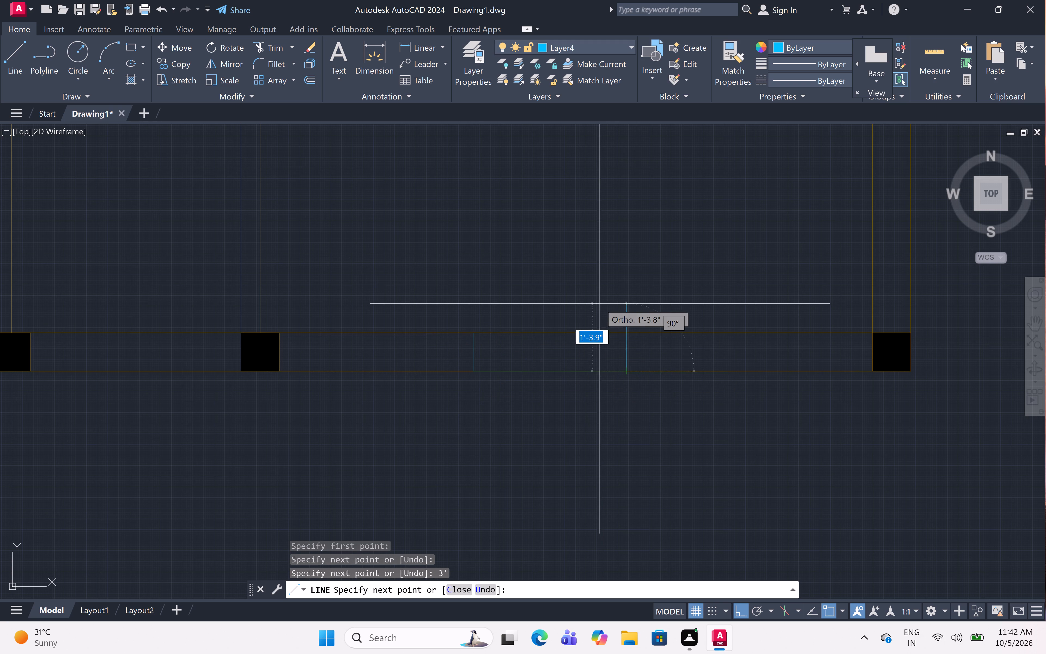
{"action": "left_click", "coordinate": [626, 334]}
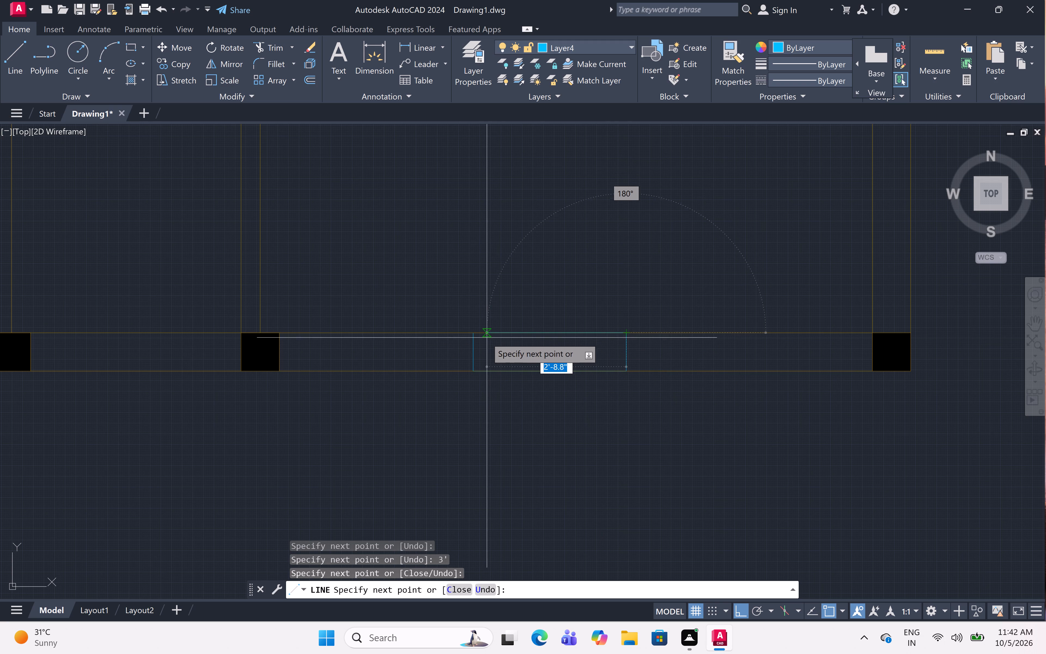
{"action": "left_click", "coordinate": [475, 335]}
{"action": "key", "text": "Escape"}
Trim away both faces of the bottom outer wall between the end lines of the lower-right room's 3' opening.
{"action": "key", "text": "t"}
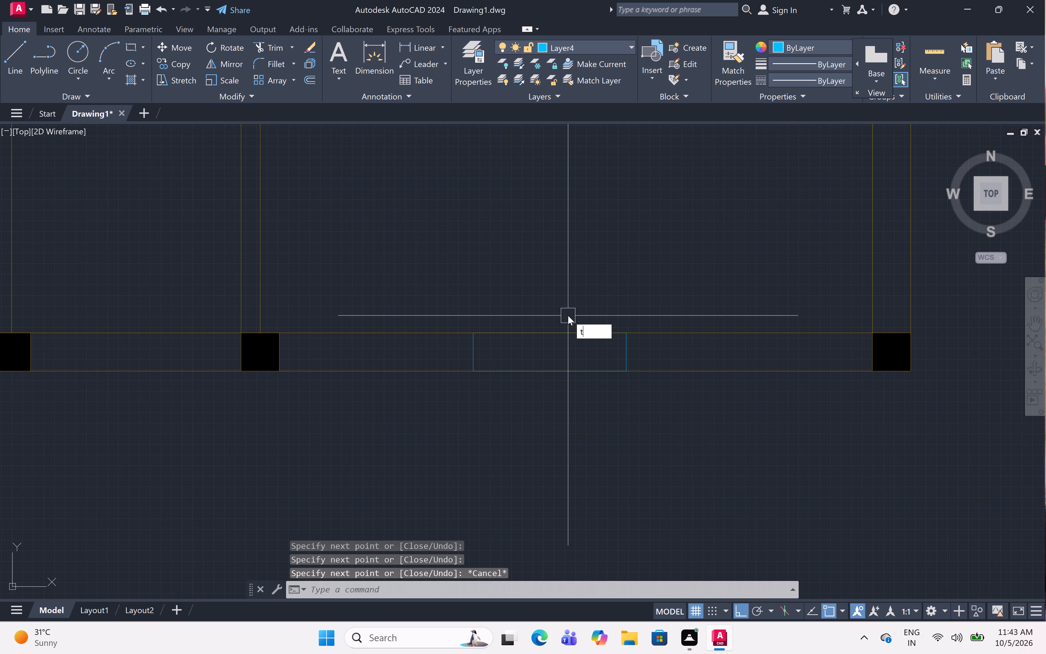
{"action": "key", "text": "r"}
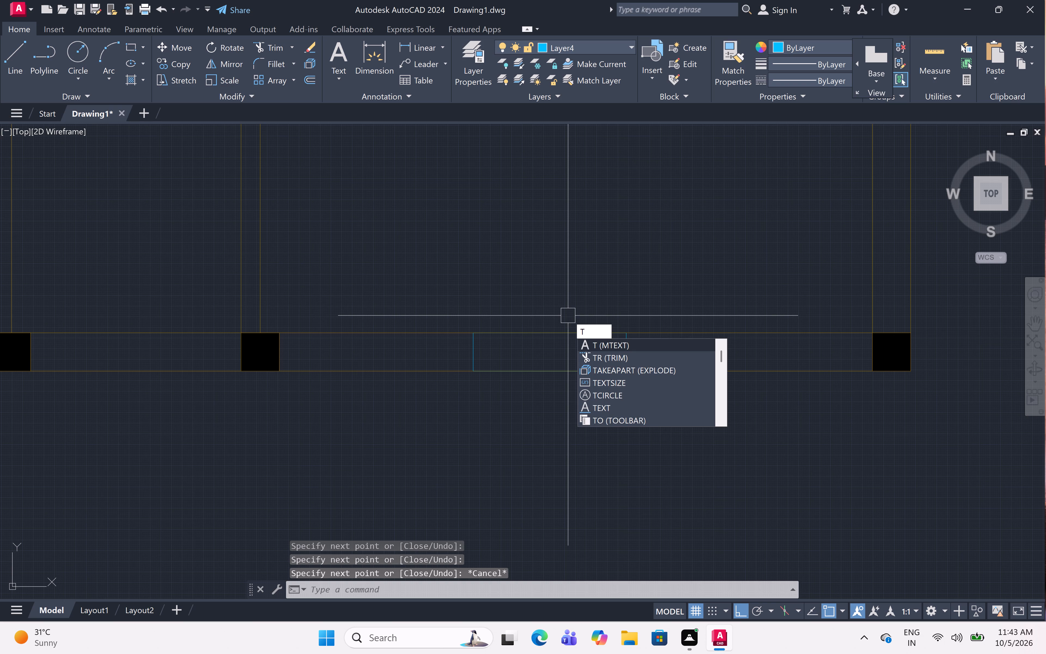
{"action": "key", "text": "space"}
{"action": "left_click", "coordinate": [567, 317]}
{"action": "left_click", "coordinate": [567, 397]}
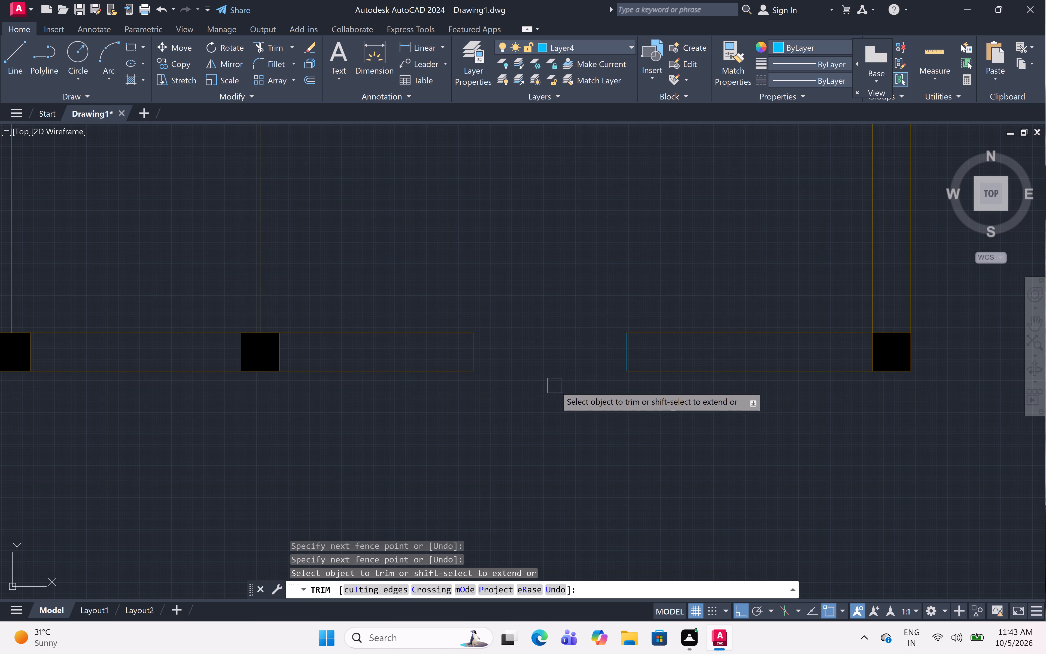
{"action": "key", "text": "Escape"}
Draw two 3' lines joining the end lines of the bottom-wall opening along the inner and outer wall faces.
{"action": "type", "text": "l"}
{"action": "key", "text": "space"}
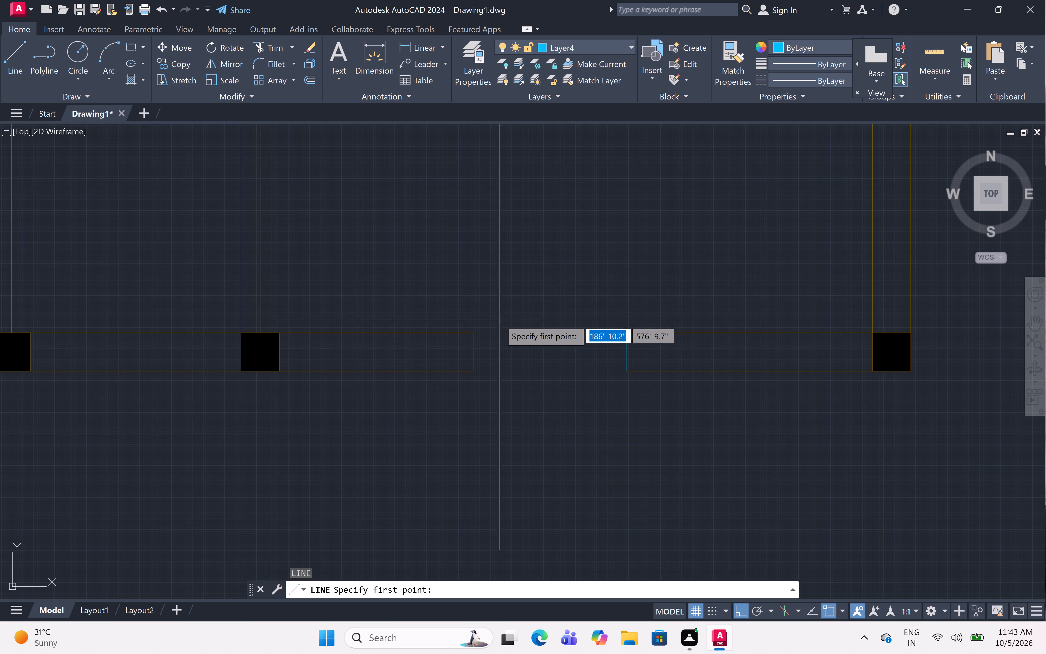
{"action": "left_click_drag", "start_coordinate": [472, 329], "coordinate": [476, 329]}
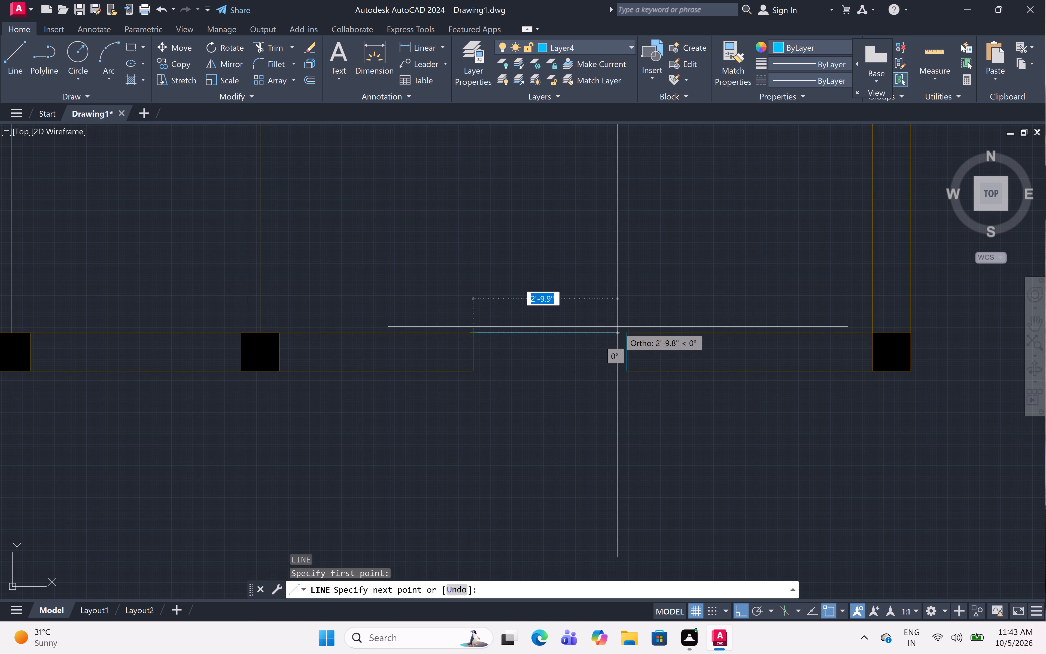
{"action": "left_click", "coordinate": [625, 335]}
{"action": "key", "text": "space"}
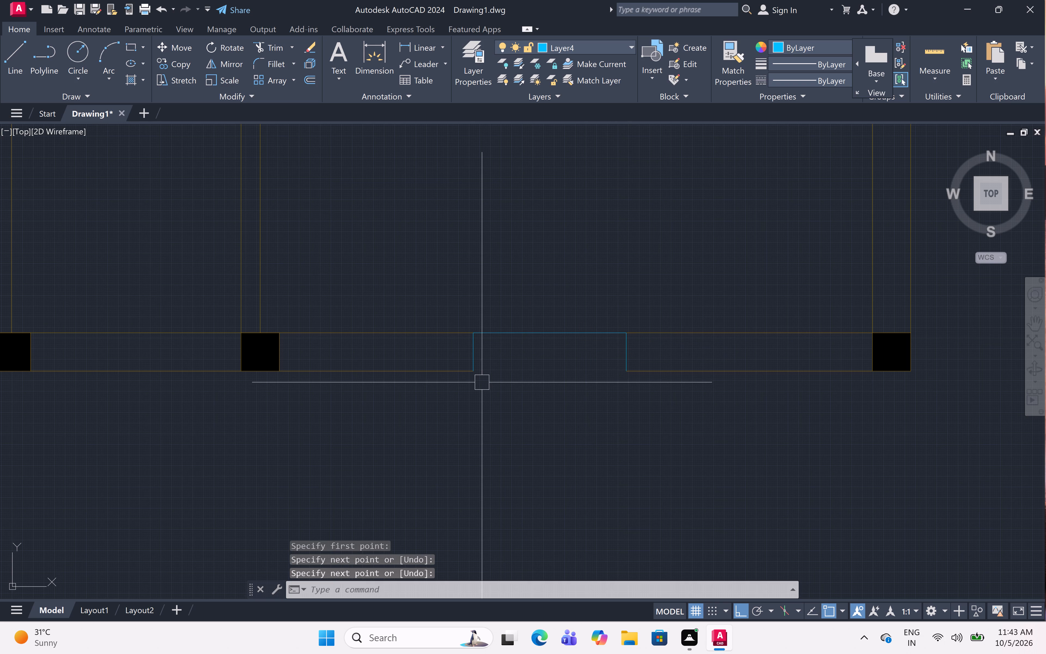
{"action": "key", "text": "space"}
{"action": "left_click_drag", "start_coordinate": [476, 367], "coordinate": [480, 368]}
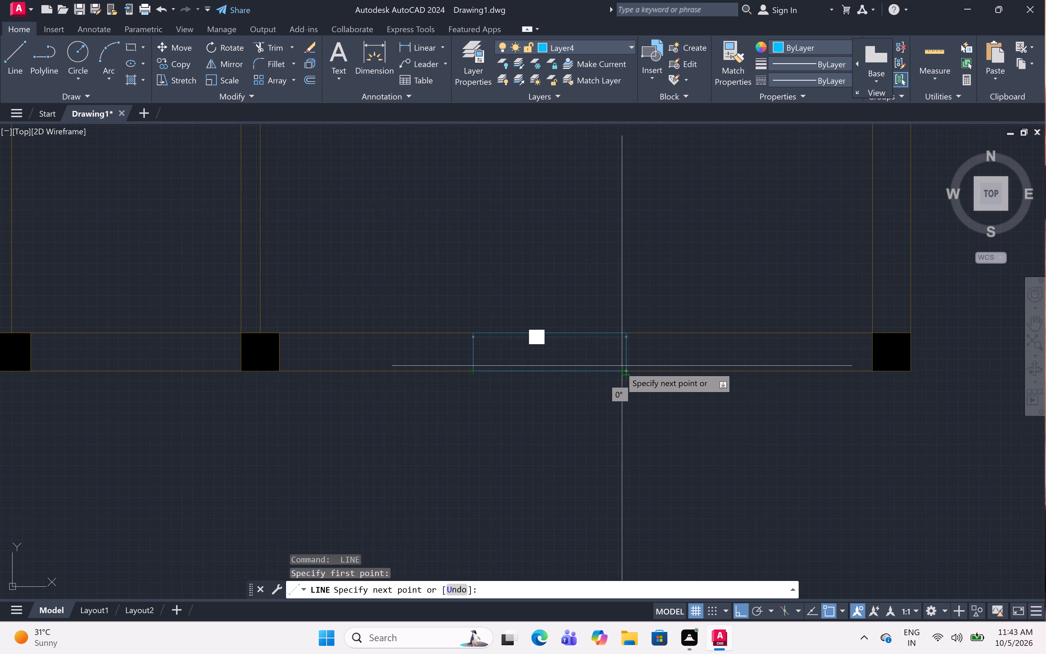
{"action": "left_click", "coordinate": [626, 368]}
{"action": "key", "text": "Escape"}
Outline a 3' opening across the right outer wall of the lower-right room, between its two columns, with a closed rectangle.
{"action": "scroll", "coordinate": [625, 368], "scroll_direction": "down", "scroll_amount": 1}
{"action": "scroll", "coordinate": [625, 368], "scroll_direction": "up", "scroll_amount": 2}
{"action": "scroll", "coordinate": [625, 368], "scroll_direction": "down", "scroll_amount": 1}
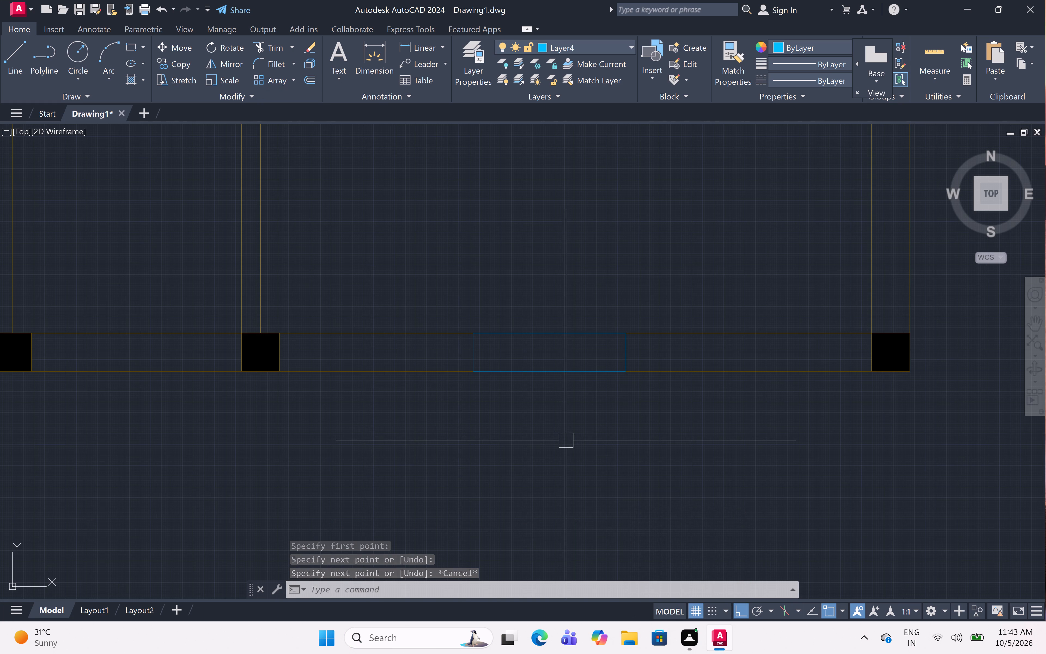
{"action": "scroll", "coordinate": [570, 438], "scroll_direction": "down", "scroll_amount": 1}
{"action": "scroll", "coordinate": [570, 438], "scroll_direction": "up", "scroll_amount": 3}
{"action": "scroll", "coordinate": [570, 438], "scroll_direction": "down", "scroll_amount": 2}
{"action": "scroll", "coordinate": [570, 438], "scroll_direction": "up", "scroll_amount": 3}
{"action": "scroll", "coordinate": [570, 438], "scroll_direction": "down", "scroll_amount": 1}
{"action": "scroll", "coordinate": [570, 438], "scroll_direction": "up", "scroll_amount": 1}
{"action": "scroll", "coordinate": [570, 438], "scroll_direction": "down", "scroll_amount": 2}
{"action": "scroll", "coordinate": [570, 438], "scroll_direction": "up", "scroll_amount": 1}
{"action": "scroll", "coordinate": [570, 438], "scroll_direction": "down", "scroll_amount": 1}
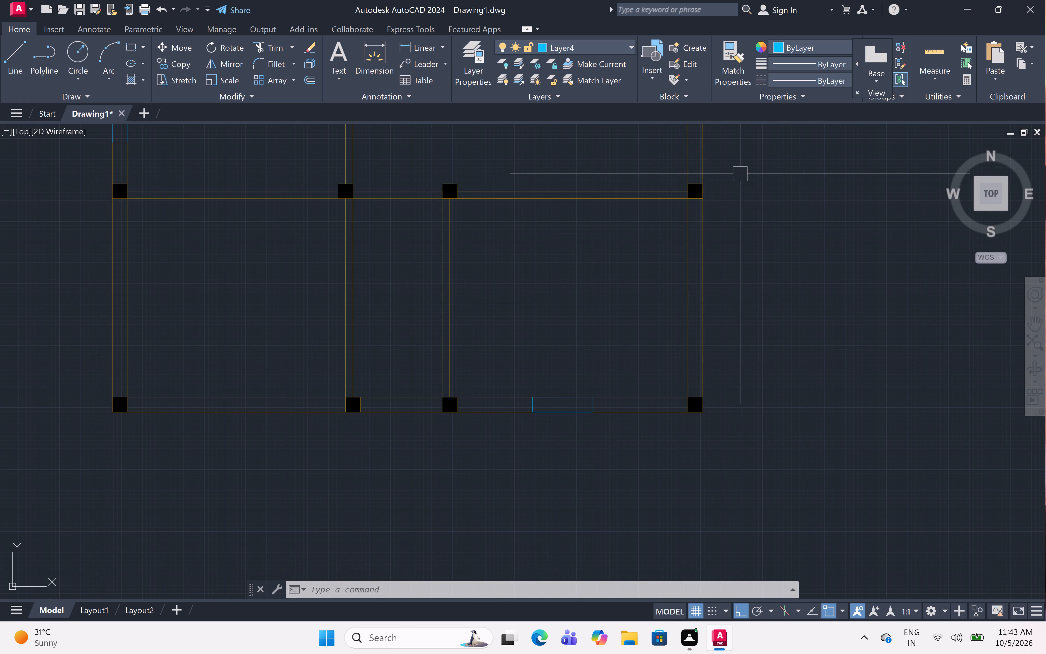
{"action": "scroll", "coordinate": [741, 194], "scroll_direction": "up", "scroll_amount": 1}
{"action": "key", "text": "l"}
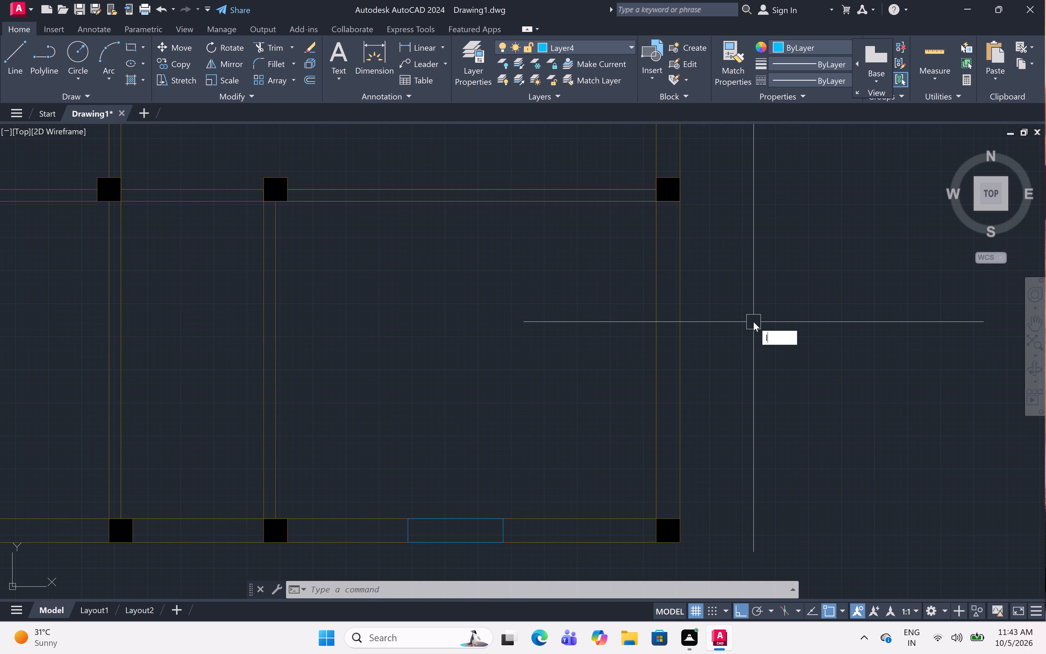
{"action": "key", "text": "space"}
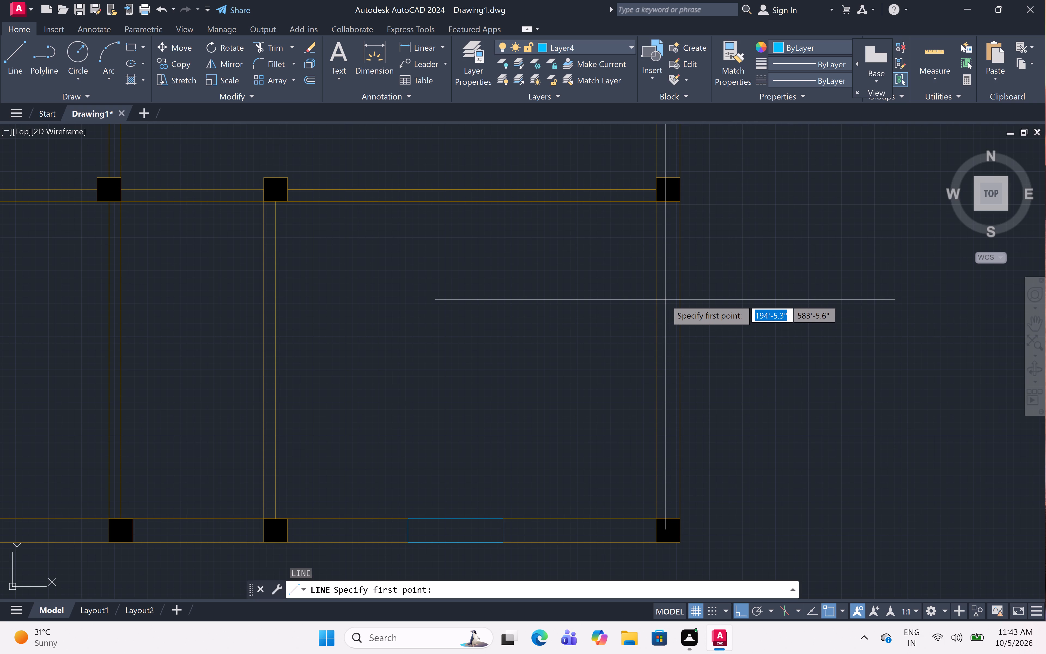
{"action": "left_click", "coordinate": [656, 286]}
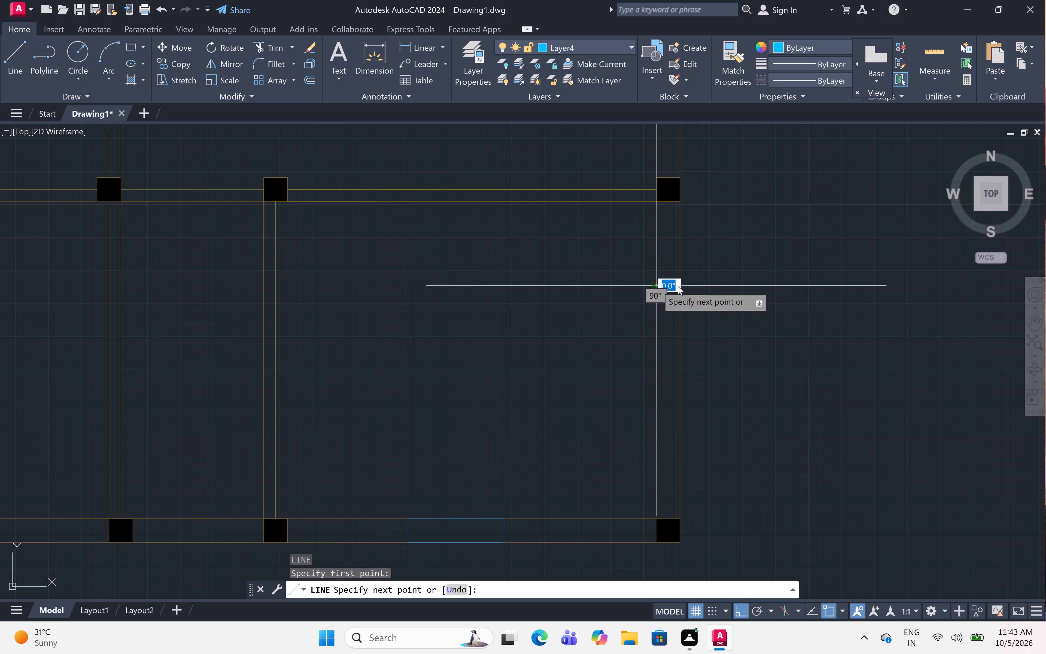
{"action": "left_click", "coordinate": [683, 286]}
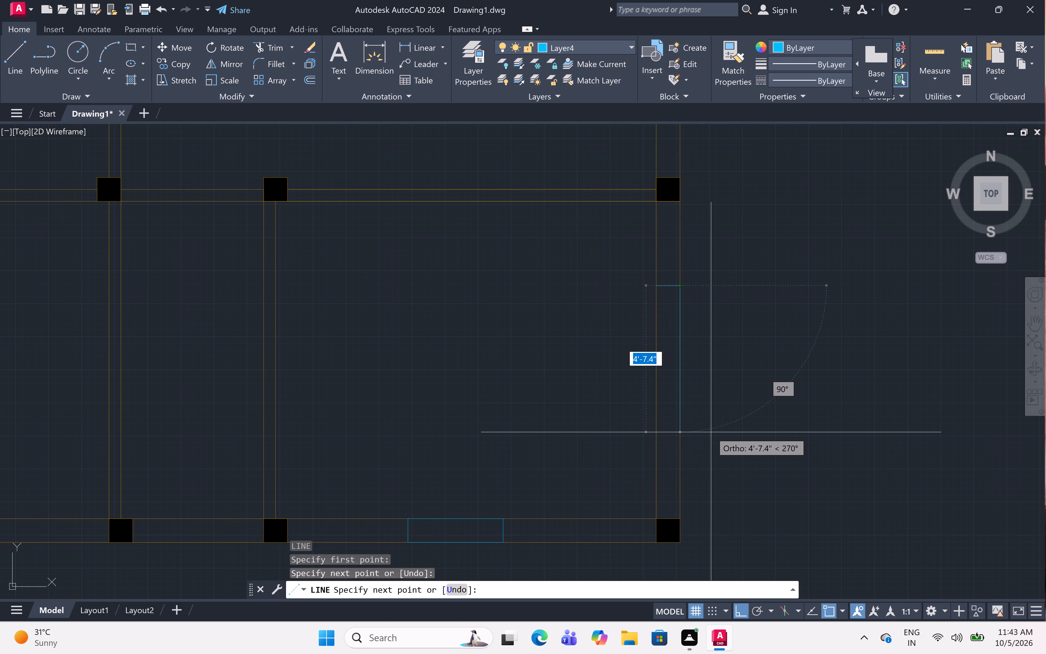
{"action": "type", "text": "3'"}
{"action": "key", "text": "space"}
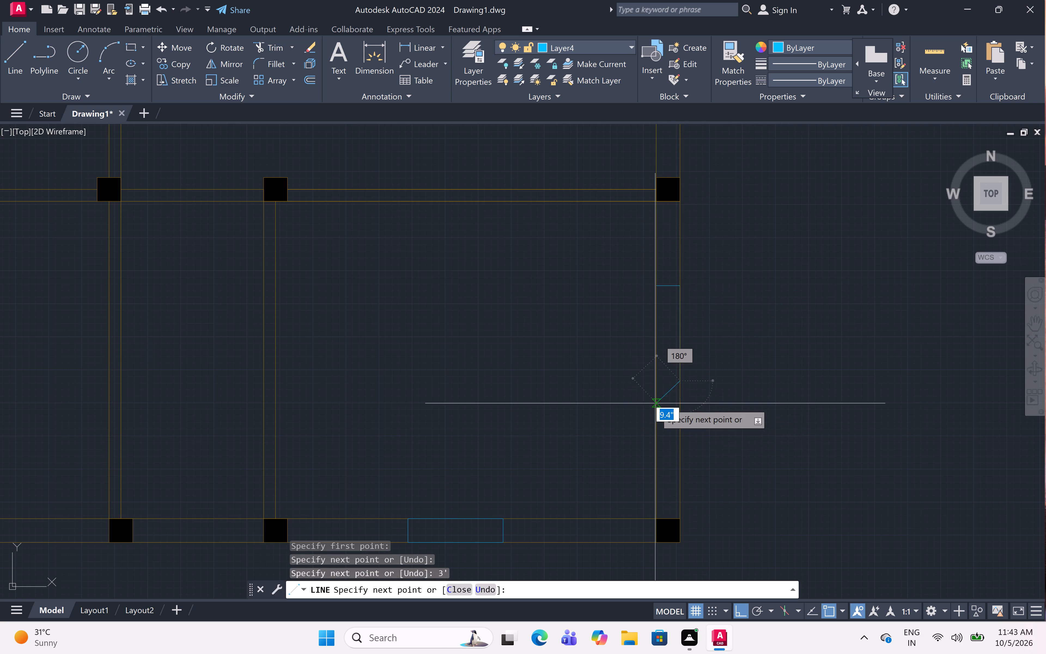
{"action": "left_click", "coordinate": [655, 385]}
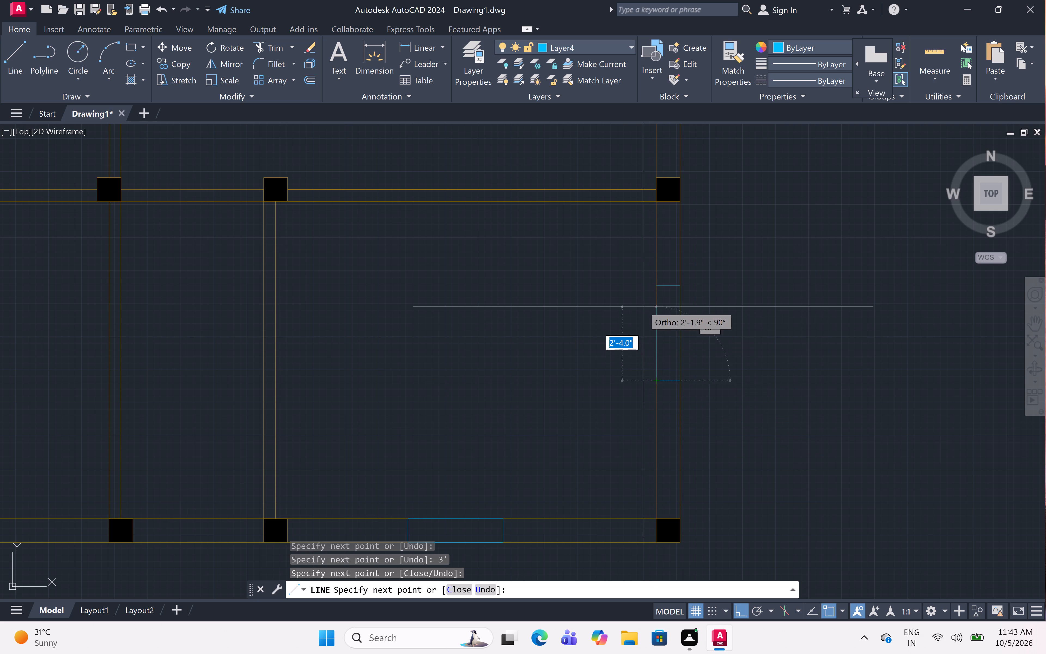
{"action": "left_click", "coordinate": [658, 286]}
{"action": "key", "text": "Escape"}
Trim away both faces of the right outer wall between the end lines of the lower-right room's 3' opening.
{"action": "type", "text": "tr"}
{"action": "key", "text": "space"}
{"action": "left_click", "coordinate": [654, 330]}
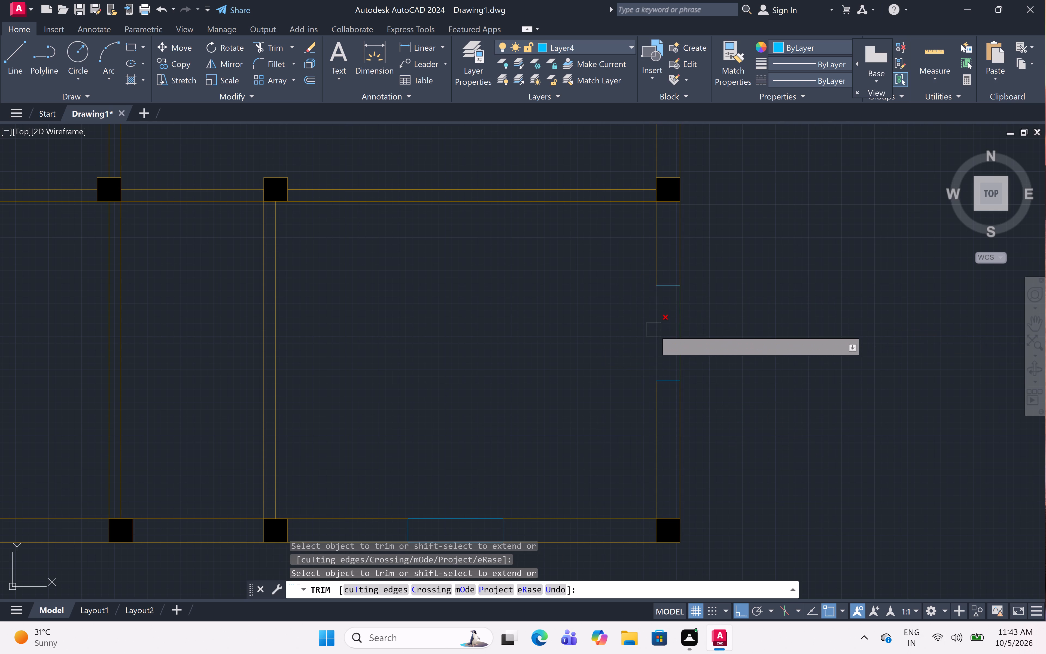
{"action": "left_click", "coordinate": [654, 330]}
{"action": "double_click", "coordinate": [683, 329]}
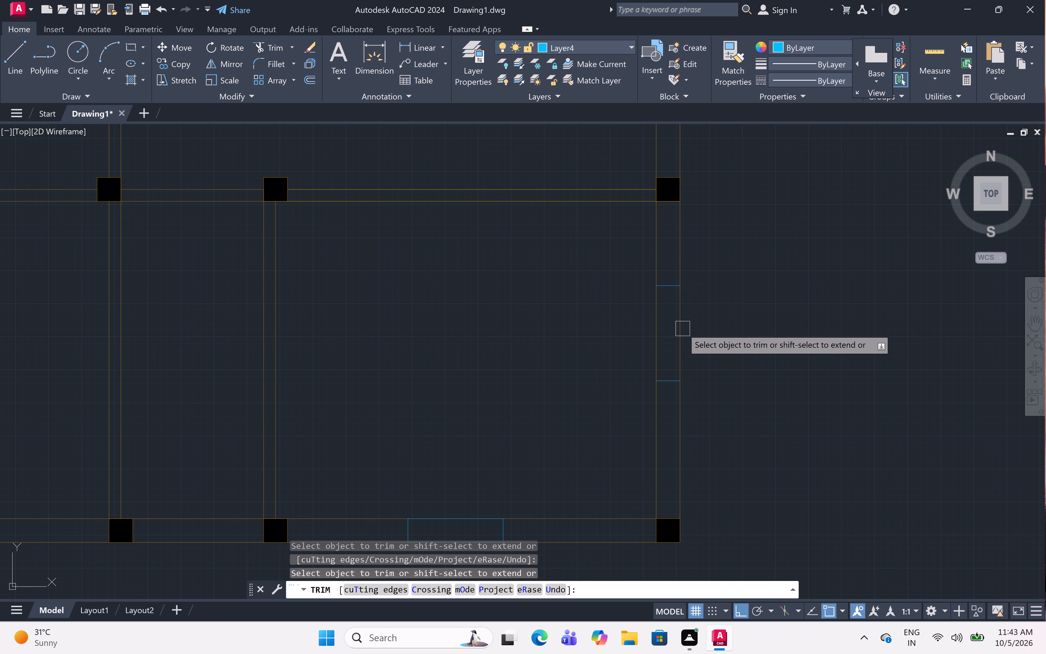
{"action": "left_click", "coordinate": [678, 326]}
{"action": "left_click", "coordinate": [654, 331]}
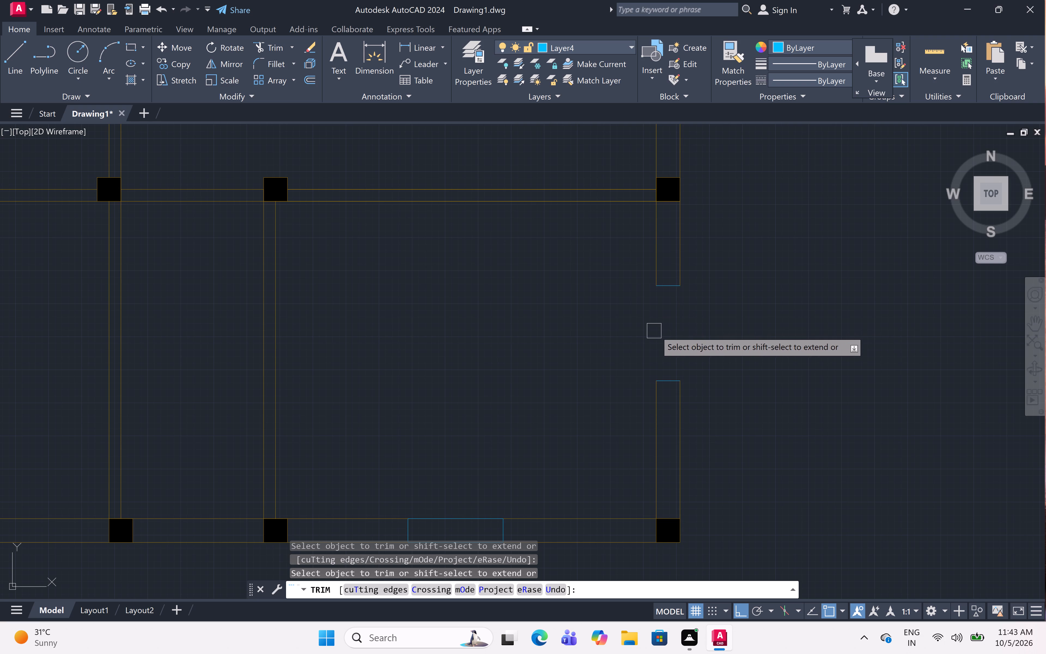
{"action": "key", "text": "Escape"}
Draw two 3' lines joining the end lines of the right-wall opening along the outer and inner wall faces.
{"action": "type", "text": "l"}
{"action": "key", "text": "space"}
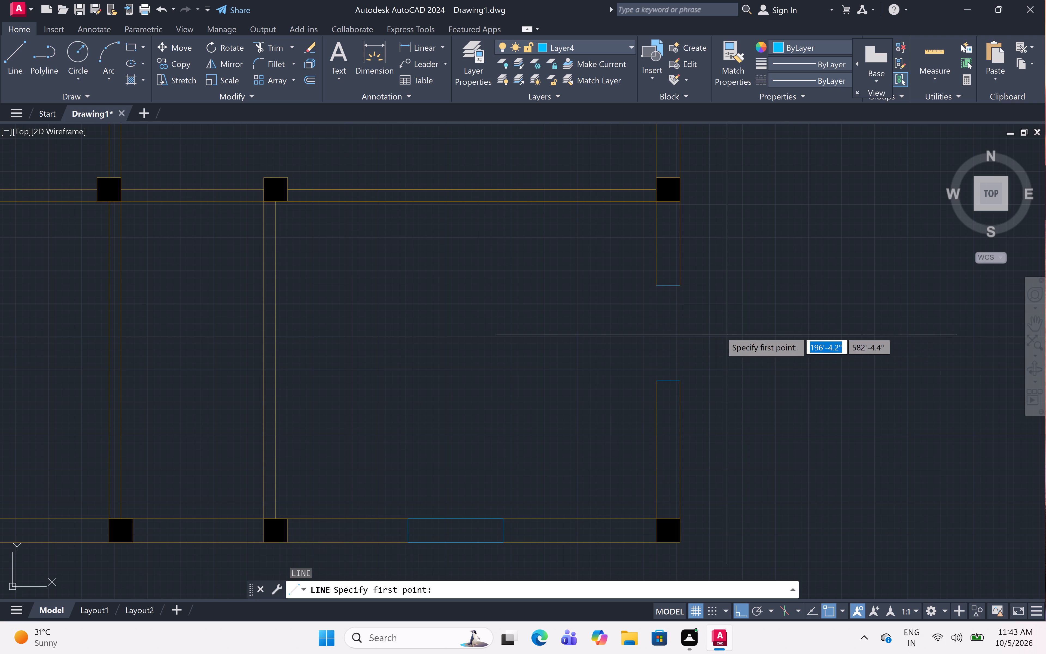
{"action": "left_click", "coordinate": [682, 288]}
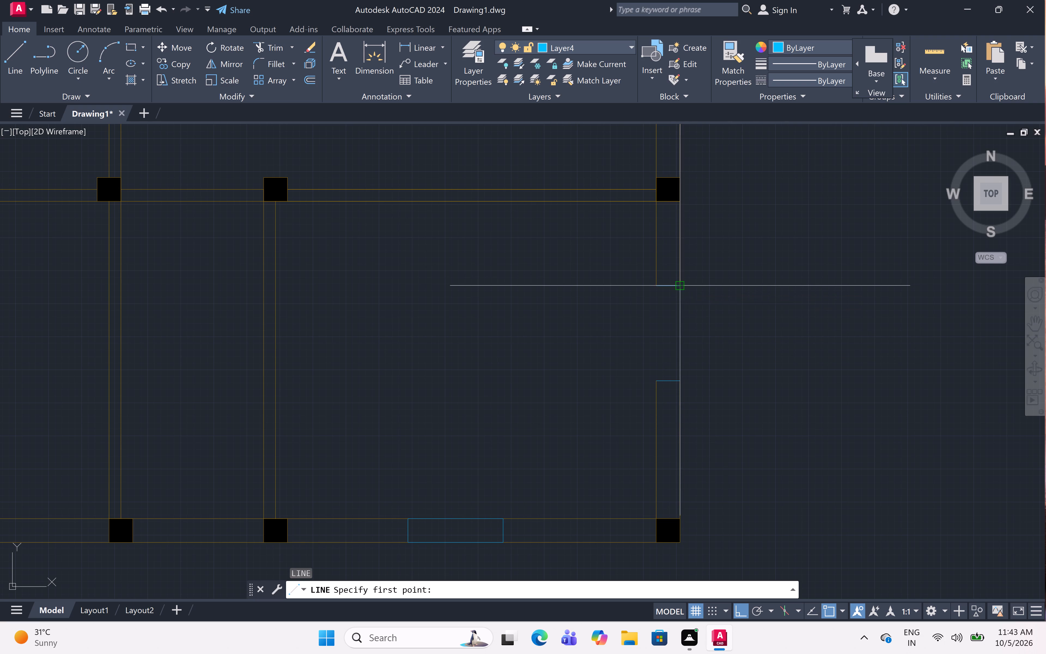
{"action": "left_click", "coordinate": [682, 381]}
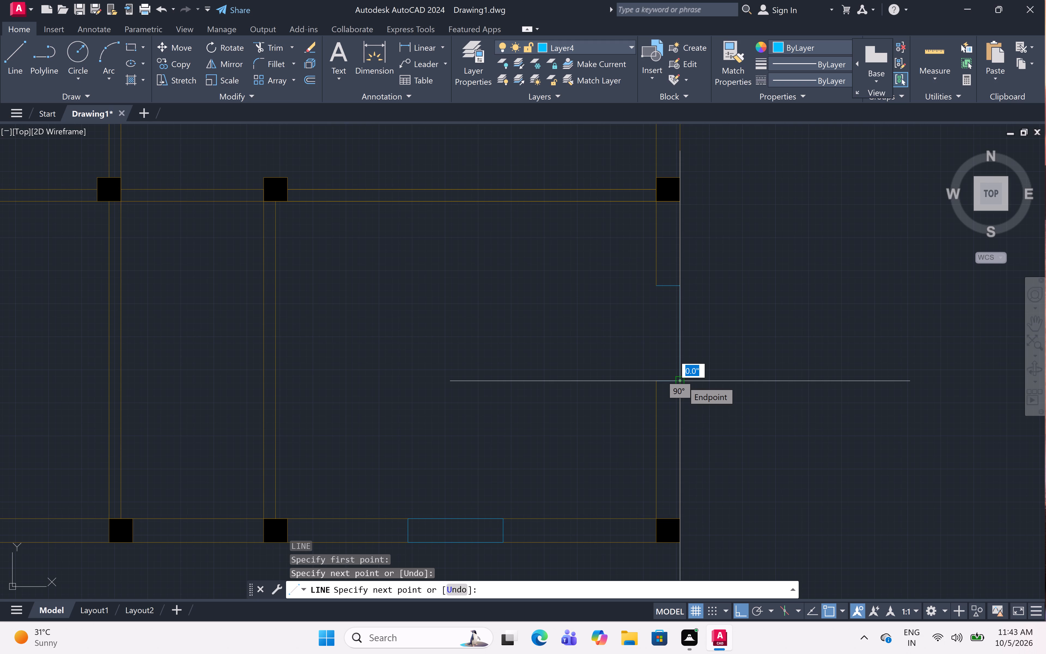
{"action": "key", "text": "space"}
{"action": "key", "text": "space"}
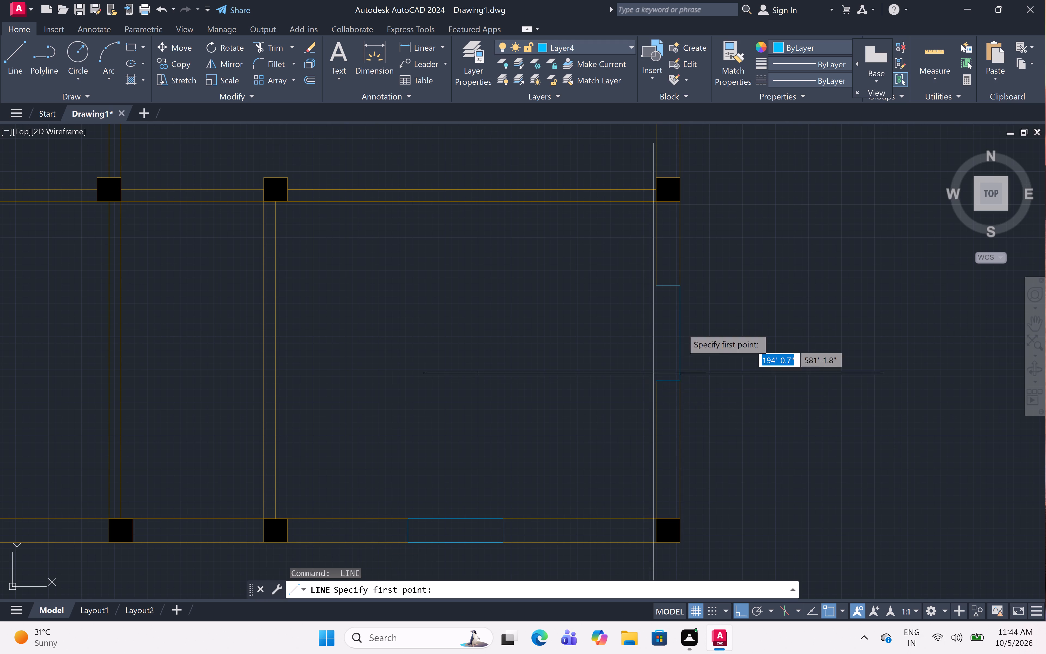
{"action": "left_click", "coordinate": [654, 285]}
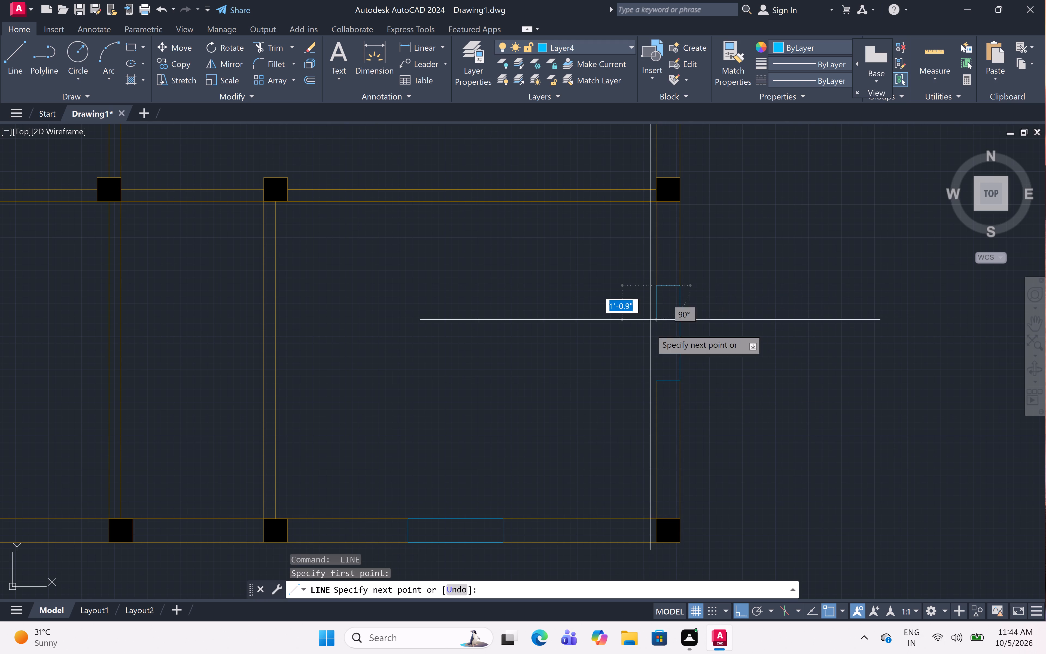
{"action": "left_click", "coordinate": [655, 383]}
{"action": "key", "text": "space"}
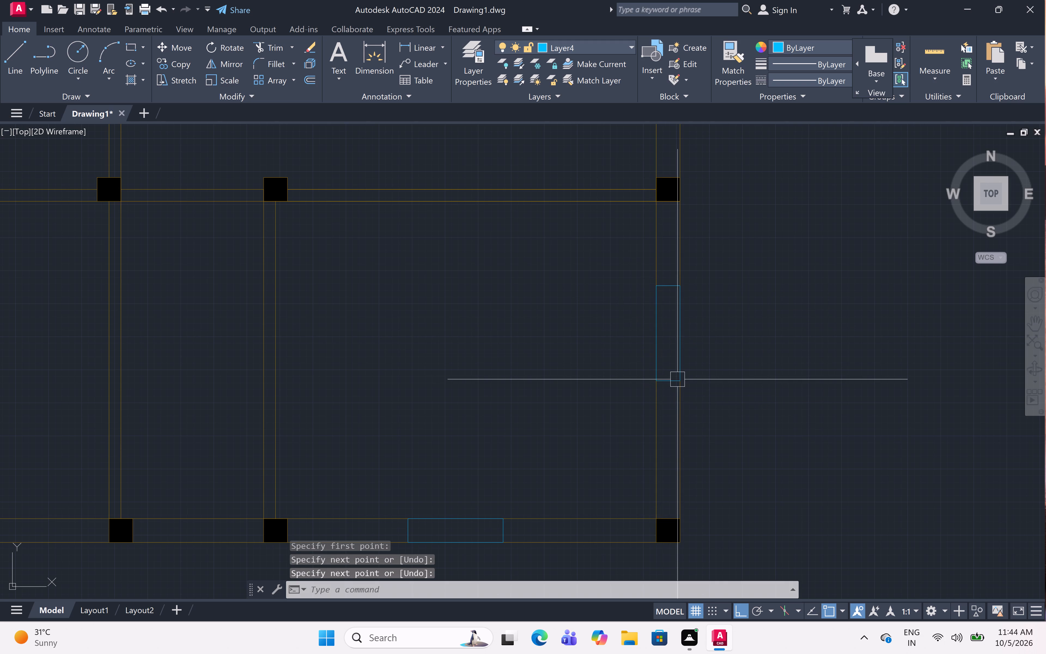
Outline a 3' opening with a closed rectangle across the right outer wall, two column bays above the lower-right room.
{"action": "scroll", "coordinate": [677, 379], "scroll_direction": "down", "scroll_amount": 1}
{"action": "scroll", "coordinate": [677, 379], "scroll_direction": "up", "scroll_amount": 1}
{"action": "scroll", "coordinate": [677, 379], "scroll_direction": "down", "scroll_amount": 3}
{"action": "scroll", "coordinate": [677, 379], "scroll_direction": "up", "scroll_amount": 2}
{"action": "scroll", "coordinate": [677, 379], "scroll_direction": "down", "scroll_amount": 1}
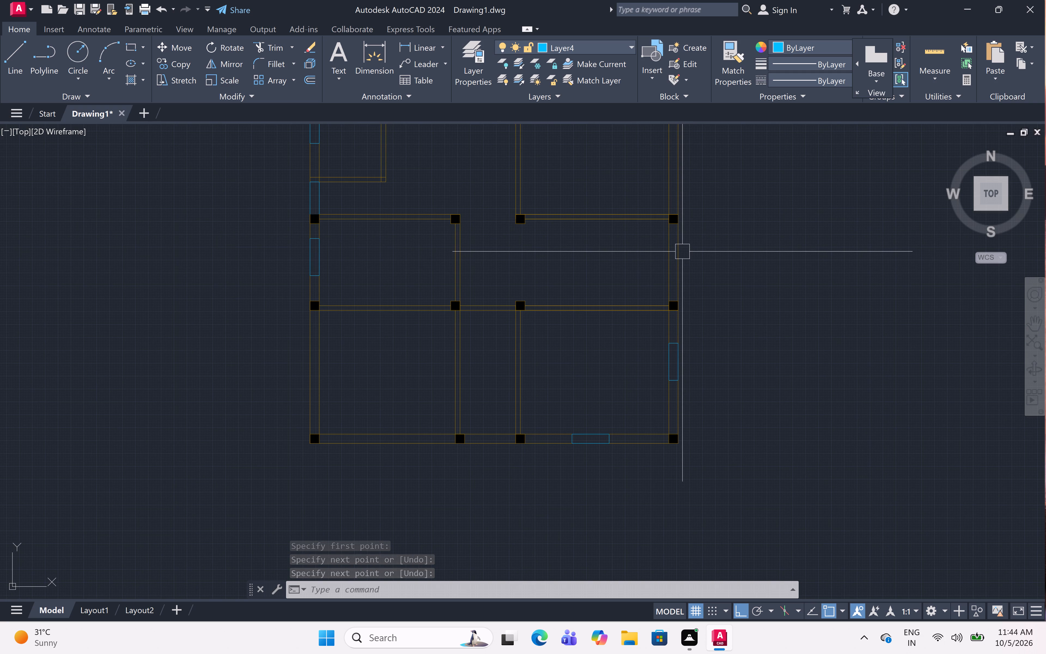
{"action": "scroll", "coordinate": [685, 249], "scroll_direction": "down", "scroll_amount": 2}
{"action": "scroll", "coordinate": [682, 210], "scroll_direction": "up", "scroll_amount": 7}
{"action": "scroll", "coordinate": [682, 210], "scroll_direction": "down", "scroll_amount": 1}
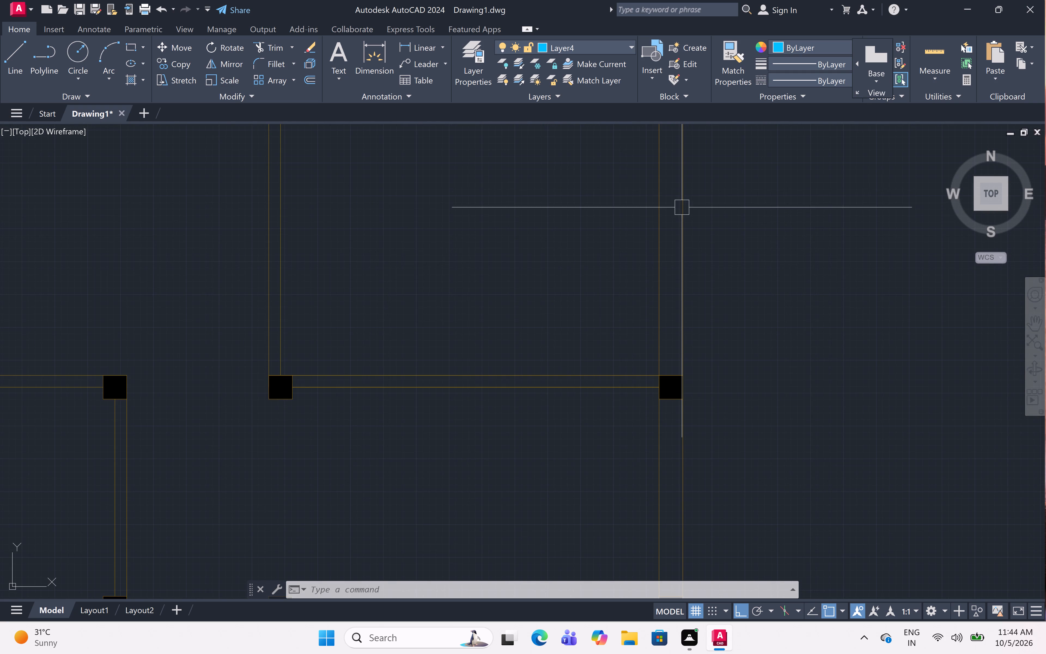
{"action": "scroll", "coordinate": [682, 192], "scroll_direction": "down", "scroll_amount": 4}
{"action": "scroll", "coordinate": [700, 165], "scroll_direction": "up", "scroll_amount": 4}
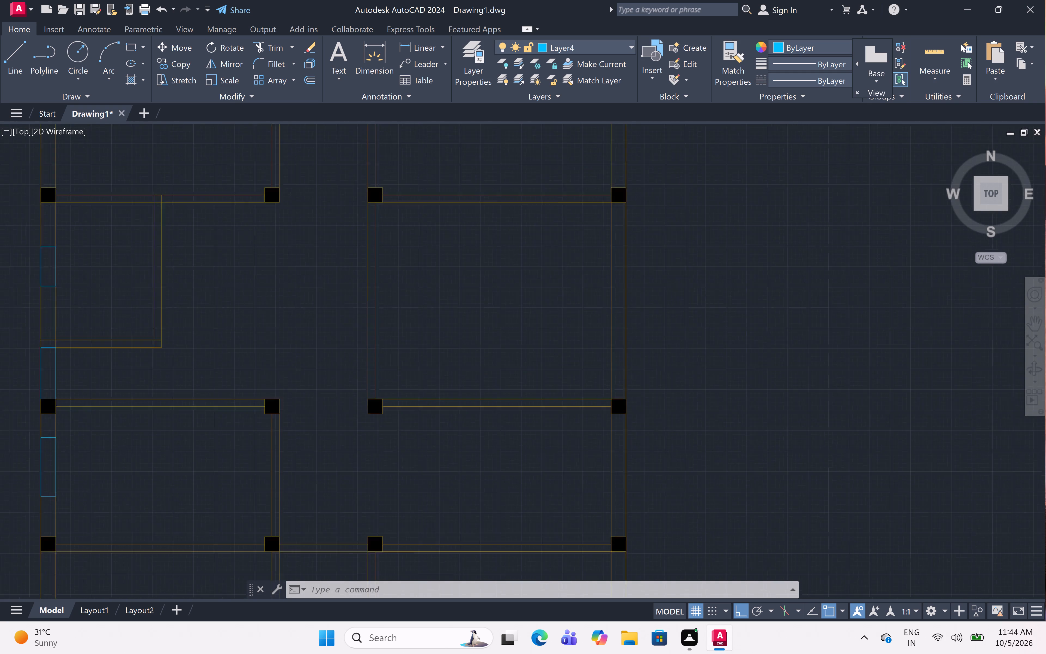
{"action": "type", "text": "l"}
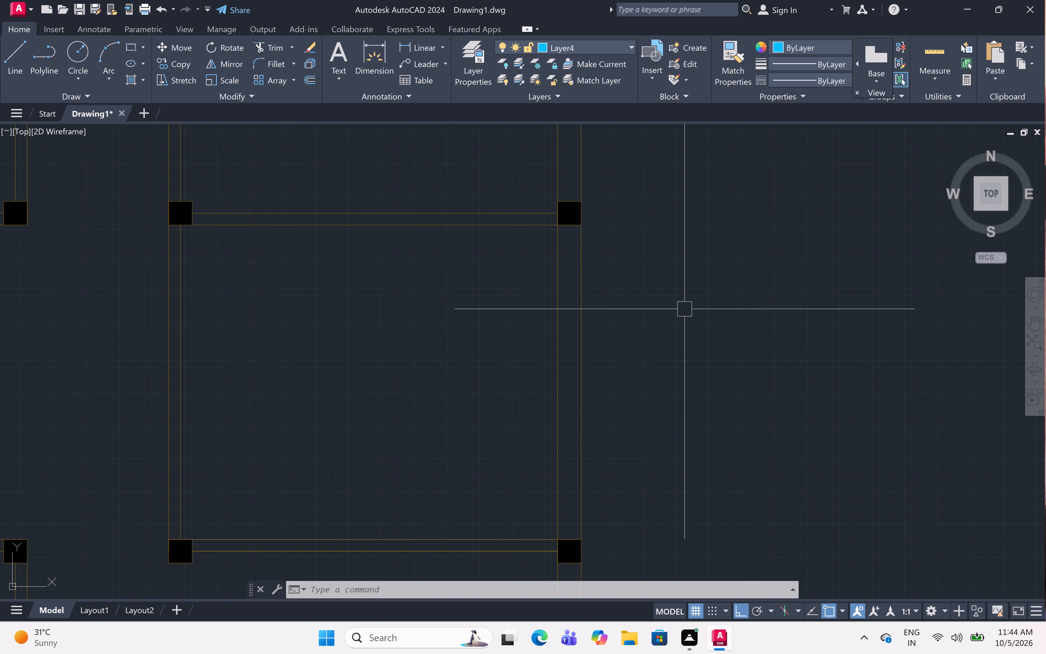
{"action": "key", "text": "space"}
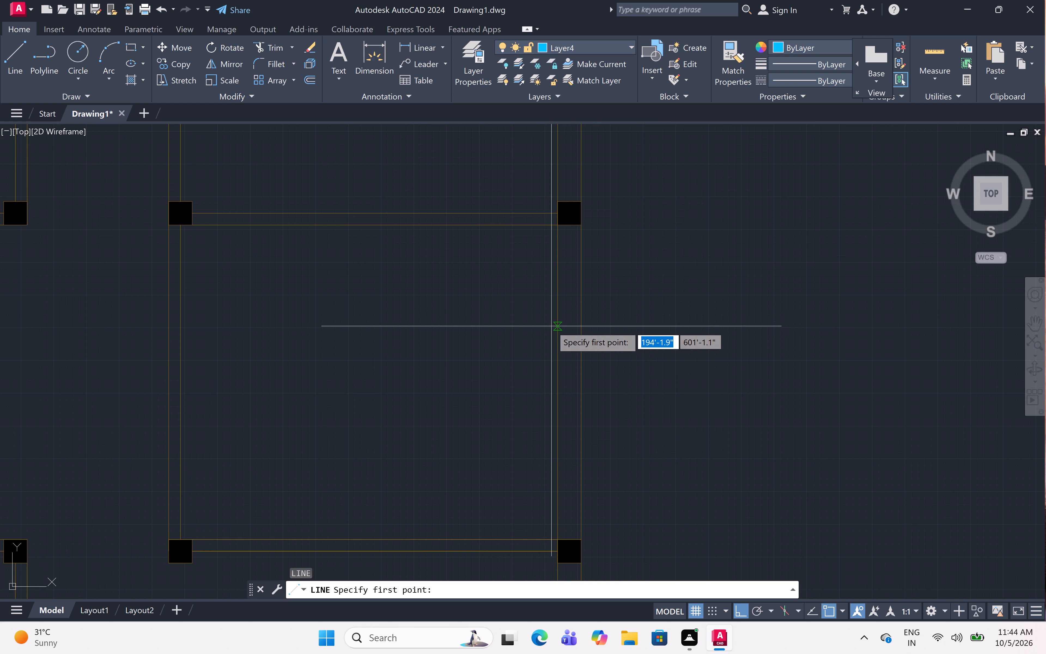
{"action": "left_click", "coordinate": [560, 325]}
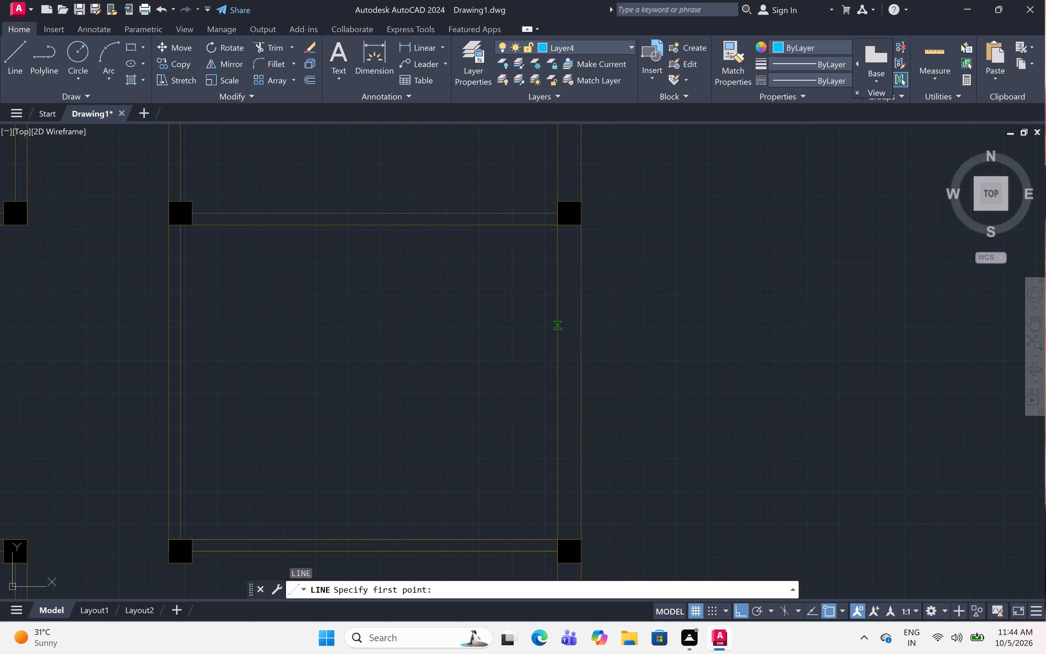
{"action": "left_click", "coordinate": [581, 328]}
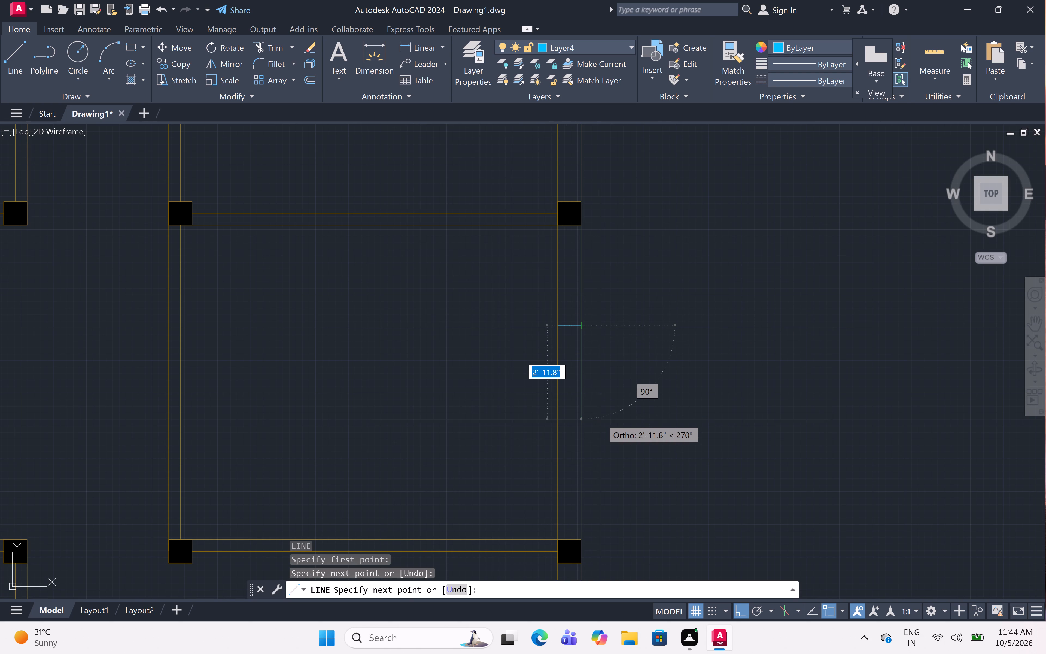
{"action": "type", "text": "3'"}
{"action": "key", "text": "space"}
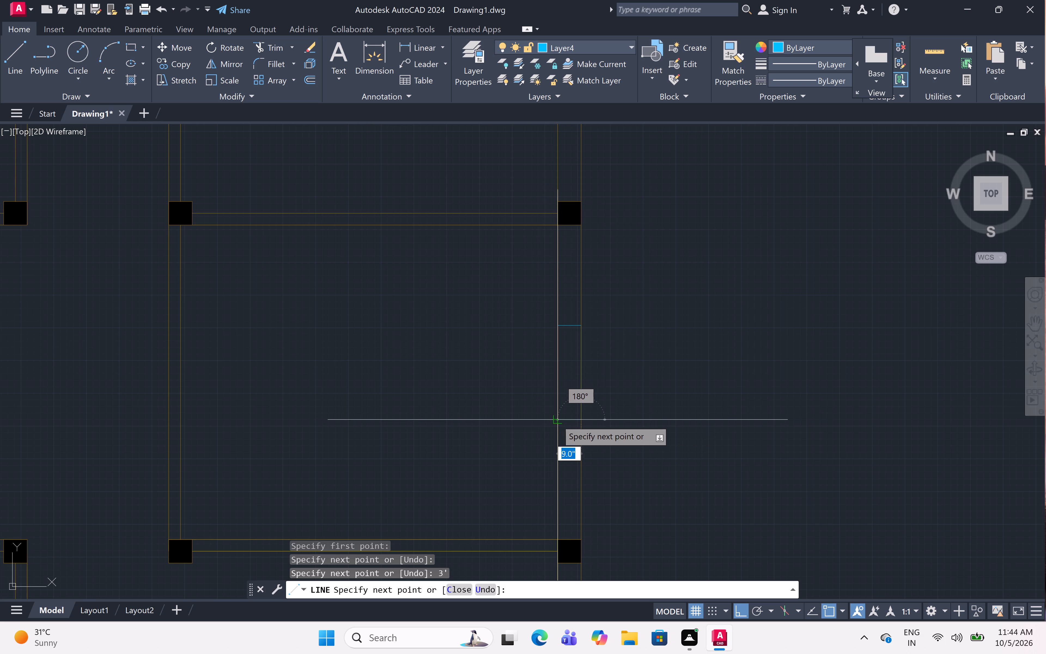
{"action": "left_click_drag", "start_coordinate": [557, 420], "coordinate": [557, 406]}
{"action": "left_click", "coordinate": [557, 328]}
{"action": "key", "text": "Escape"}
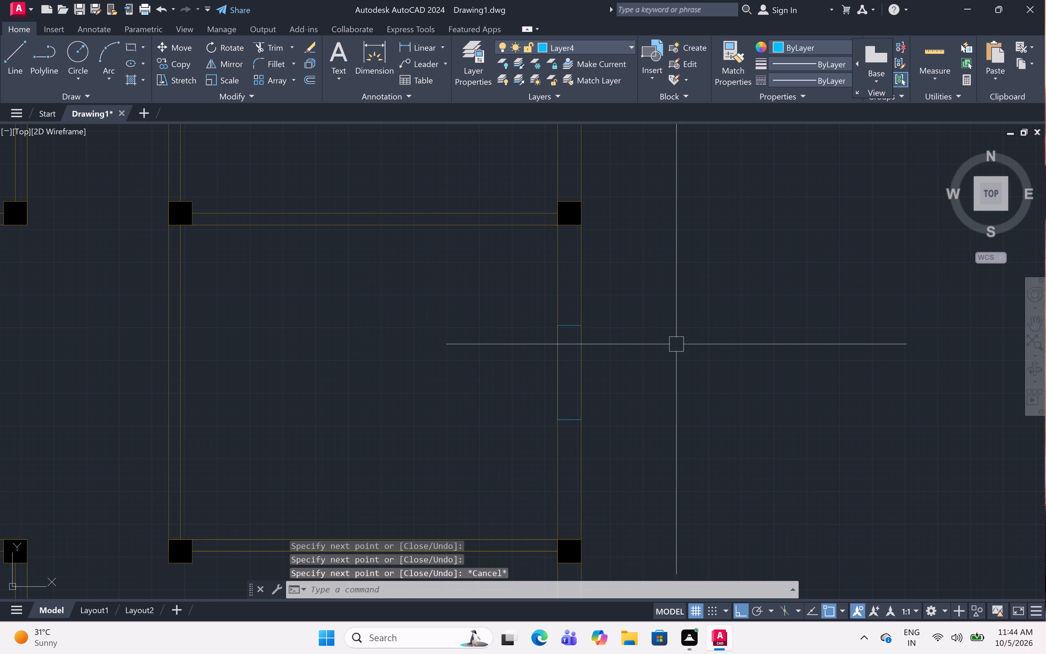
Trim away both right outer-wall faces between the end lines of the new 3' opening, two bays above the lower-right room.
{"action": "key", "text": "t"}
{"action": "key", "text": "r"}
{"action": "key", "text": "space"}
{"action": "left_click", "coordinate": [637, 349]}
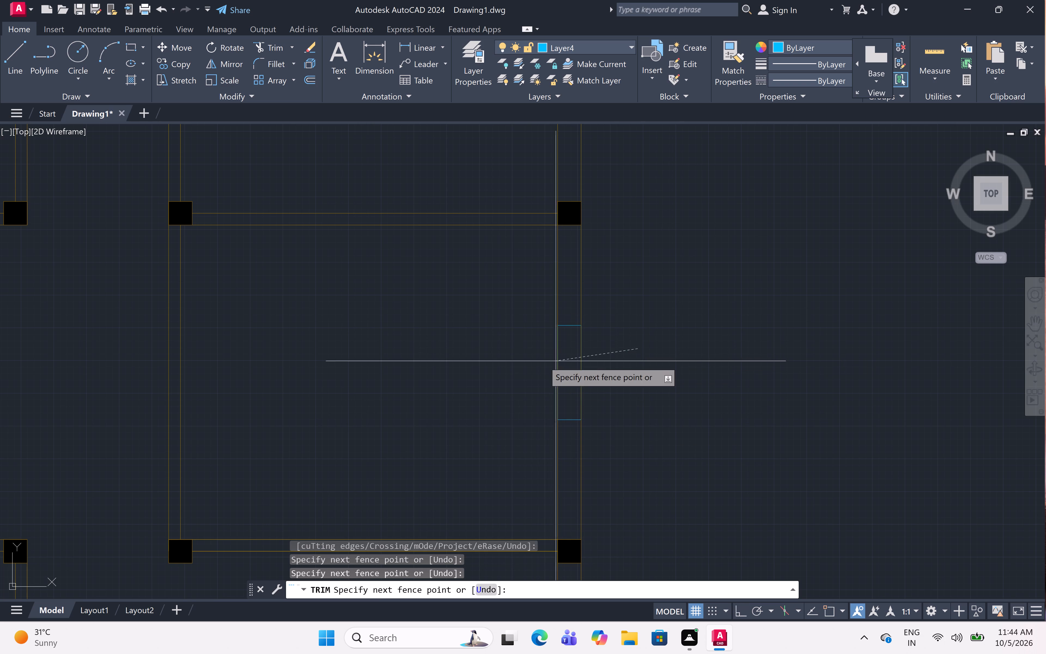
{"action": "left_click", "coordinate": [543, 361]}
{"action": "key", "text": "Escape"}
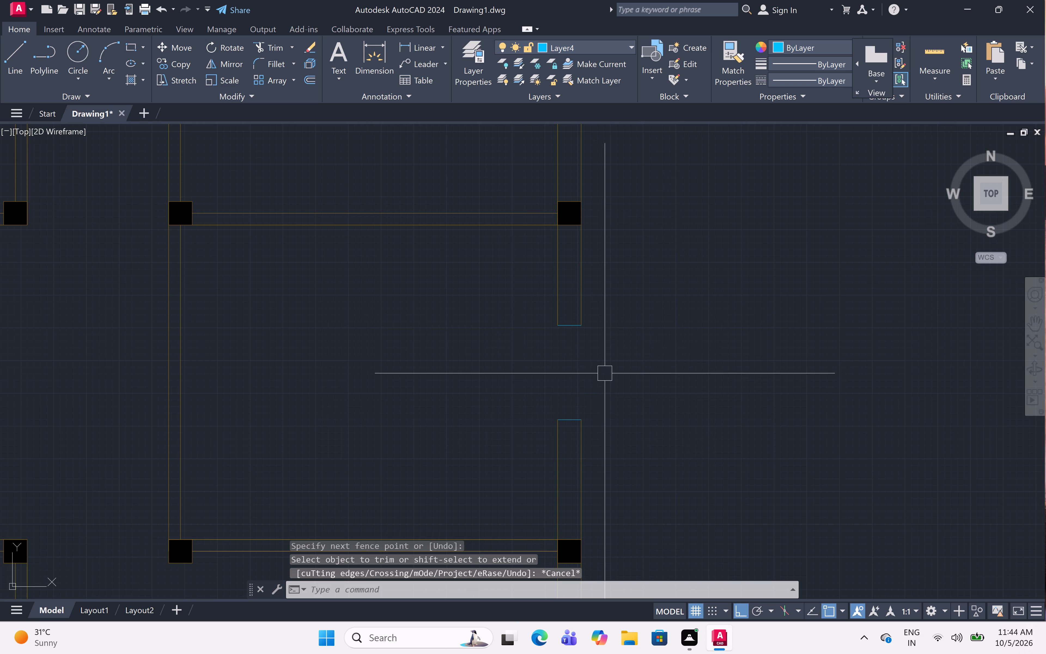
Draw two 3' lines joining the end lines of the trimmed right-wall opening along the outer and inner wall faces.
{"action": "key", "text": "l"}
{"action": "key", "text": "space"}
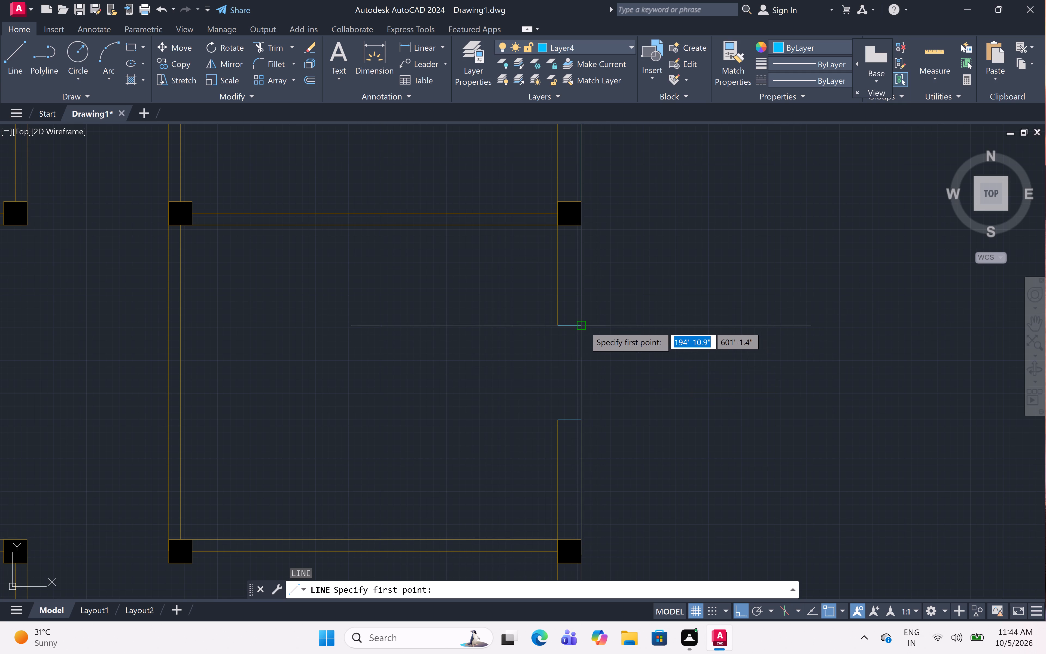
{"action": "left_click", "coordinate": [584, 327]}
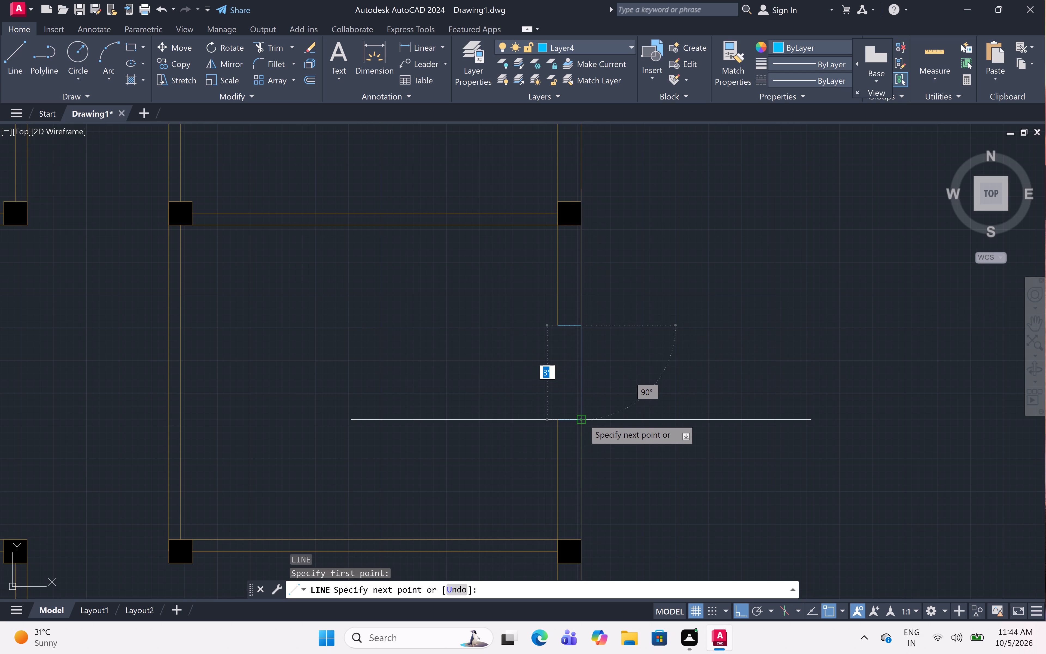
{"action": "left_click", "coordinate": [583, 419]}
{"action": "key", "text": "space"}
{"action": "key", "text": "space"}
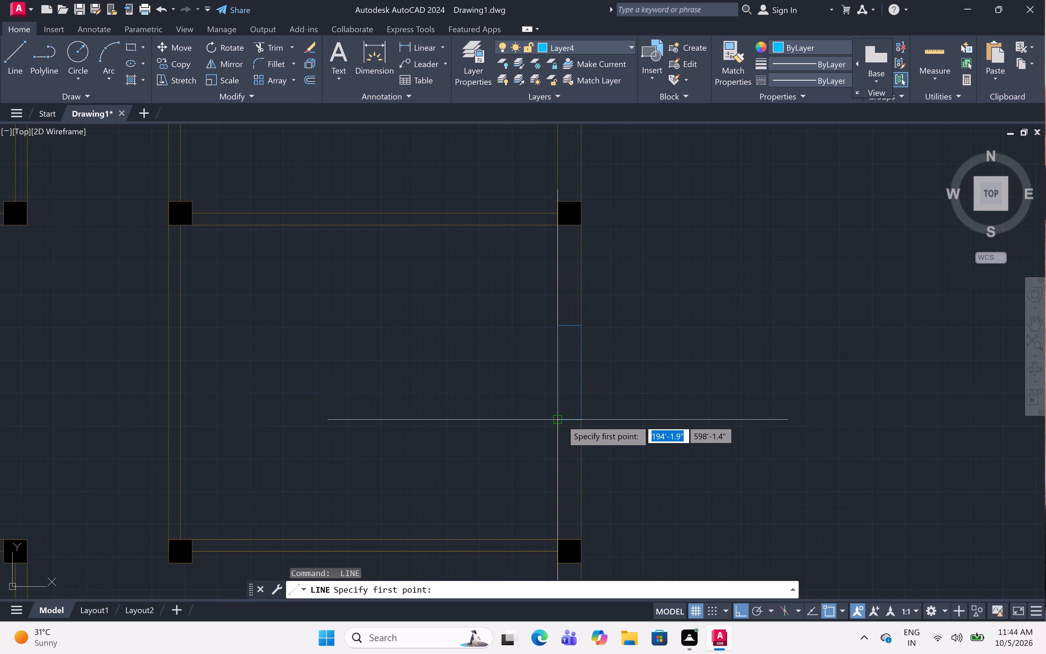
{"action": "left_click_drag", "start_coordinate": [561, 420], "coordinate": [561, 417]}
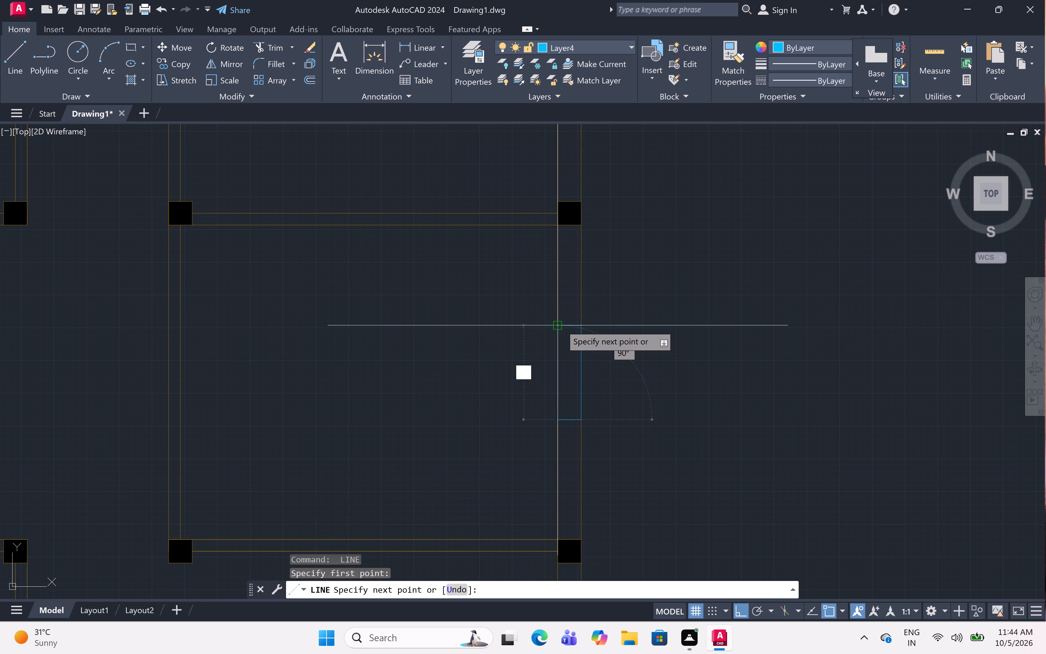
{"action": "left_click", "coordinate": [561, 325]}
{"action": "key", "text": "space"}
Outline a 3' opening with a closed rectangle across the right outer wall of the upper-right room.
{"action": "scroll", "coordinate": [597, 333], "scroll_direction": "down", "scroll_amount": 2}
{"action": "scroll", "coordinate": [597, 333], "scroll_direction": "up", "scroll_amount": 8}
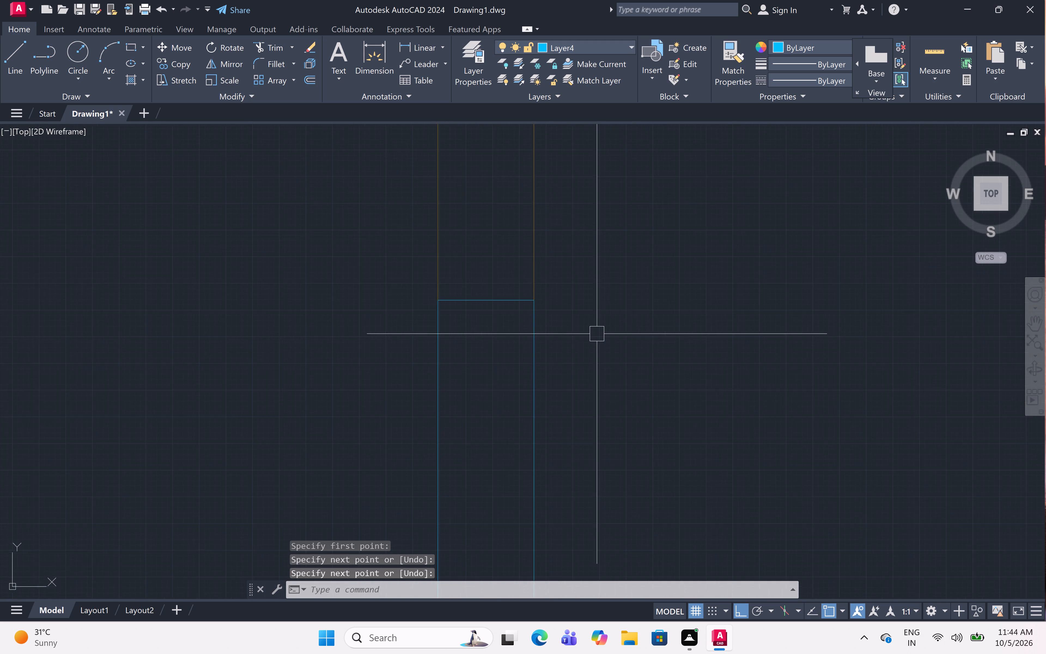
{"action": "scroll", "coordinate": [597, 334], "scroll_direction": "down", "scroll_amount": 1}
{"action": "scroll", "coordinate": [597, 334], "scroll_direction": "up", "scroll_amount": 1}
{"action": "scroll", "coordinate": [597, 334], "scroll_direction": "down", "scroll_amount": 2}
{"action": "scroll", "coordinate": [597, 334], "scroll_direction": "up", "scroll_amount": 1}
{"action": "scroll", "coordinate": [597, 334], "scroll_direction": "down", "scroll_amount": 3}
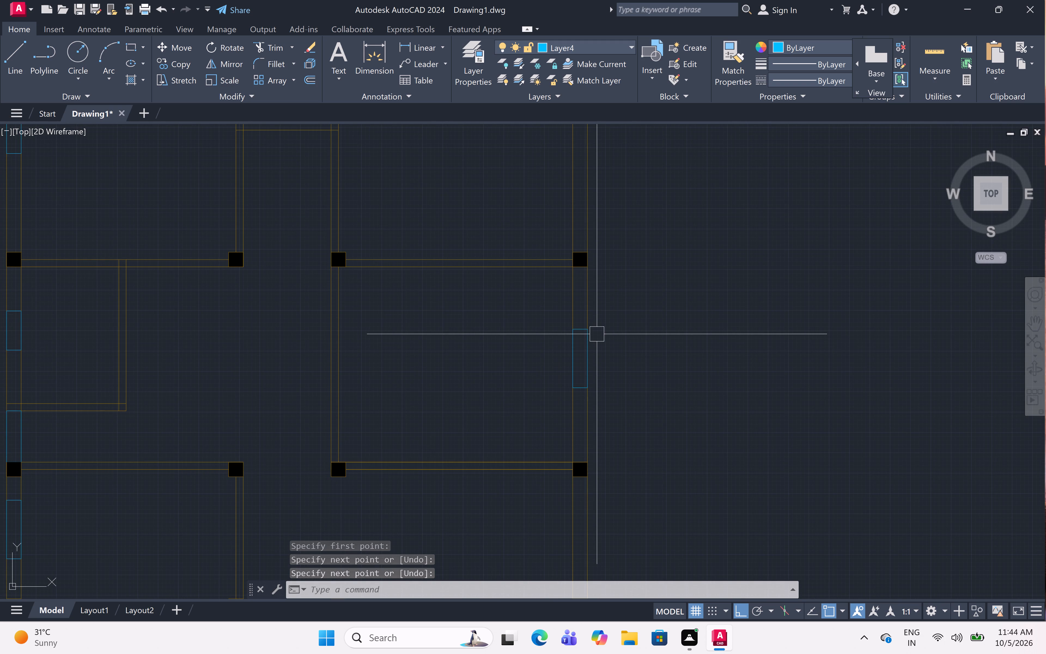
{"action": "scroll", "coordinate": [597, 334], "scroll_direction": "down", "scroll_amount": 2}
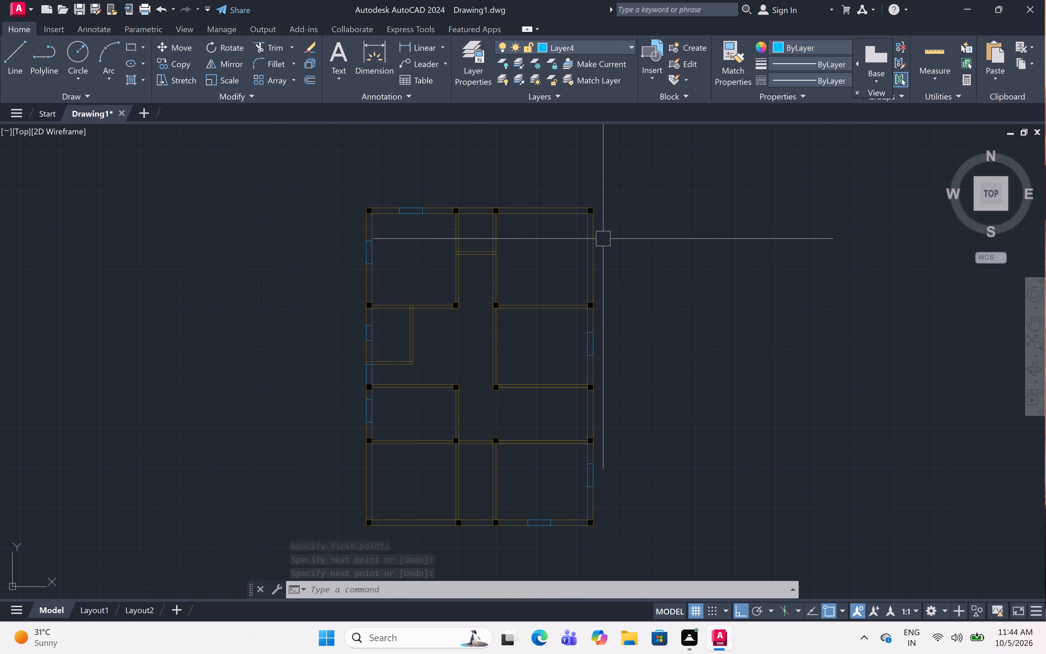
{"action": "scroll", "coordinate": [596, 204], "scroll_direction": "up", "scroll_amount": 2}
{"action": "scroll", "coordinate": [596, 204], "scroll_direction": "down", "scroll_amount": 1}
{"action": "scroll", "coordinate": [596, 204], "scroll_direction": "up", "scroll_amount": 1}
{"action": "scroll", "coordinate": [596, 204], "scroll_direction": "down", "scroll_amount": 3}
{"action": "scroll", "coordinate": [596, 204], "scroll_direction": "up", "scroll_amount": 1}
{"action": "scroll", "coordinate": [601, 240], "scroll_direction": "up", "scroll_amount": 1}
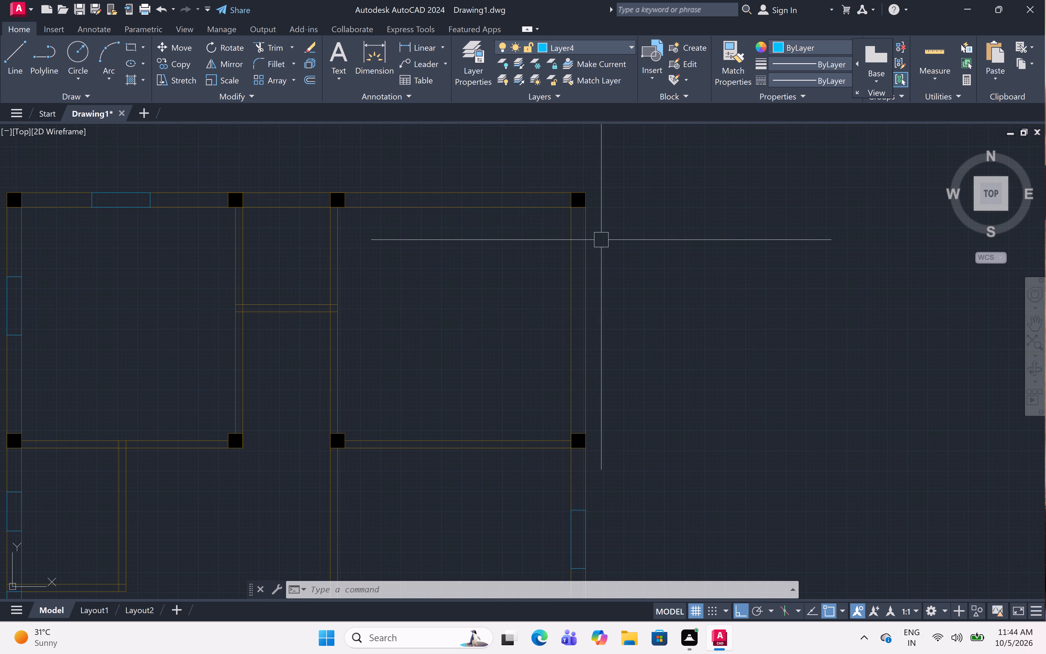
{"action": "type", "text": "l"}
{"action": "key", "text": "space"}
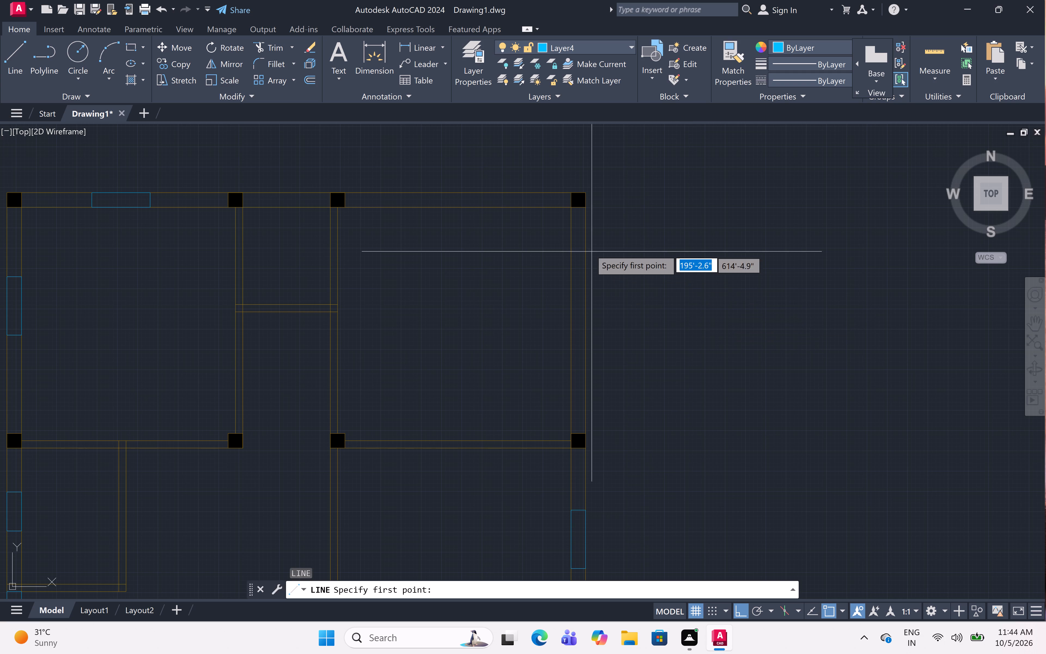
{"action": "scroll", "coordinate": [593, 253], "scroll_direction": "up", "scroll_amount": 2}
{"action": "scroll", "coordinate": [584, 294], "scroll_direction": "down", "scroll_amount": 2}
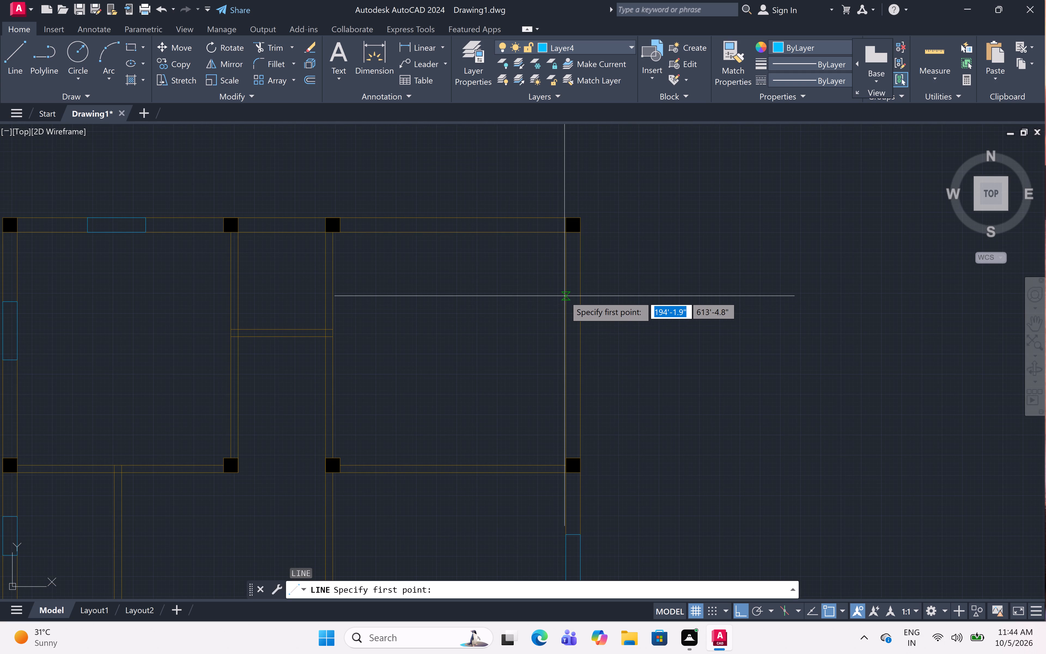
{"action": "left_click", "coordinate": [564, 296]}
{"action": "left_click", "coordinate": [583, 298]}
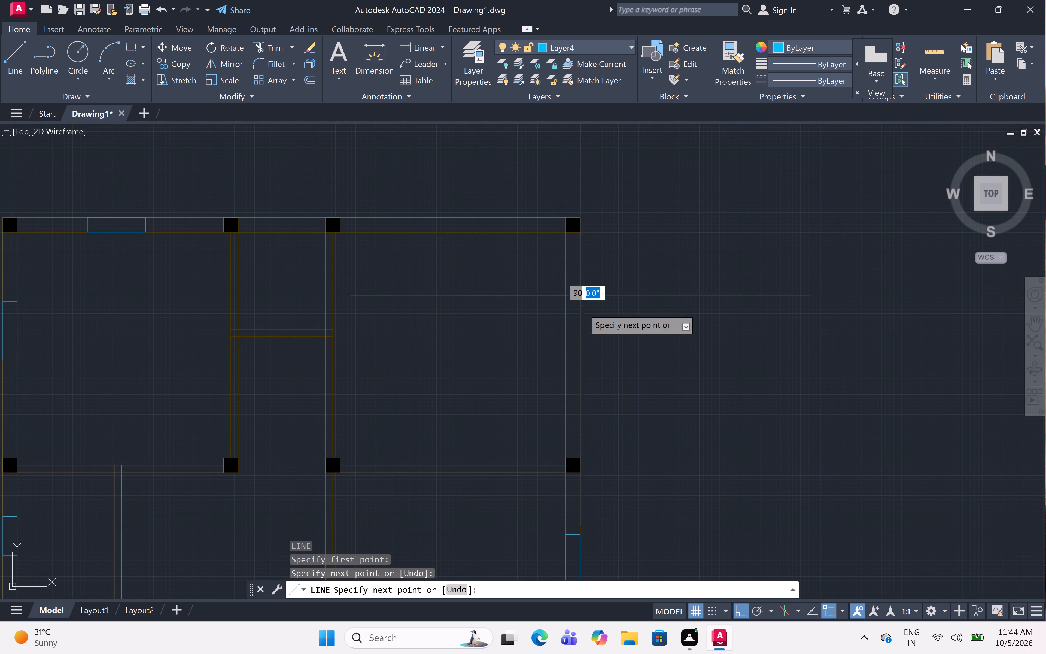
{"action": "type", "text": "3'"}
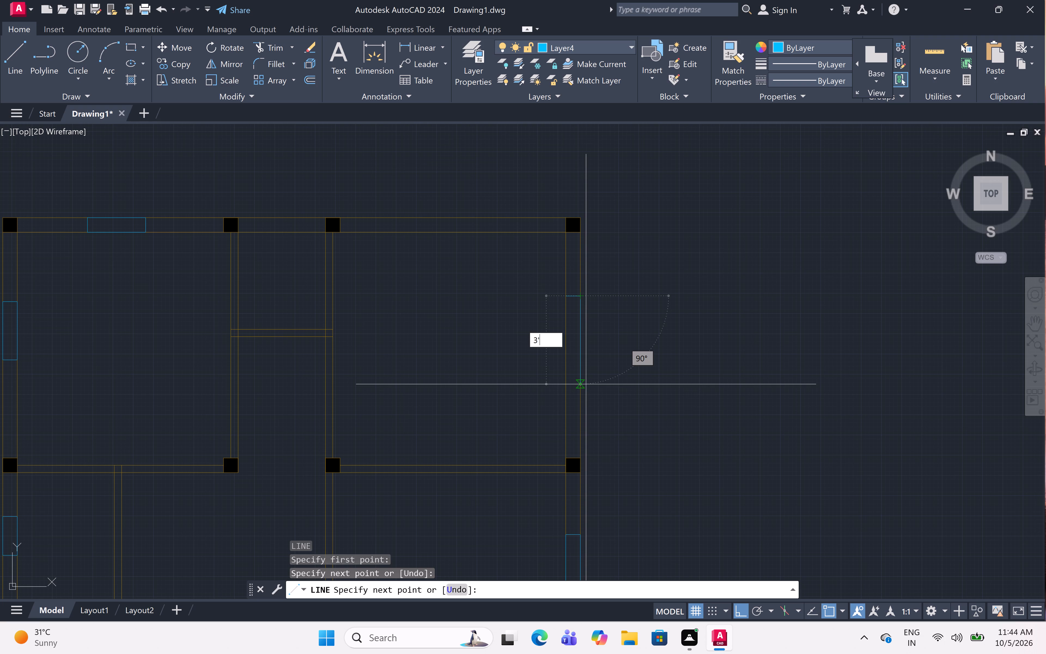
{"action": "key", "text": "space"}
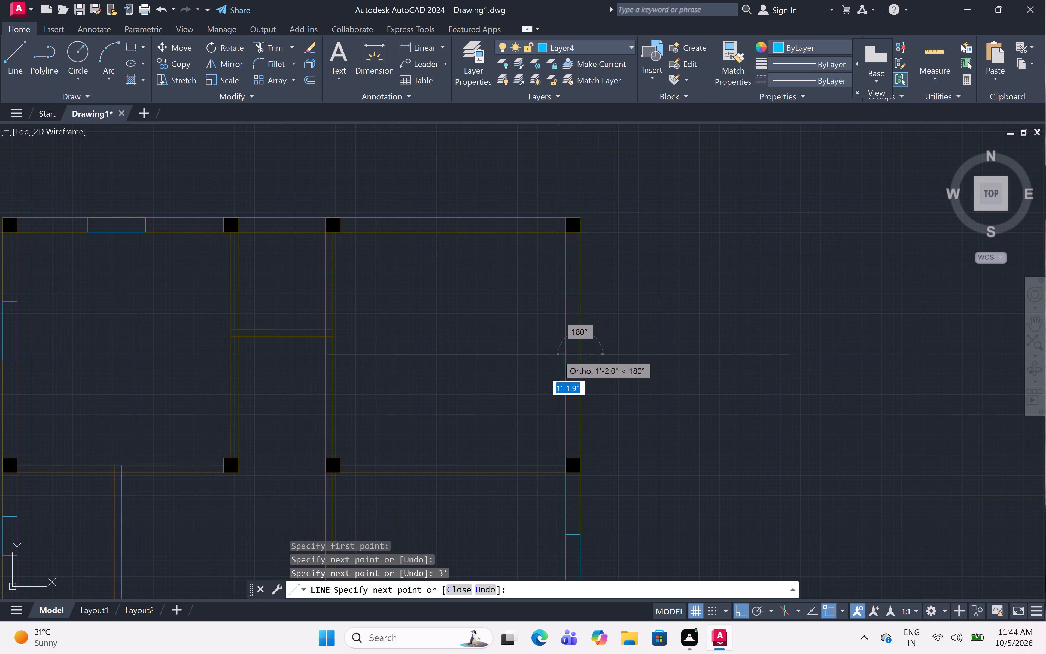
{"action": "left_click", "coordinate": [564, 356]}
{"action": "left_click", "coordinate": [564, 354]}
{"action": "left_click", "coordinate": [566, 298]}
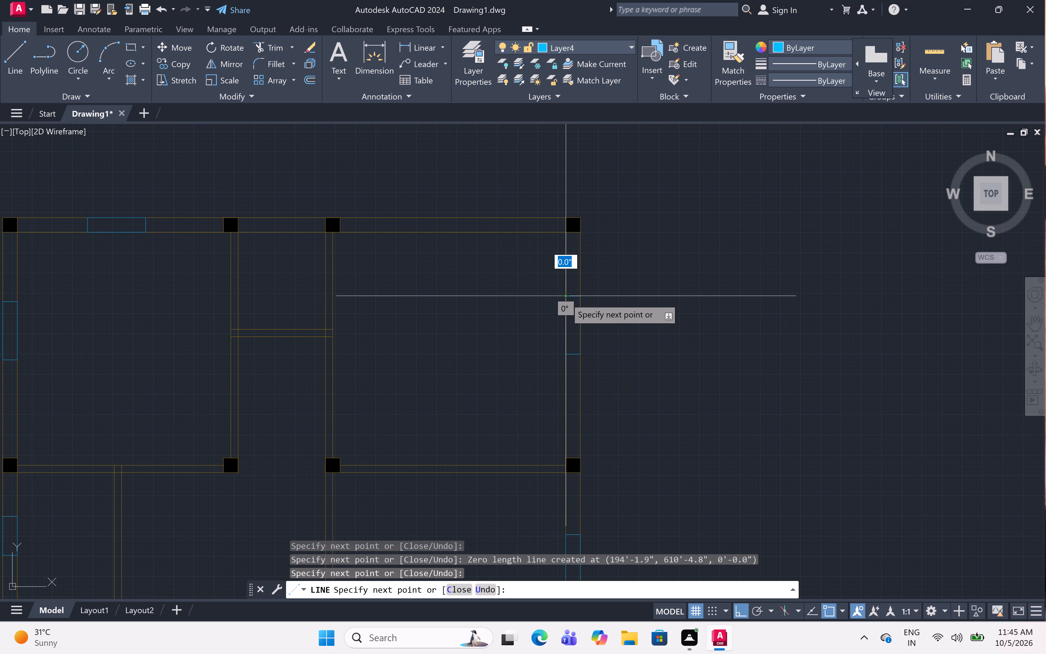
{"action": "key", "text": "Escape"}
Trim away both right outer-wall faces between the end lines of the upper-right room's 3' opening.
{"action": "key", "text": "t"}
{"action": "type", "text": "r"}
{"action": "key", "text": "space"}
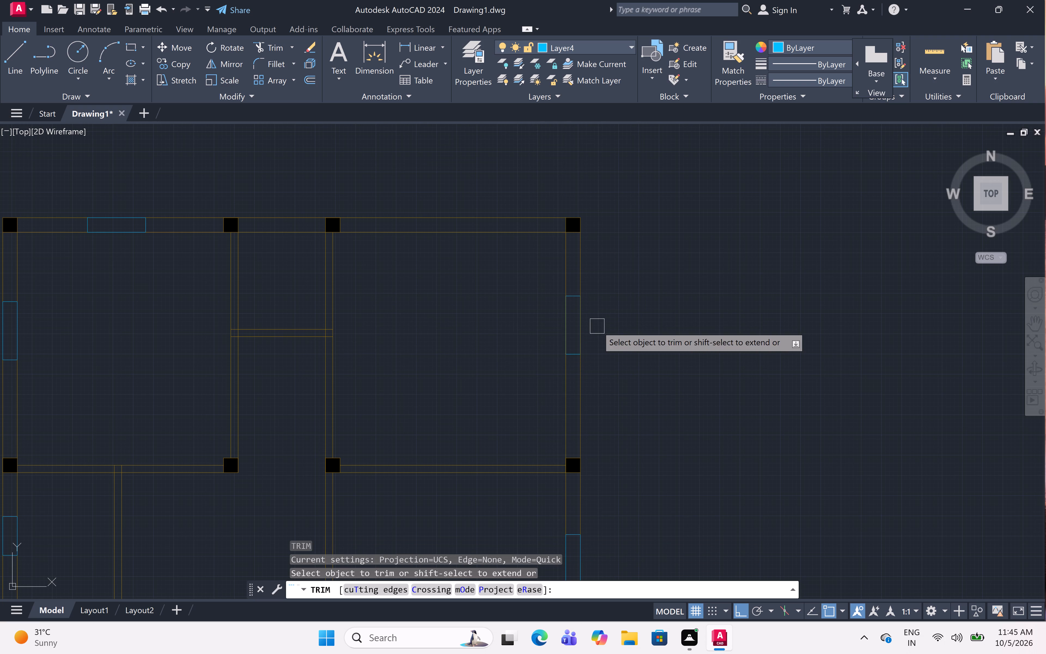
{"action": "left_click", "coordinate": [590, 312]}
{"action": "left_click", "coordinate": [550, 317]}
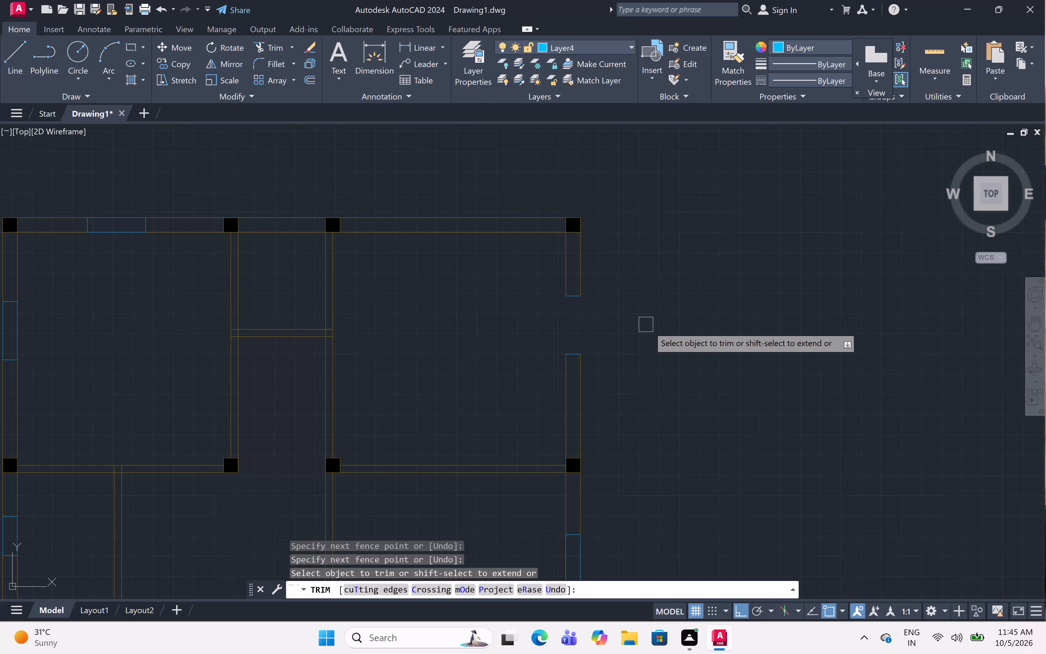
{"action": "key", "text": "Escape"}
Draw two 3' lines joining the end lines of the upper-right room's right-wall opening along the outer and inner faces.
{"action": "type", "text": "l"}
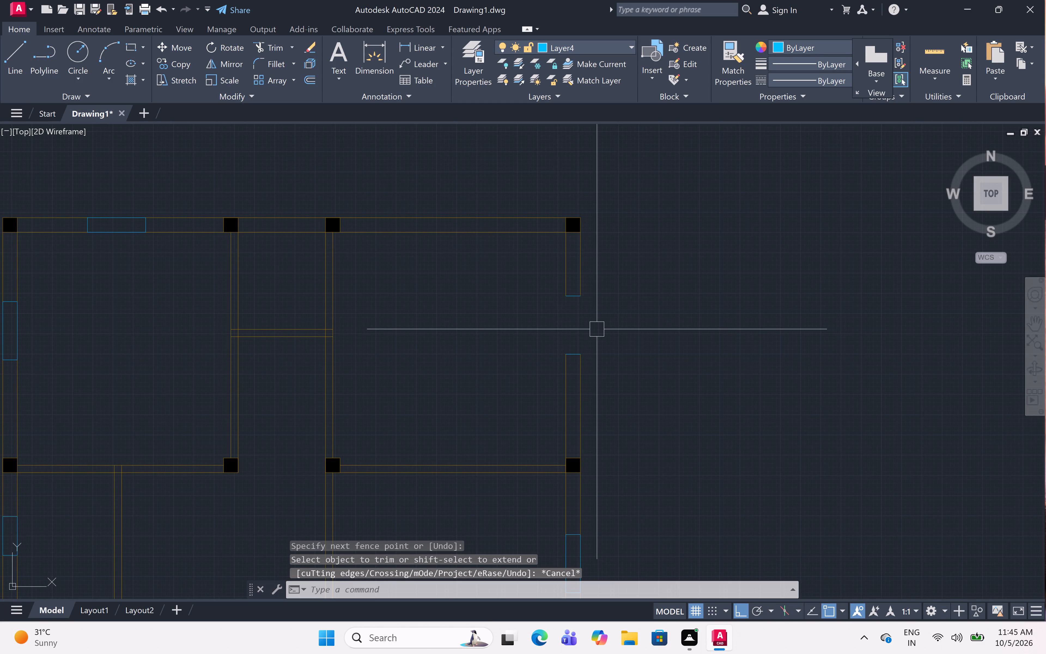
{"action": "key", "text": "space"}
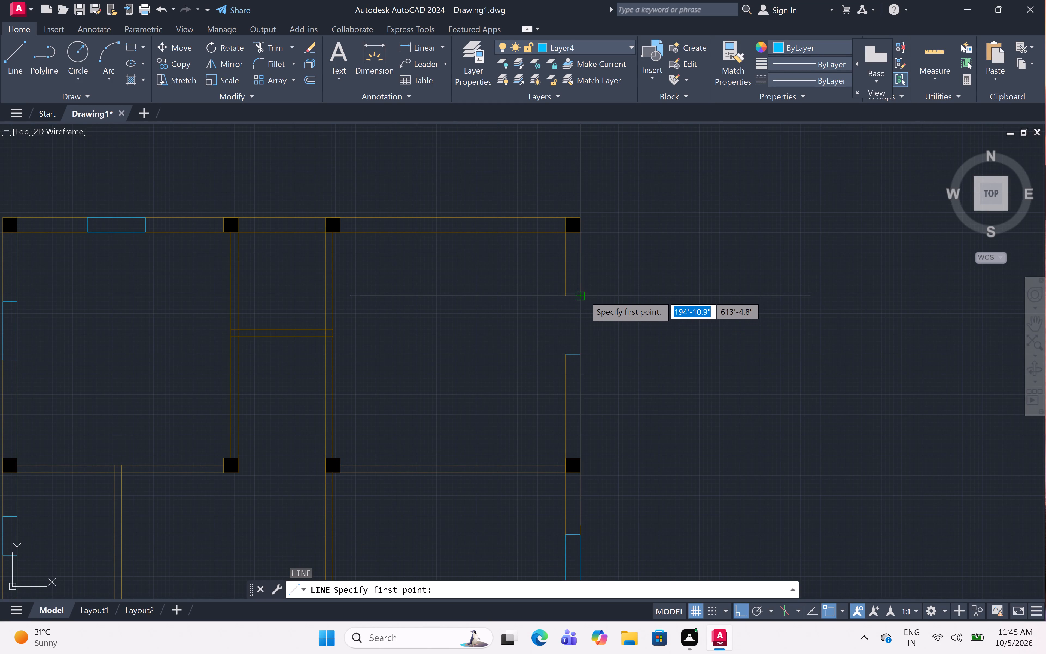
{"action": "left_click", "coordinate": [584, 296]}
{"action": "left_click", "coordinate": [581, 356]}
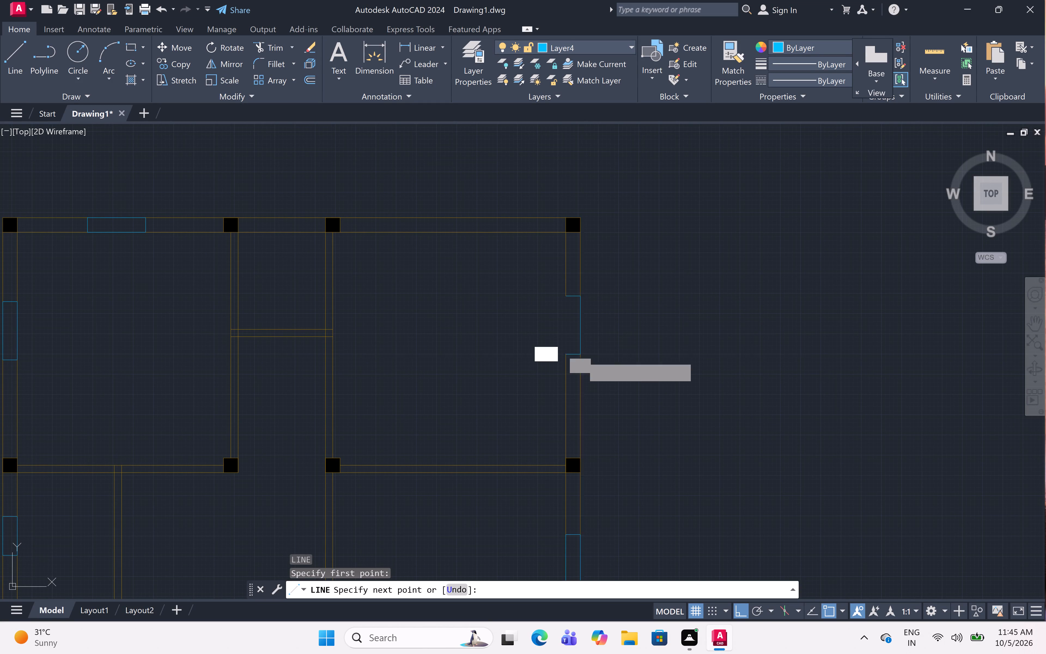
{"action": "key", "text": "space"}
{"action": "key", "text": "space"}
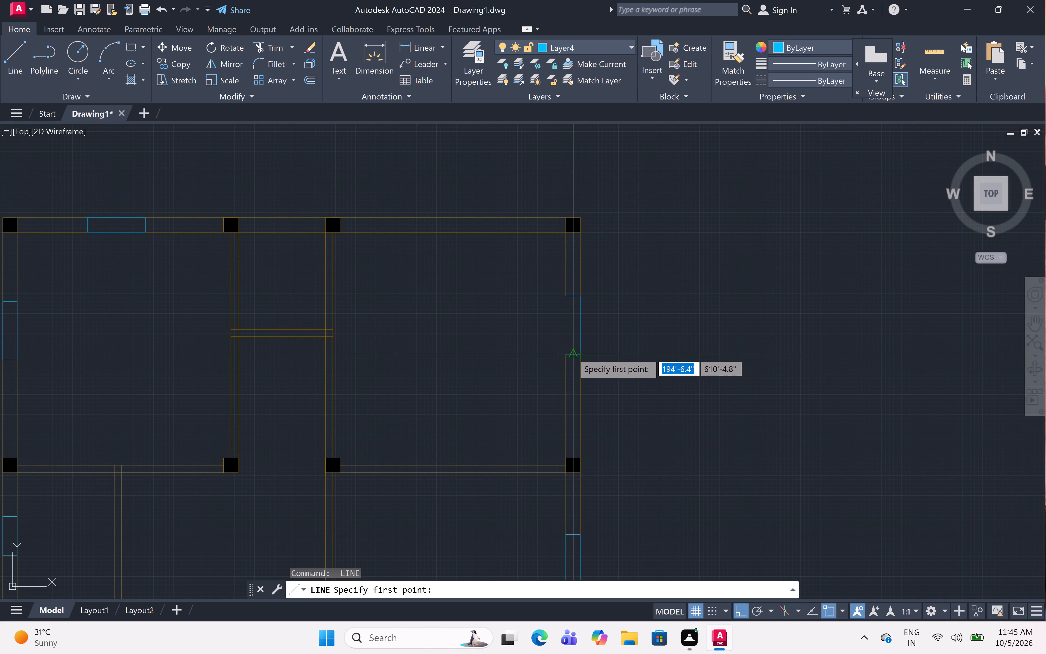
{"action": "left_click_drag", "start_coordinate": [567, 353], "coordinate": [567, 350]}
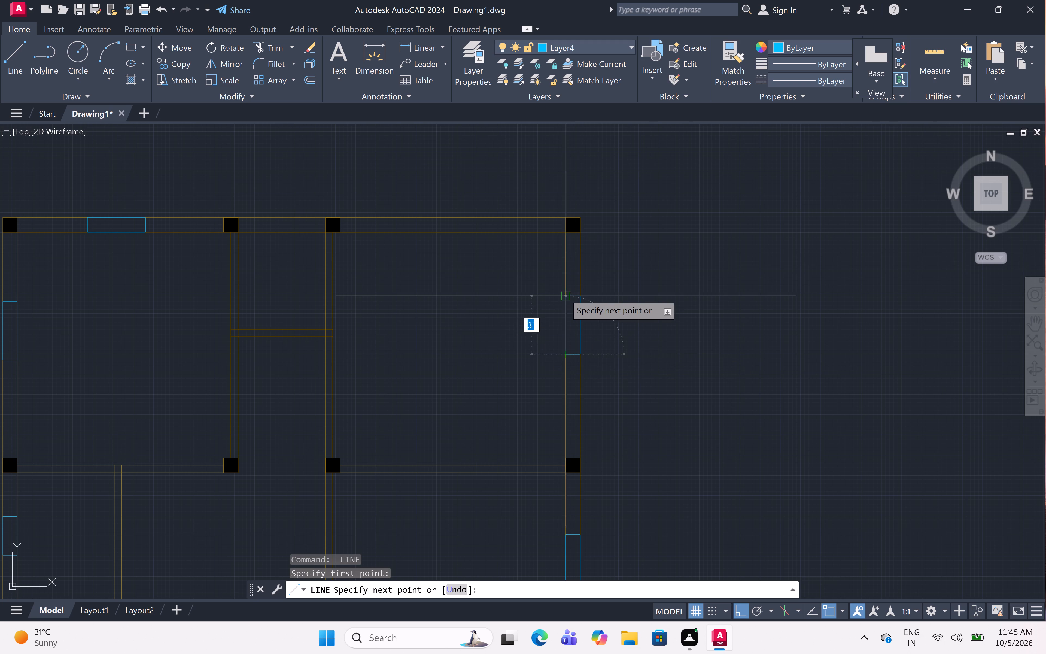
{"action": "left_click", "coordinate": [568, 295]}
{"action": "key", "text": "Escape"}
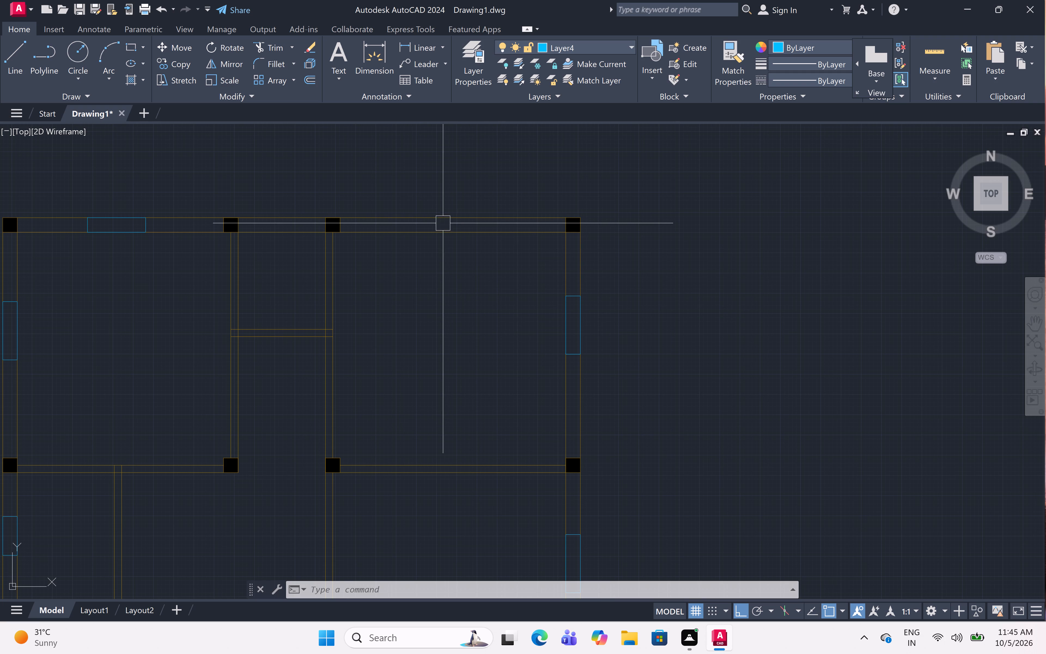
Outline a 3' opening with a closed rectangle across the top outer wall of the upper-right room.
{"action": "type", "text": "l"}
{"action": "key", "text": "space"}
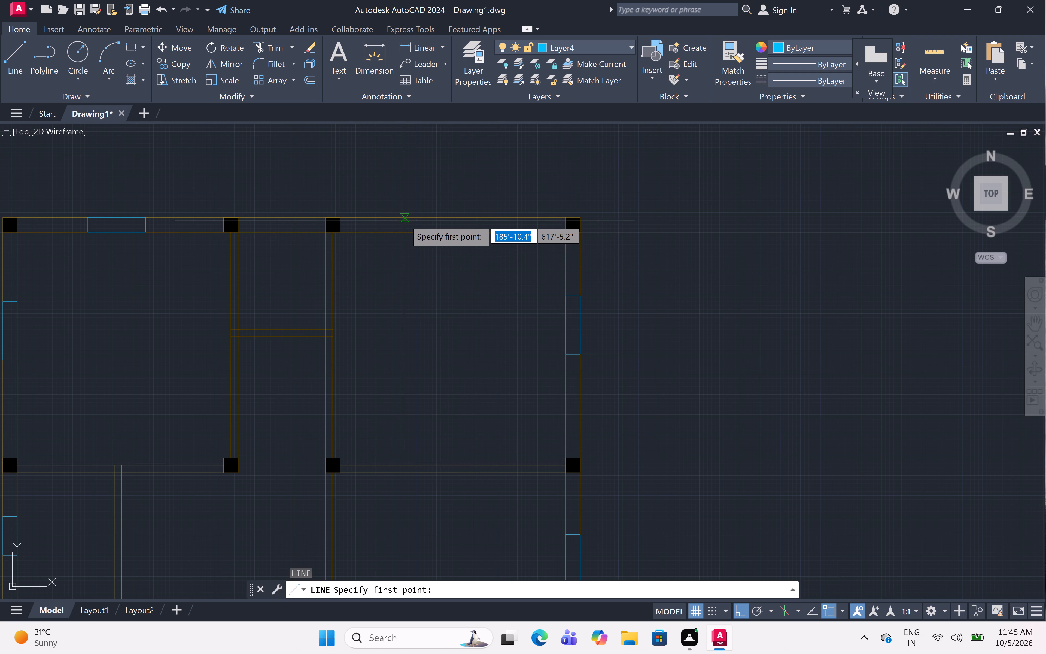
{"action": "left_click", "coordinate": [413, 220]}
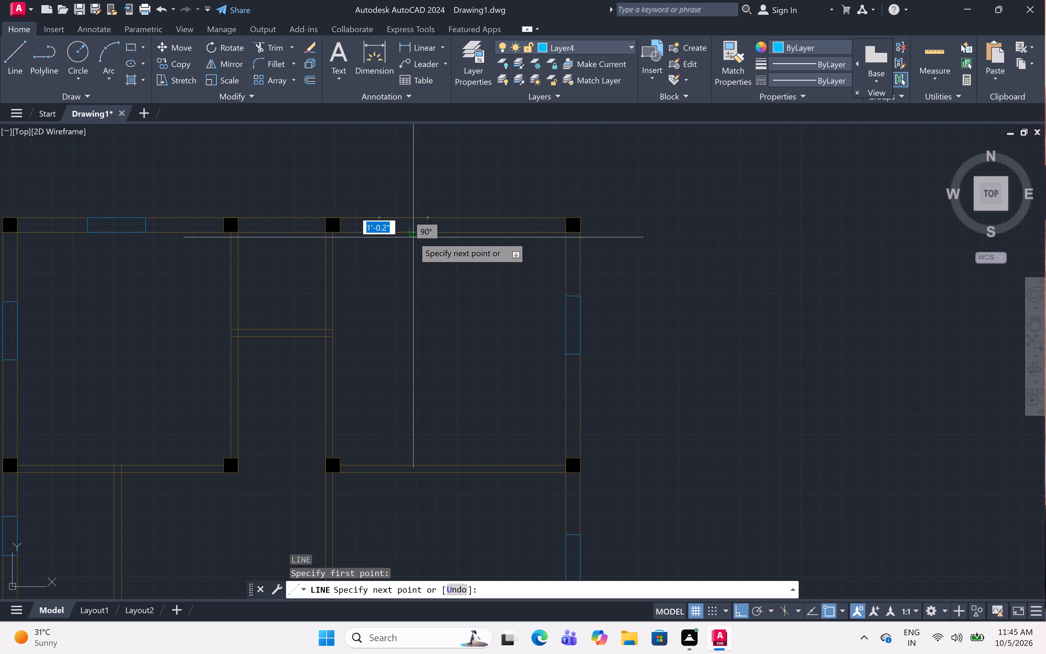
{"action": "left_click", "coordinate": [413, 237]}
{"action": "type", "text": "3'"}
{"action": "key", "text": "space"}
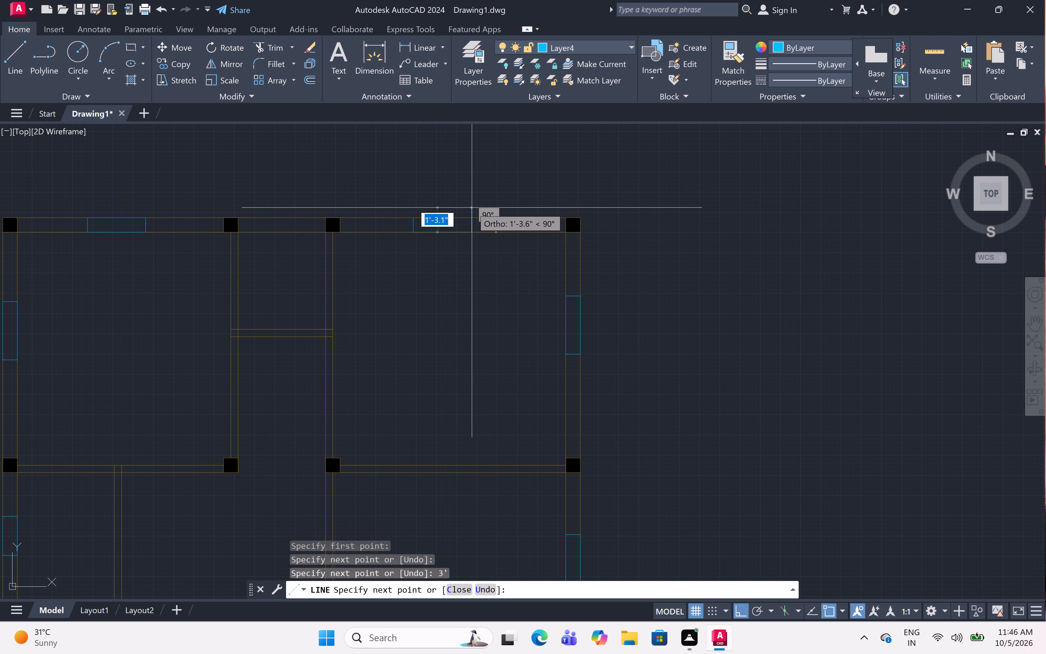
{"action": "left_click", "coordinate": [473, 219]}
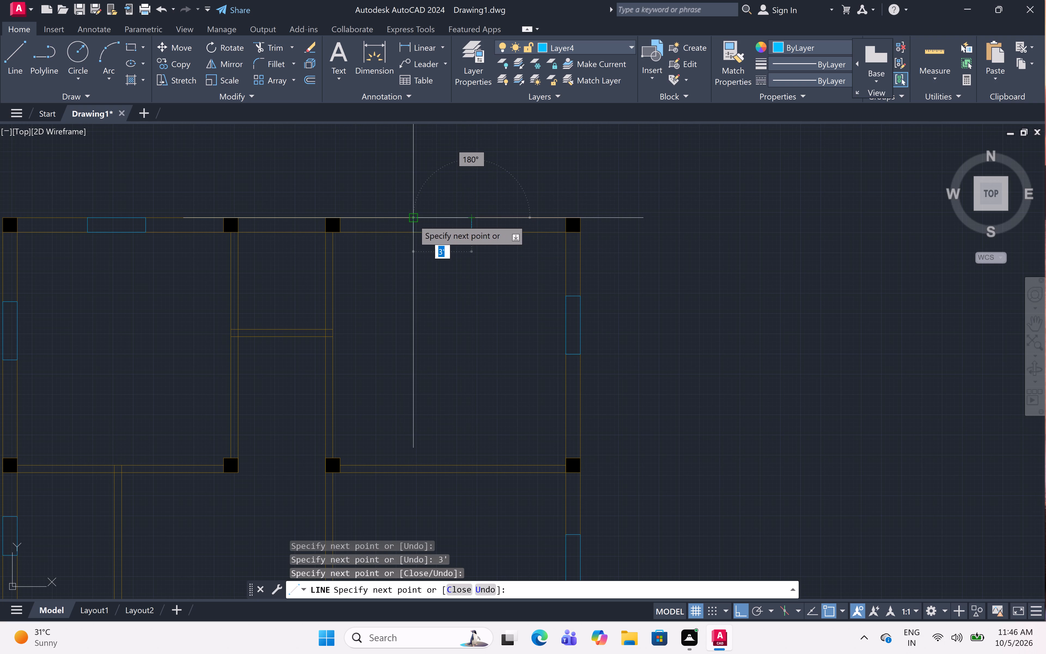
{"action": "left_click", "coordinate": [413, 220]}
{"action": "key", "text": "Escape"}
Trim away both top outer-wall faces between the end lines of the upper-right room's 3' opening.
{"action": "scroll", "coordinate": [418, 198], "scroll_direction": "down", "scroll_amount": 1}
{"action": "scroll", "coordinate": [418, 198], "scroll_direction": "up", "scroll_amount": 1}
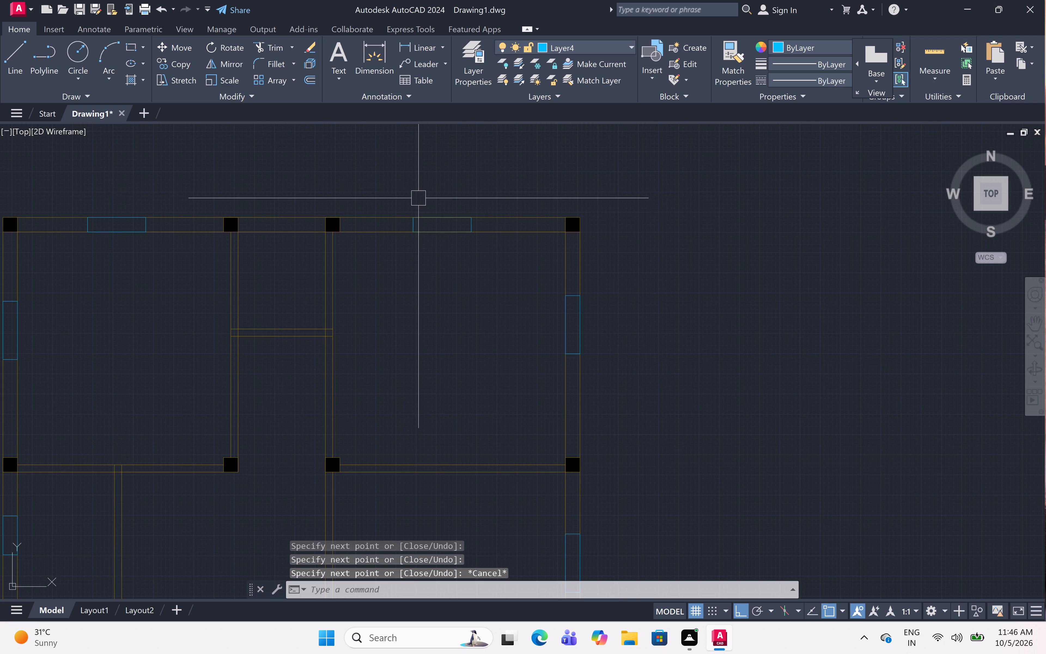
{"action": "scroll", "coordinate": [420, 205], "scroll_direction": "up", "scroll_amount": 6}
{"action": "scroll", "coordinate": [420, 205], "scroll_direction": "down", "scroll_amount": 1}
{"action": "type", "text": "tr"}
{"action": "key", "text": "space"}
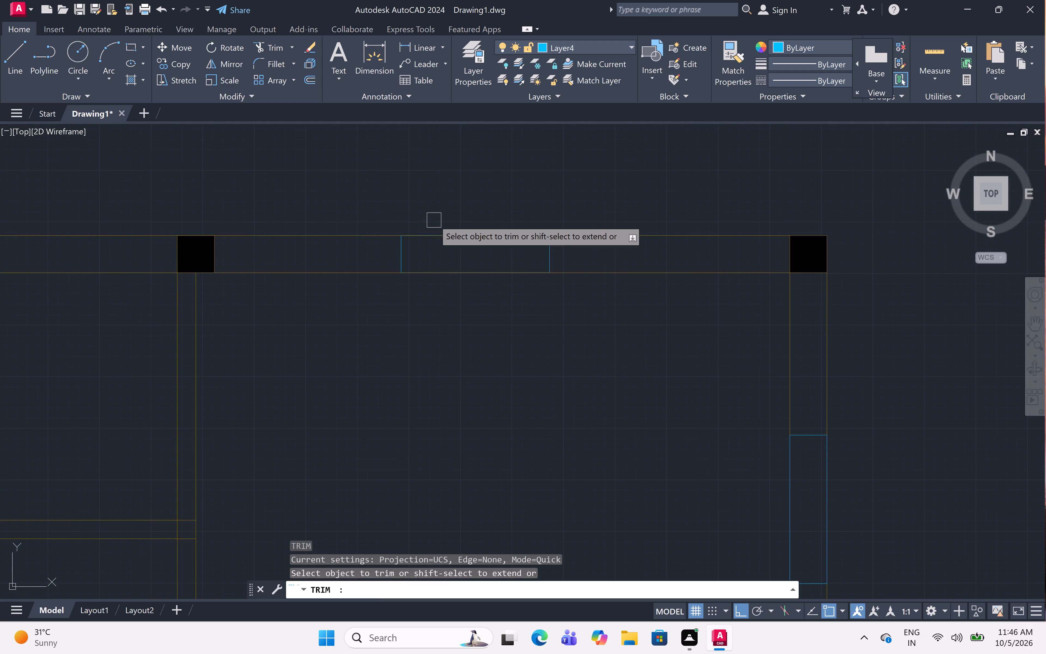
{"action": "left_click", "coordinate": [452, 226]}
{"action": "left_click", "coordinate": [459, 311]}
{"action": "key", "text": "Escape"}
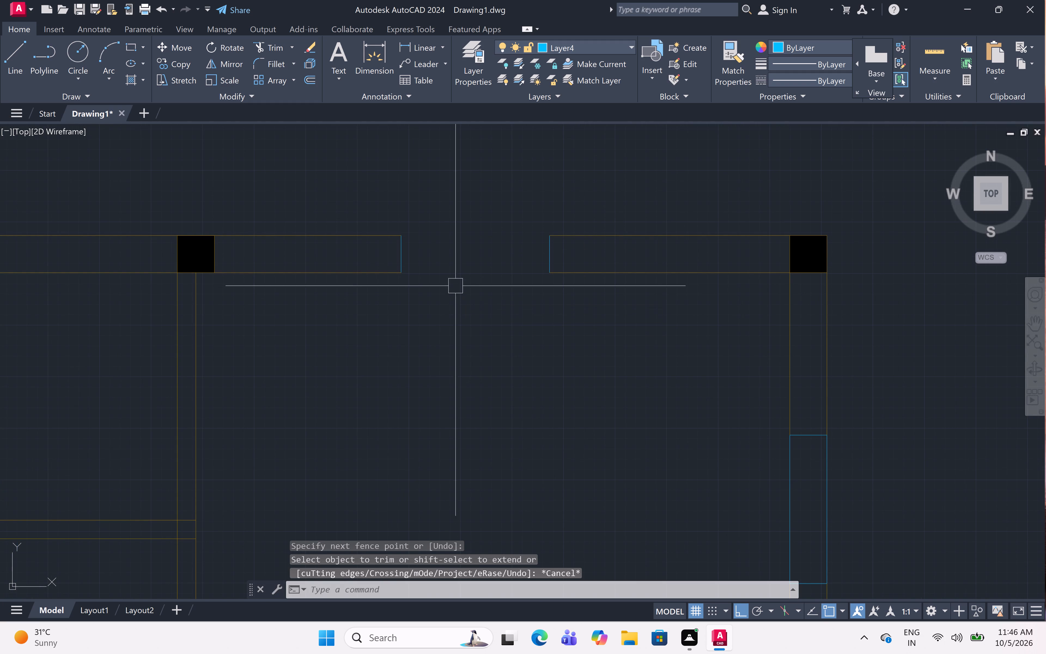
Draw two 3' lines joining the end lines of the upper-right room's top-wall opening along the outer and inner faces.
{"action": "type", "text": "l"}
{"action": "key", "text": "space"}
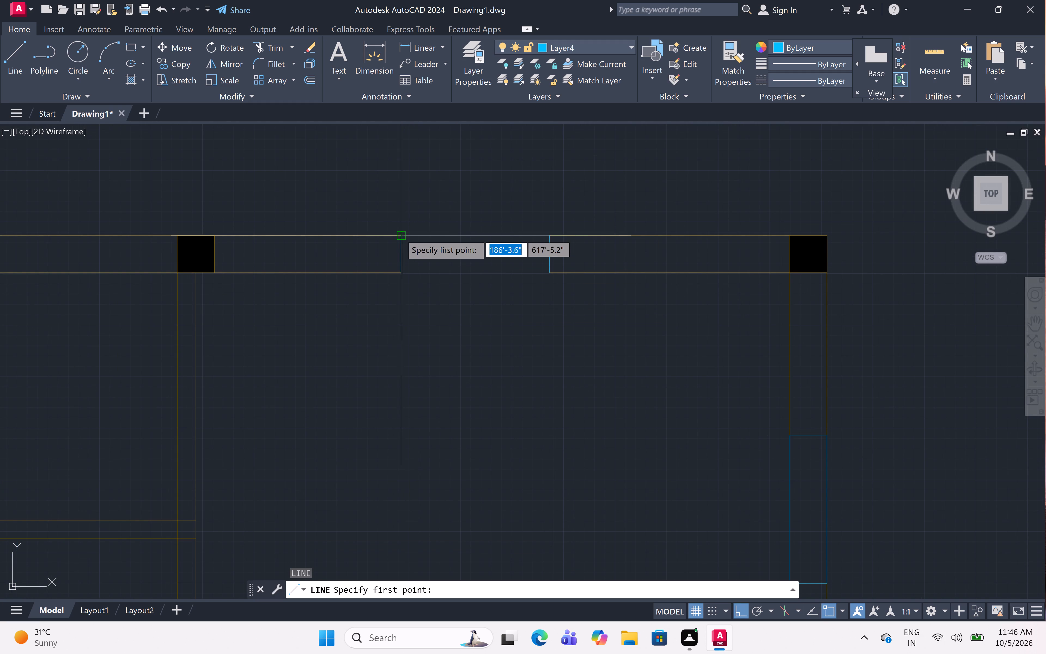
{"action": "left_click", "coordinate": [400, 234]}
{"action": "left_click", "coordinate": [552, 238]}
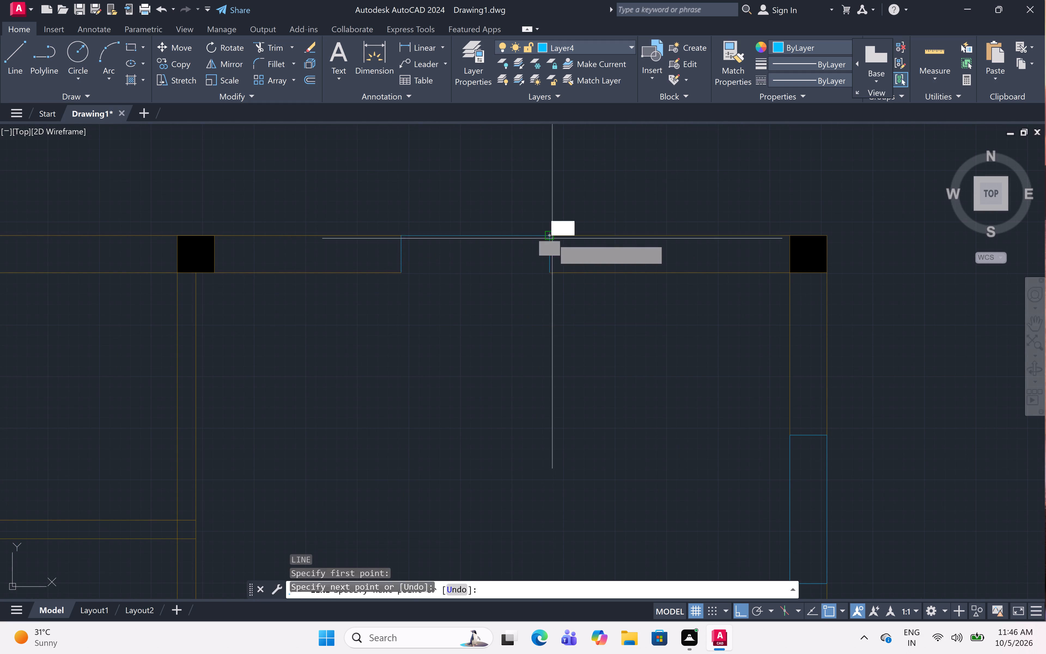
{"action": "key", "text": "space"}
{"action": "key", "text": "space"}
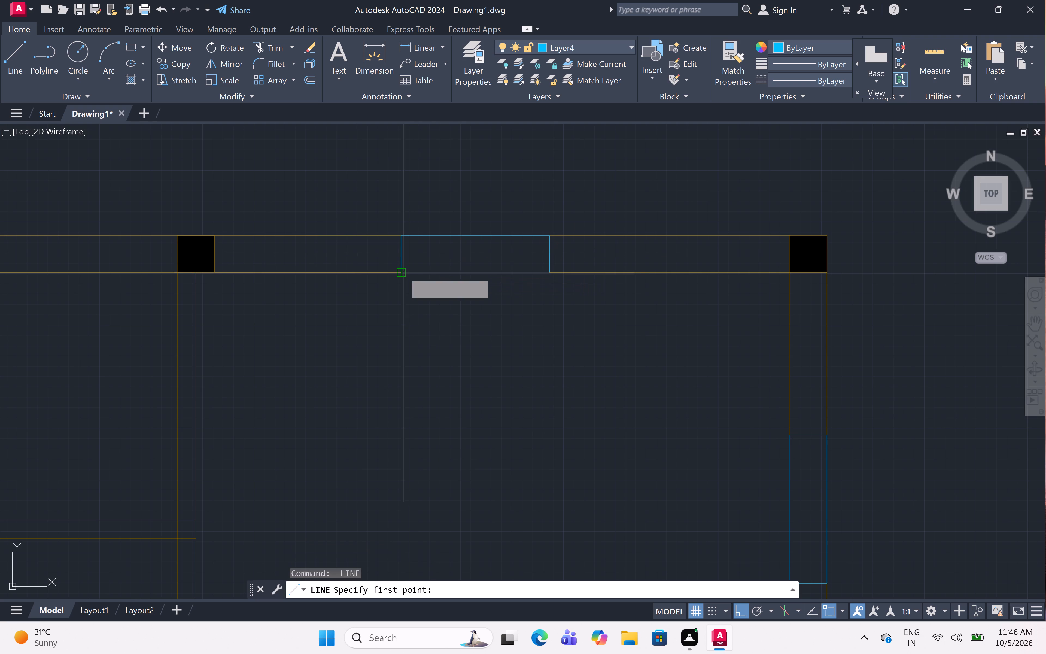
{"action": "left_click_drag", "start_coordinate": [403, 273], "coordinate": [407, 273]}
{"action": "left_click", "coordinate": [549, 270]}
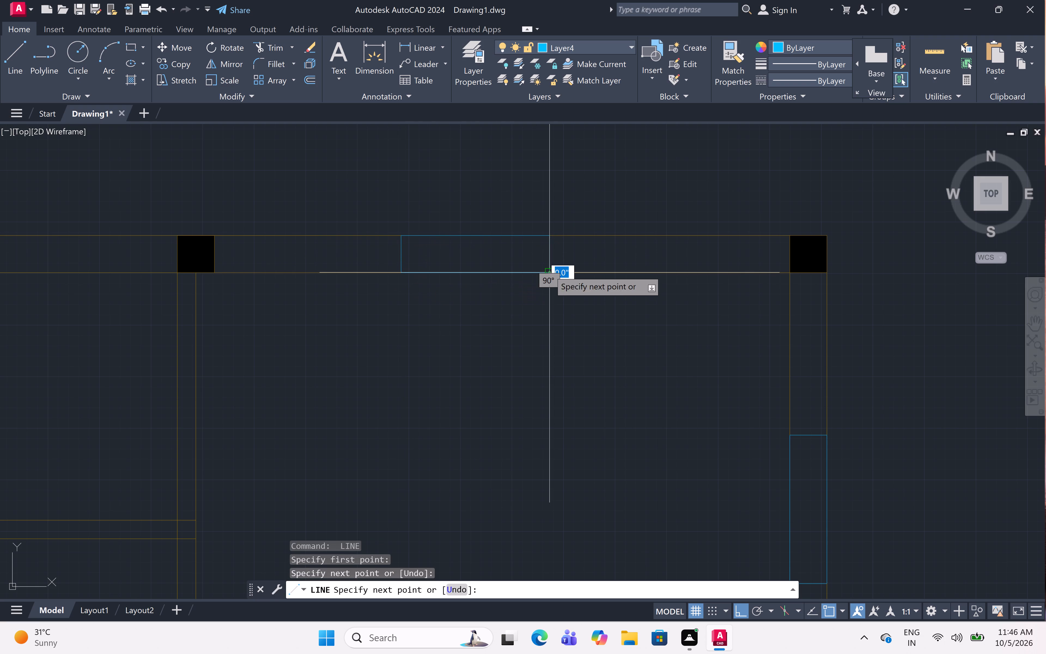
{"action": "key", "text": "Escape"}
Review the whole floor plan and examine the top outer wall between the two middle columns.
{"action": "scroll", "coordinate": [564, 262], "scroll_direction": "down", "scroll_amount": 1}
{"action": "scroll", "coordinate": [564, 262], "scroll_direction": "up", "scroll_amount": 2}
{"action": "scroll", "coordinate": [564, 262], "scroll_direction": "down", "scroll_amount": 4}
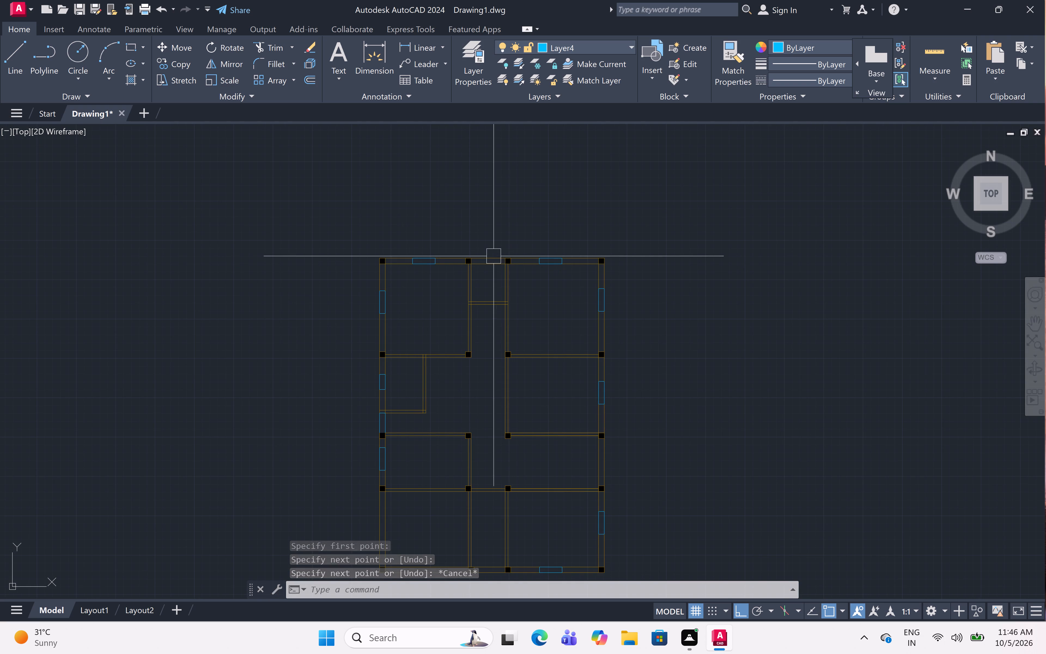
{"action": "scroll", "coordinate": [486, 261], "scroll_direction": "down", "scroll_amount": 1}
{"action": "scroll", "coordinate": [486, 261], "scroll_direction": "up", "scroll_amount": 10}
{"action": "scroll", "coordinate": [486, 261], "scroll_direction": "down", "scroll_amount": 1}
{"action": "scroll", "coordinate": [486, 261], "scroll_direction": "up", "scroll_amount": 7}
{"action": "scroll", "coordinate": [486, 261], "scroll_direction": "down", "scroll_amount": 3}
{"action": "scroll", "coordinate": [486, 261], "scroll_direction": "up", "scroll_amount": 2}
{"action": "scroll", "coordinate": [486, 261], "scroll_direction": "down", "scroll_amount": 1}
{"action": "scroll", "coordinate": [486, 261], "scroll_direction": "up", "scroll_amount": 1}
{"action": "scroll", "coordinate": [486, 261], "scroll_direction": "down", "scroll_amount": 3}
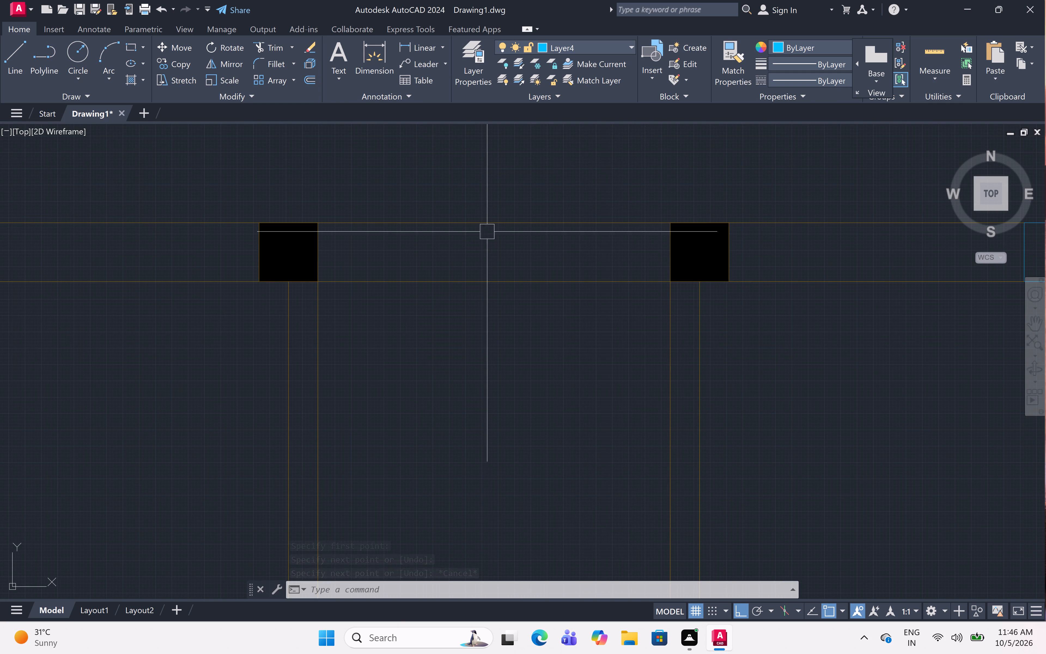
Outline a 2' opening with a closed rectangle across the top outer wall between the two middle columns.
{"action": "key", "text": "l"}
{"action": "key", "text": "space"}
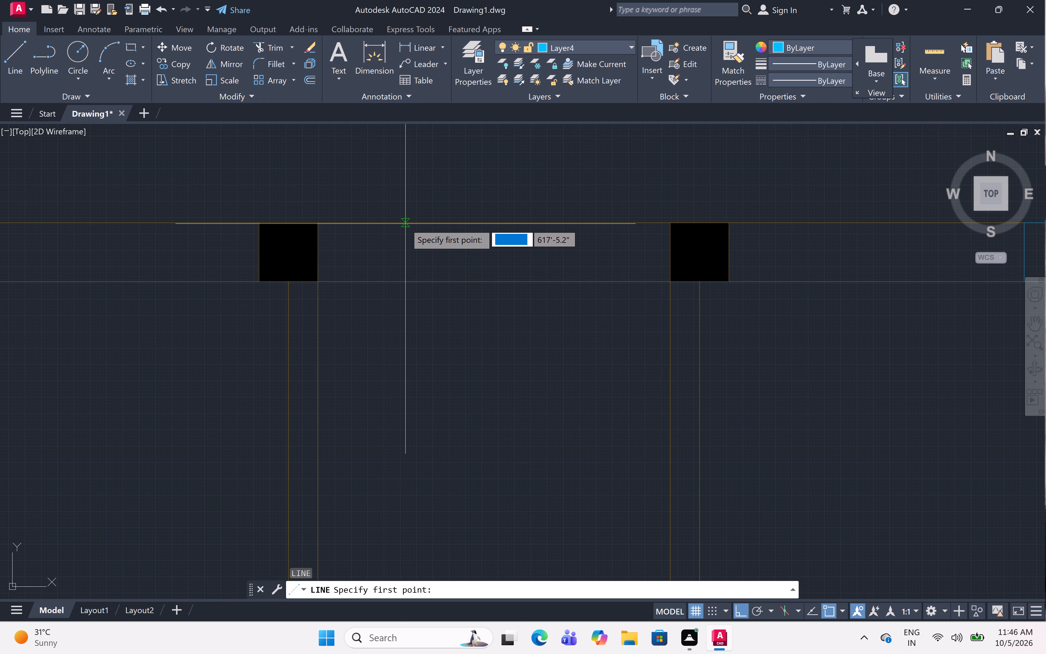
{"action": "left_click", "coordinate": [405, 224]}
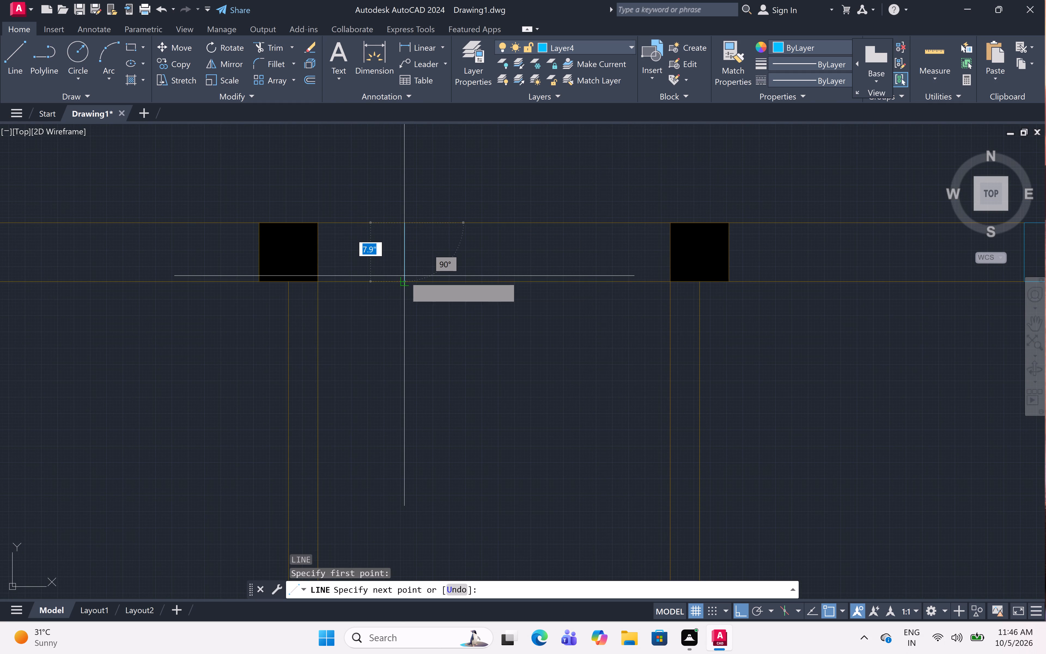
{"action": "left_click_drag", "start_coordinate": [405, 283], "coordinate": [410, 286]}
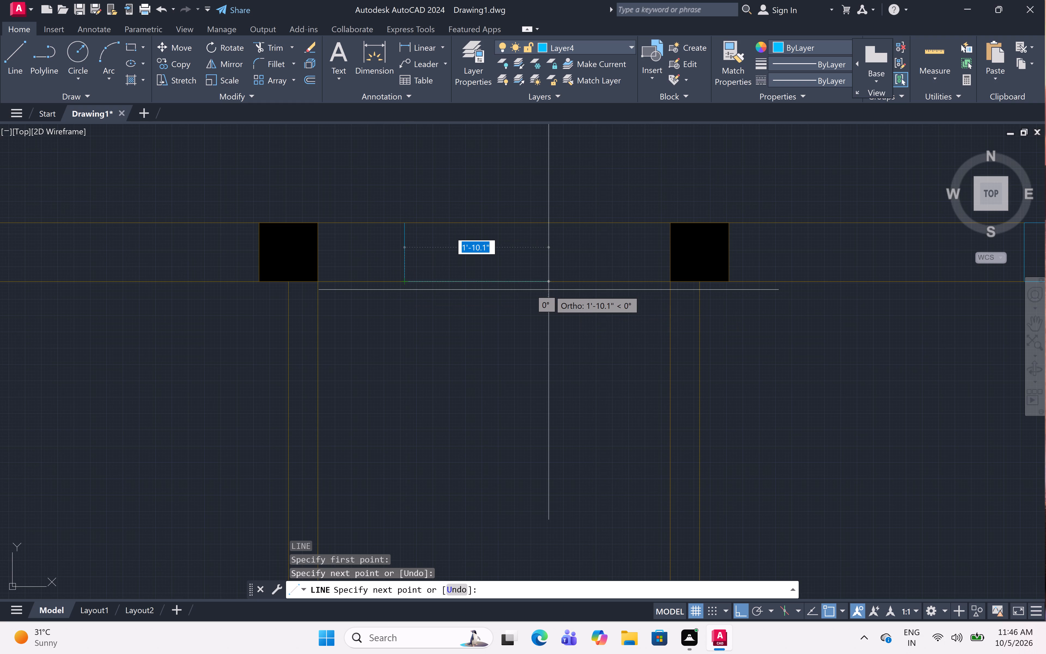
{"action": "type", "text": "2'"}
{"action": "key", "text": "space"}
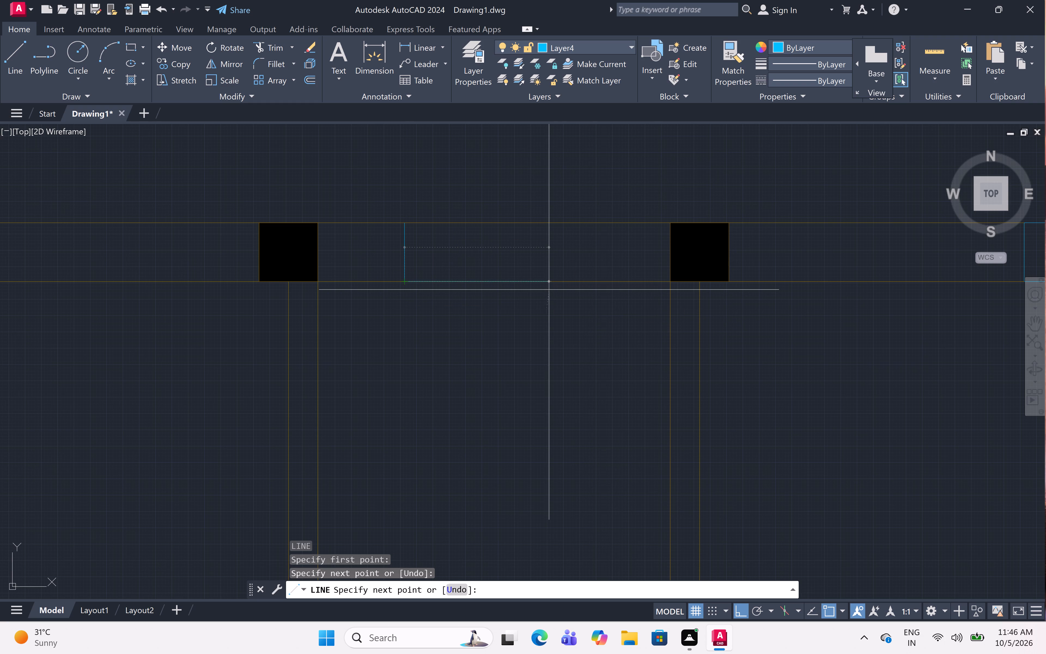
{"action": "left_click_drag", "start_coordinate": [562, 225], "coordinate": [548, 225]}
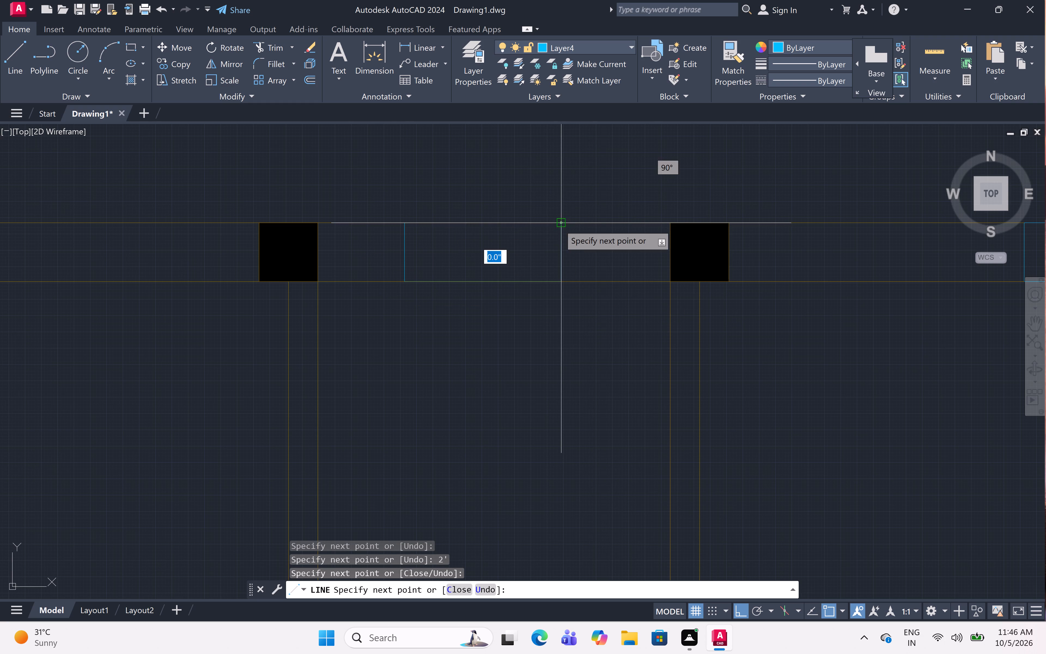
{"action": "left_click", "coordinate": [404, 223]}
{"action": "key", "text": "Escape"}
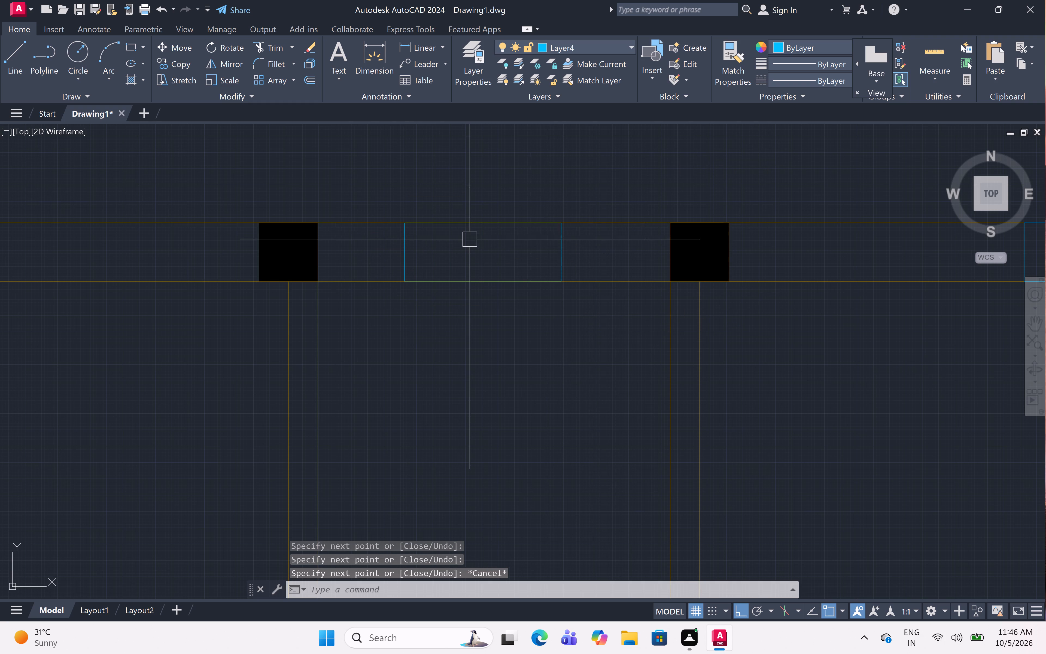
Trim away both top outer-wall faces between the end lines of the 2' opening between the middle columns.
{"action": "type", "text": "tr"}
{"action": "key", "text": "space"}
{"action": "left_click_drag", "start_coordinate": [476, 202], "coordinate": [476, 206]}
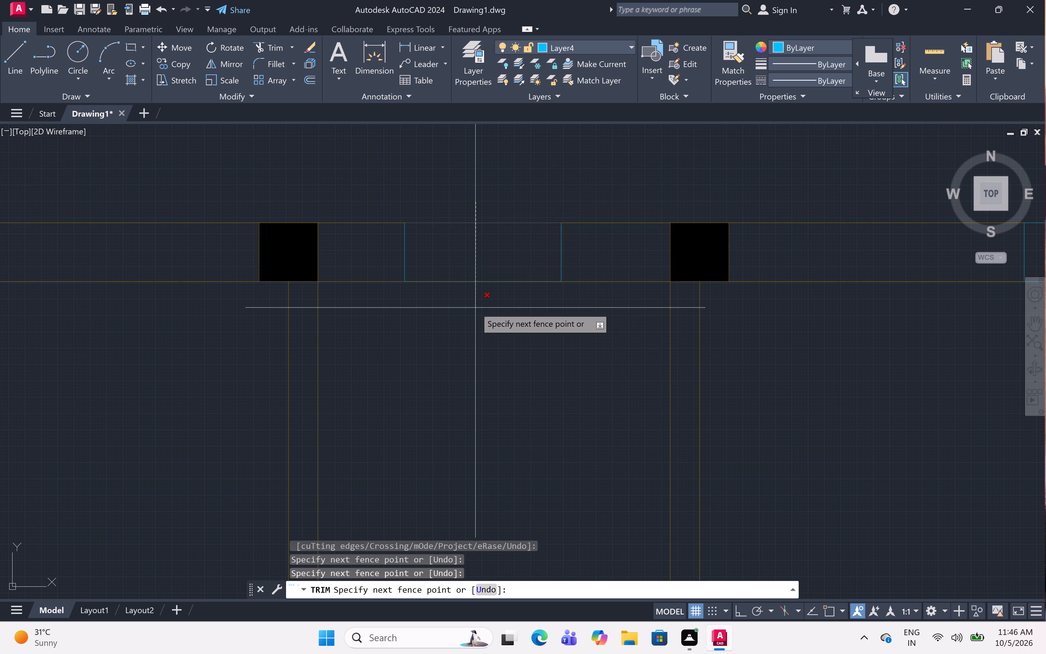
{"action": "left_click", "coordinate": [475, 308]}
{"action": "key", "text": "Escape"}
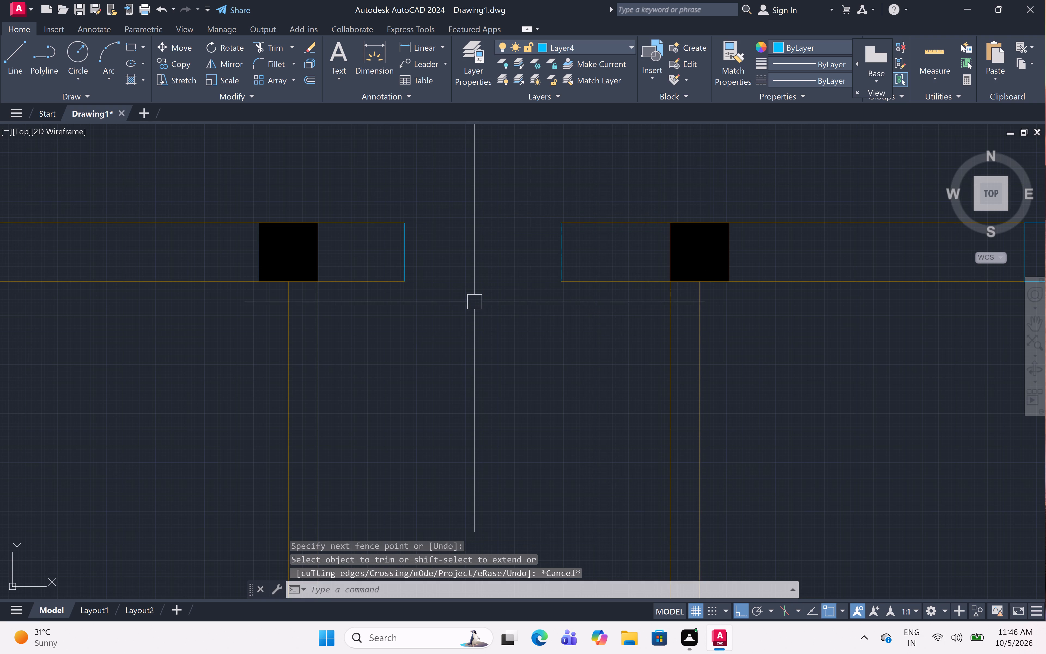
Draw two 2' lines joining the end lines of the middle top-wall opening along the inner and outer faces.
{"action": "type", "text": "l"}
{"action": "key", "text": "space"}
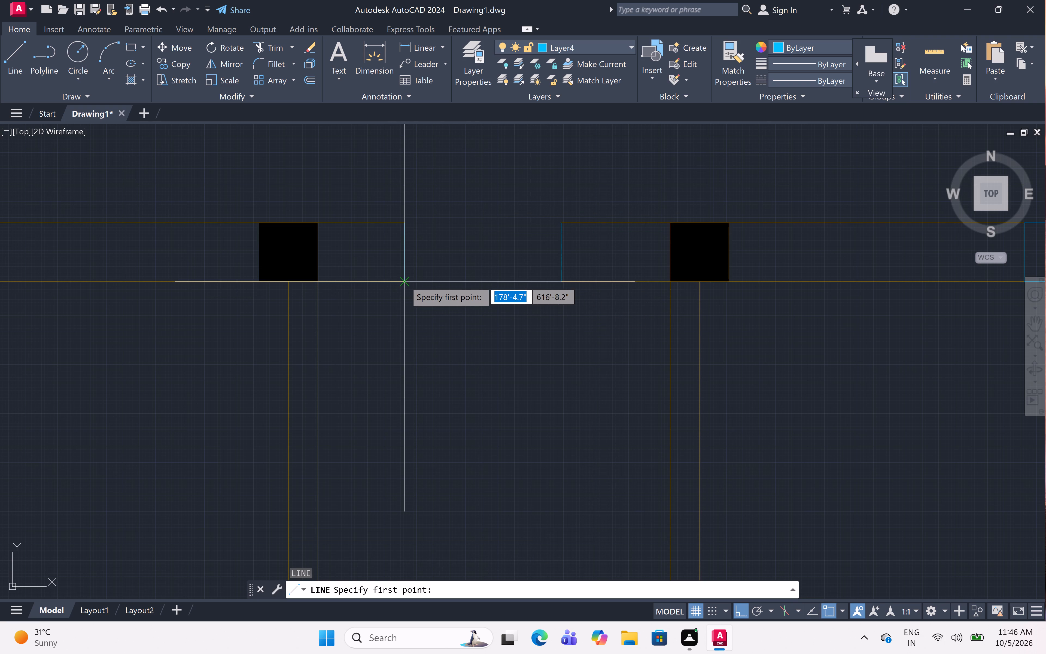
{"action": "left_click_drag", "start_coordinate": [405, 281], "coordinate": [408, 282]}
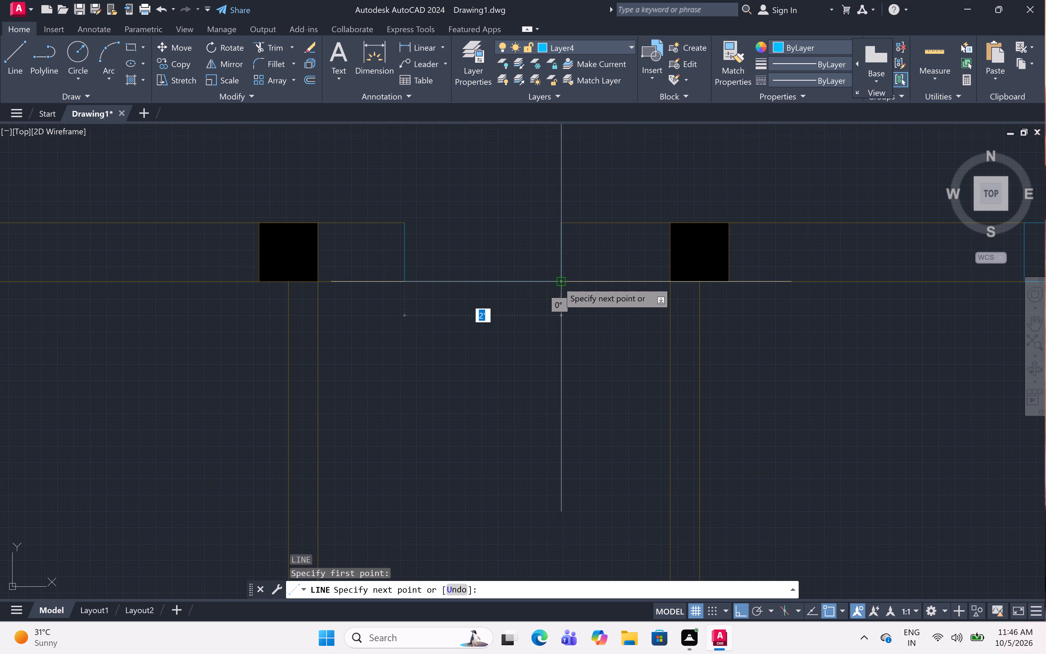
{"action": "left_click", "coordinate": [562, 284]}
{"action": "key", "text": "space"}
{"action": "key", "text": "space"}
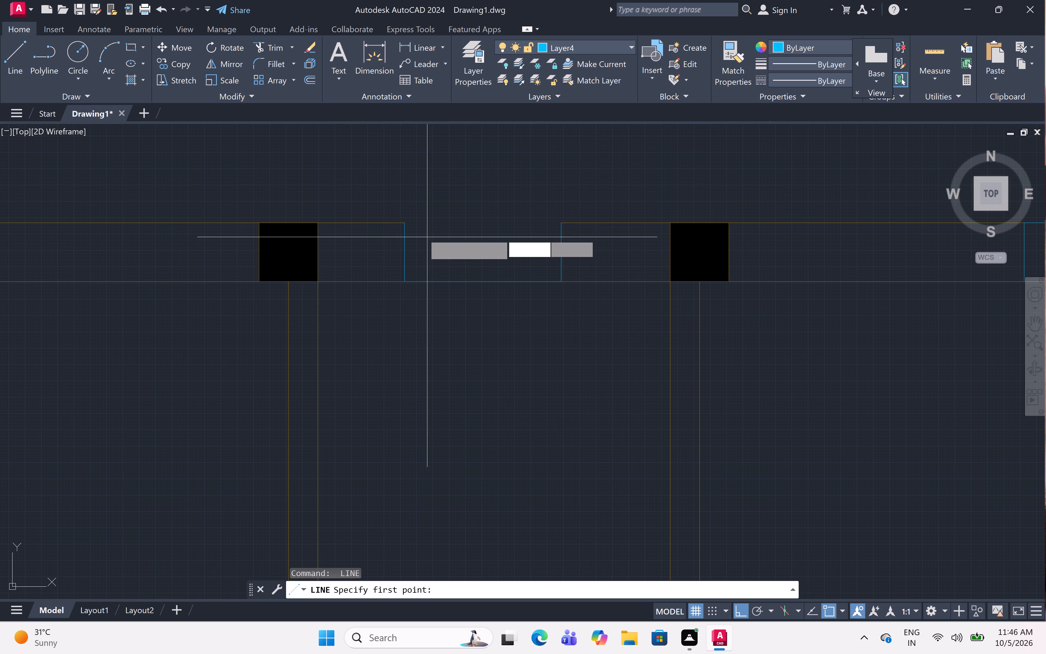
{"action": "left_click_drag", "start_coordinate": [404, 225], "coordinate": [408, 227]}
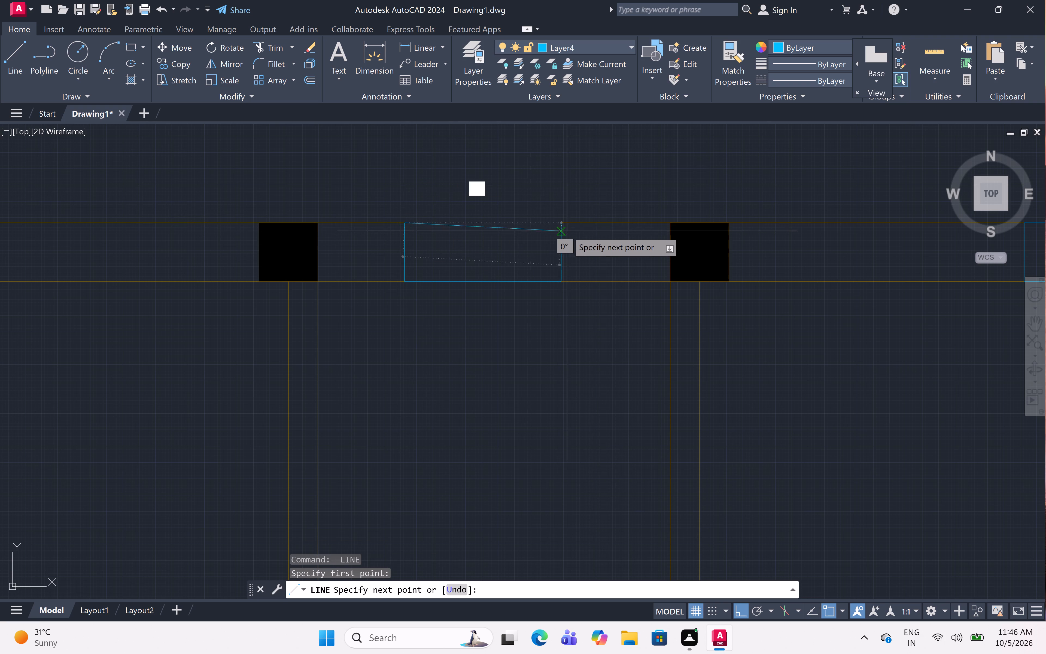
{"action": "left_click", "coordinate": [565, 222]}
{"action": "key", "text": "Escape"}
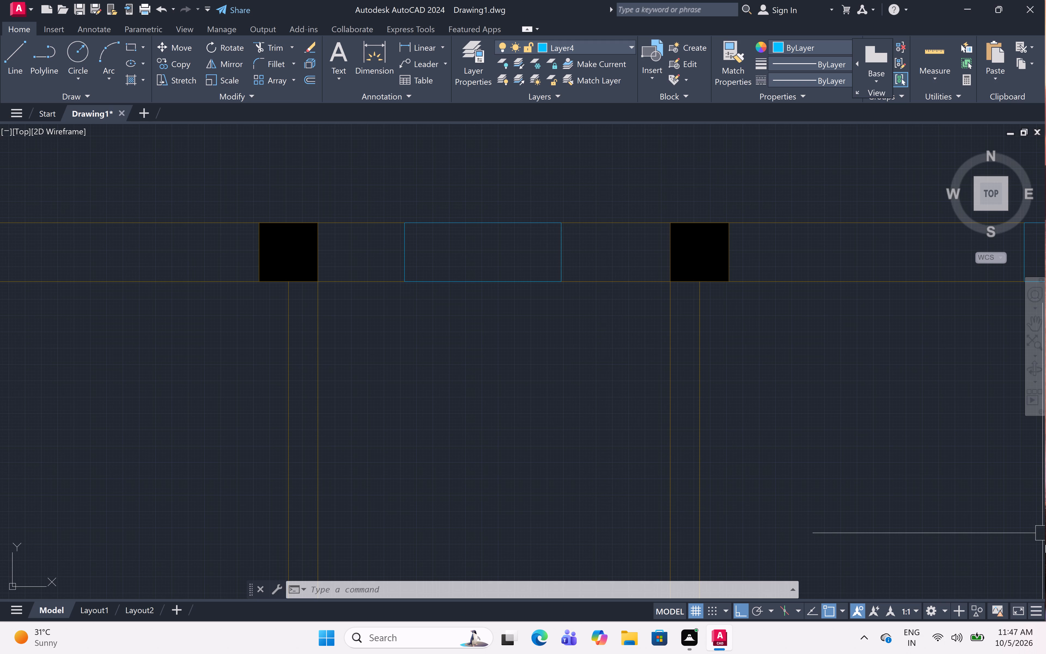
Offset the outer and inner face lines of the upper-left room's top-wall opening 3" into the wall thickness.
{"action": "scroll", "coordinate": [392, 306], "scroll_direction": "up", "scroll_amount": 1}
{"action": "scroll", "coordinate": [392, 306], "scroll_direction": "down", "scroll_amount": 3}
{"action": "scroll", "coordinate": [402, 326], "scroll_direction": "down", "scroll_amount": 11}
{"action": "scroll", "coordinate": [386, 360], "scroll_direction": "up", "scroll_amount": 2}
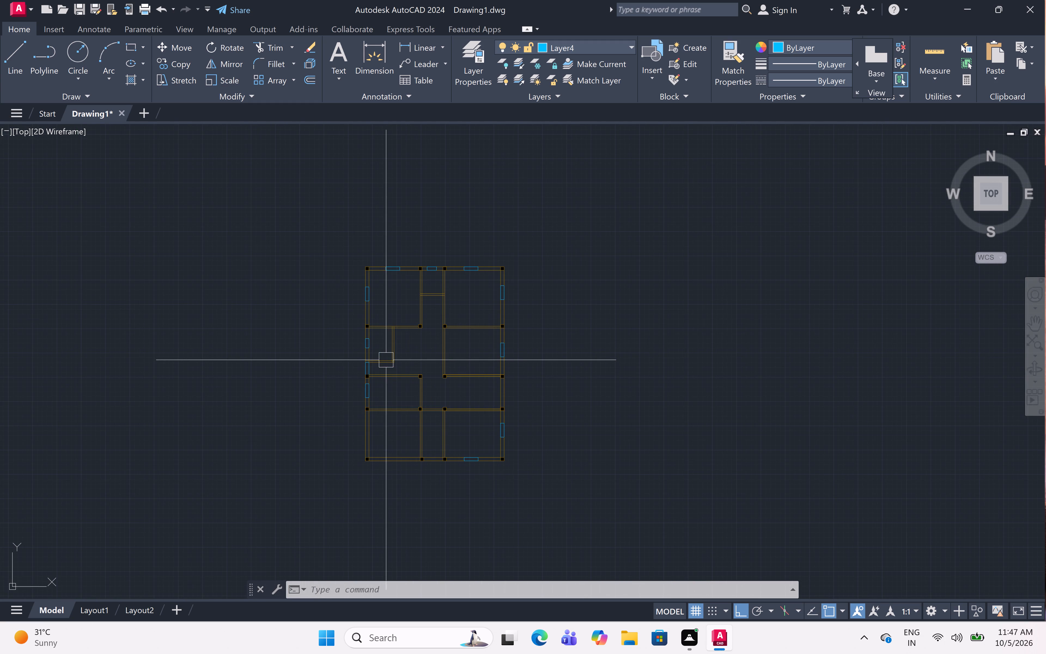
{"action": "scroll", "coordinate": [387, 259], "scroll_direction": "up", "scroll_amount": 2}
{"action": "scroll", "coordinate": [387, 259], "scroll_direction": "down", "scroll_amount": 2}
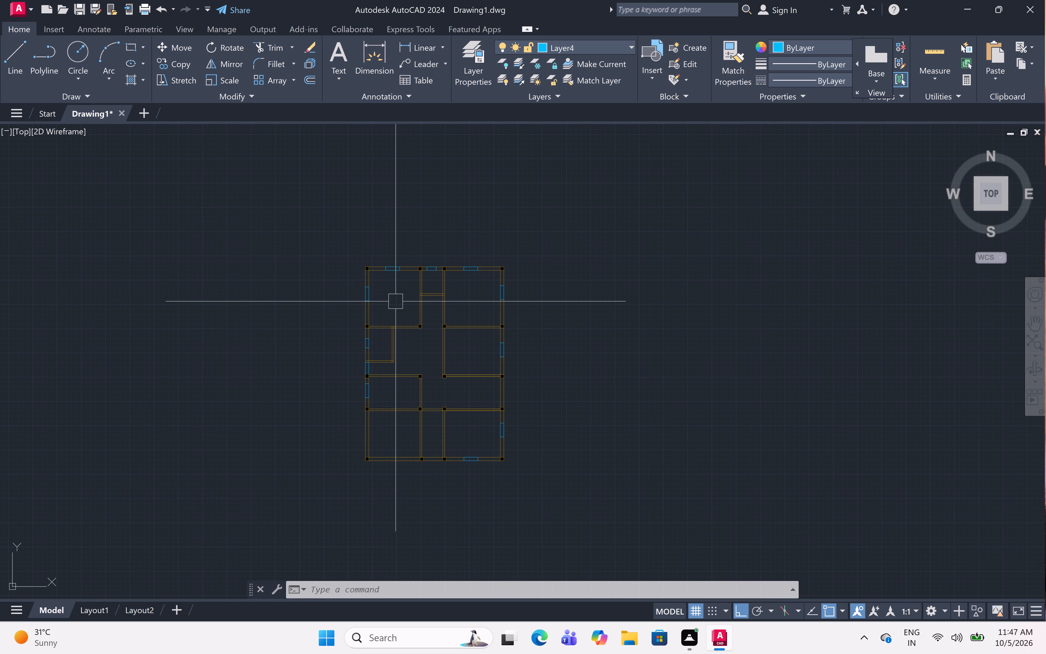
{"action": "key", "text": "Escape"}
{"action": "type", "text": "off"}
{"action": "key", "text": "space"}
{"action": "key", "text": "3"}
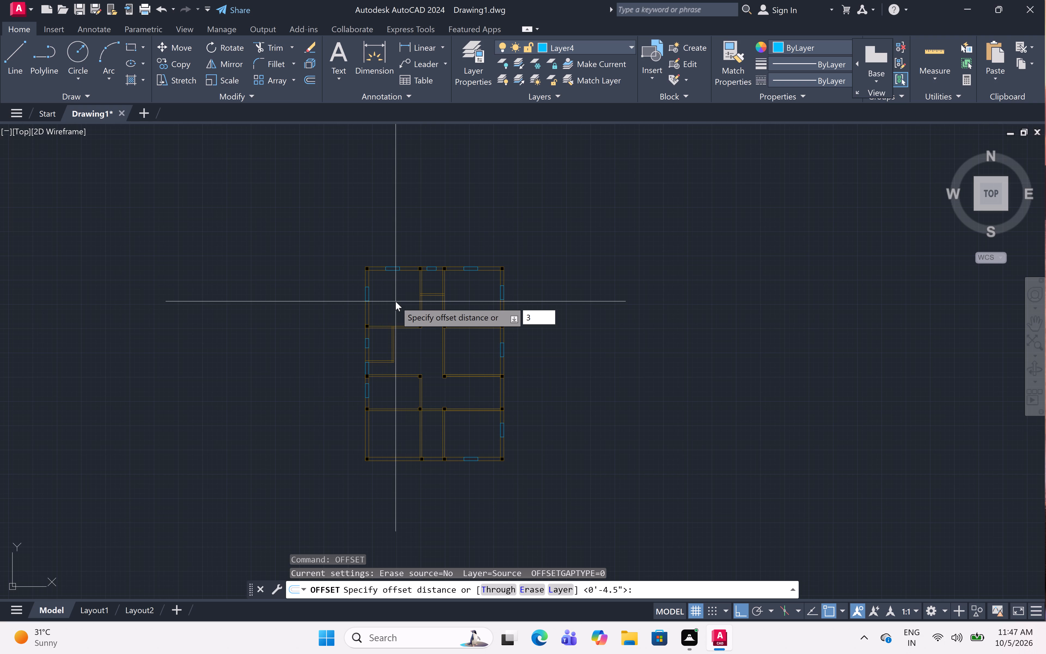
{"action": "type", "text": "\""}
{"action": "key", "text": "space"}
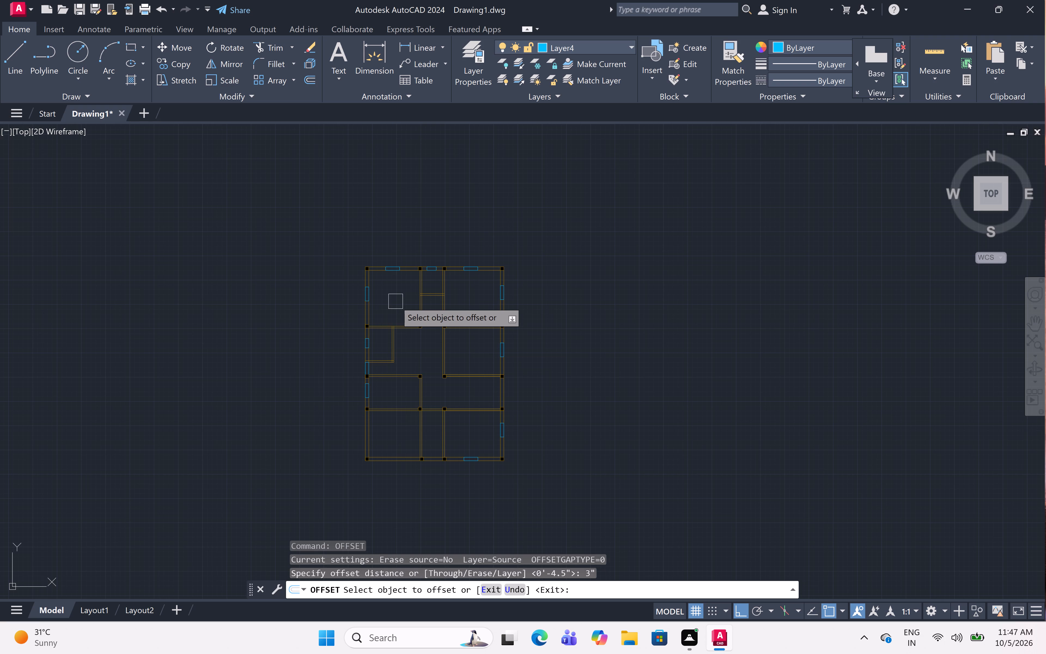
{"action": "scroll", "coordinate": [393, 255], "scroll_direction": "up", "scroll_amount": 3}
{"action": "scroll", "coordinate": [393, 255], "scroll_direction": "down", "scroll_amount": 4}
{"action": "scroll", "coordinate": [396, 279], "scroll_direction": "up", "scroll_amount": 3}
{"action": "scroll", "coordinate": [396, 279], "scroll_direction": "down", "scroll_amount": 2}
{"action": "scroll", "coordinate": [392, 276], "scroll_direction": "up", "scroll_amount": 9}
{"action": "scroll", "coordinate": [392, 273], "scroll_direction": "down", "scroll_amount": 1}
{"action": "scroll", "coordinate": [392, 273], "scroll_direction": "up", "scroll_amount": 1}
{"action": "scroll", "coordinate": [392, 273], "scroll_direction": "down", "scroll_amount": 8}
{"action": "scroll", "coordinate": [392, 273], "scroll_direction": "up", "scroll_amount": 8}
{"action": "scroll", "coordinate": [393, 264], "scroll_direction": "down", "scroll_amount": 1}
{"action": "scroll", "coordinate": [393, 264], "scroll_direction": "up", "scroll_amount": 1}
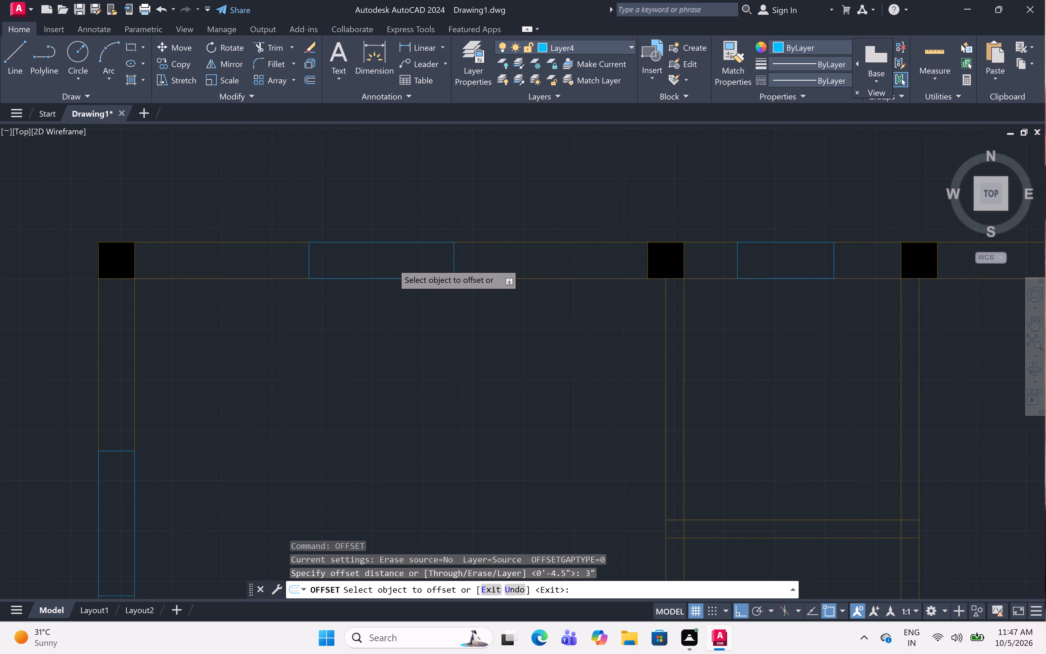
{"action": "scroll", "coordinate": [393, 265], "scroll_direction": "down", "scroll_amount": 2}
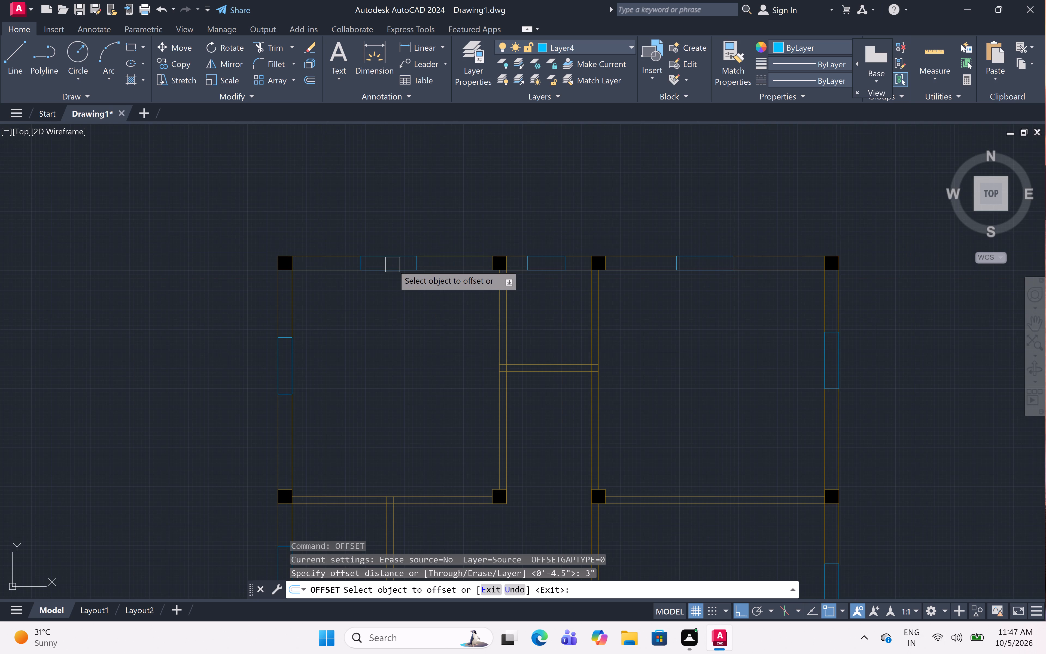
{"action": "scroll", "coordinate": [393, 265], "scroll_direction": "up", "scroll_amount": 1}
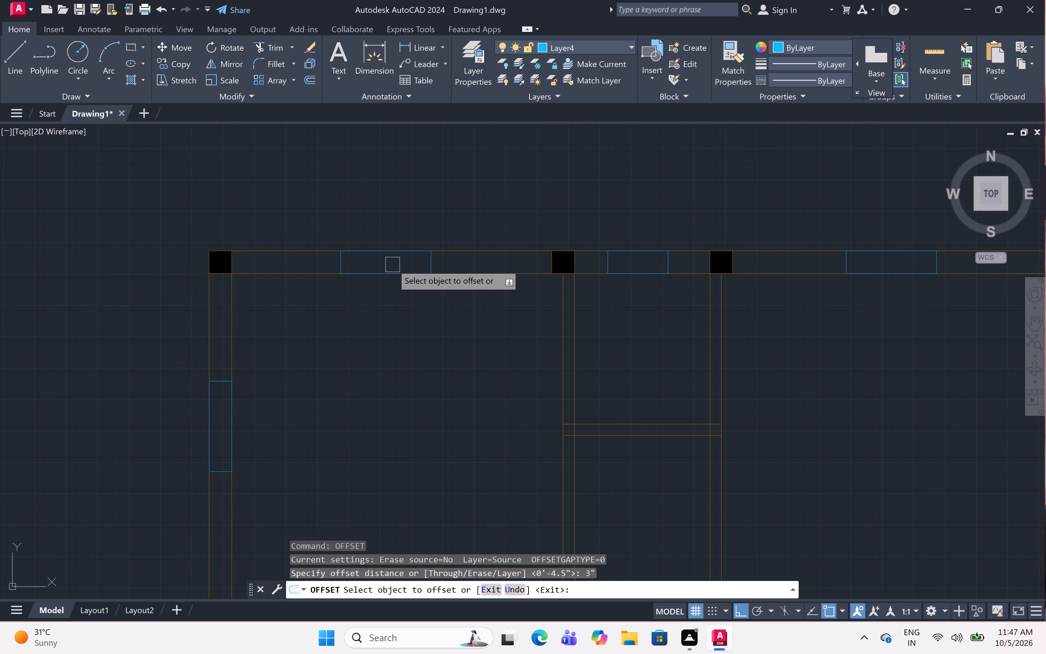
{"action": "scroll", "coordinate": [391, 260], "scroll_direction": "up", "scroll_amount": 2}
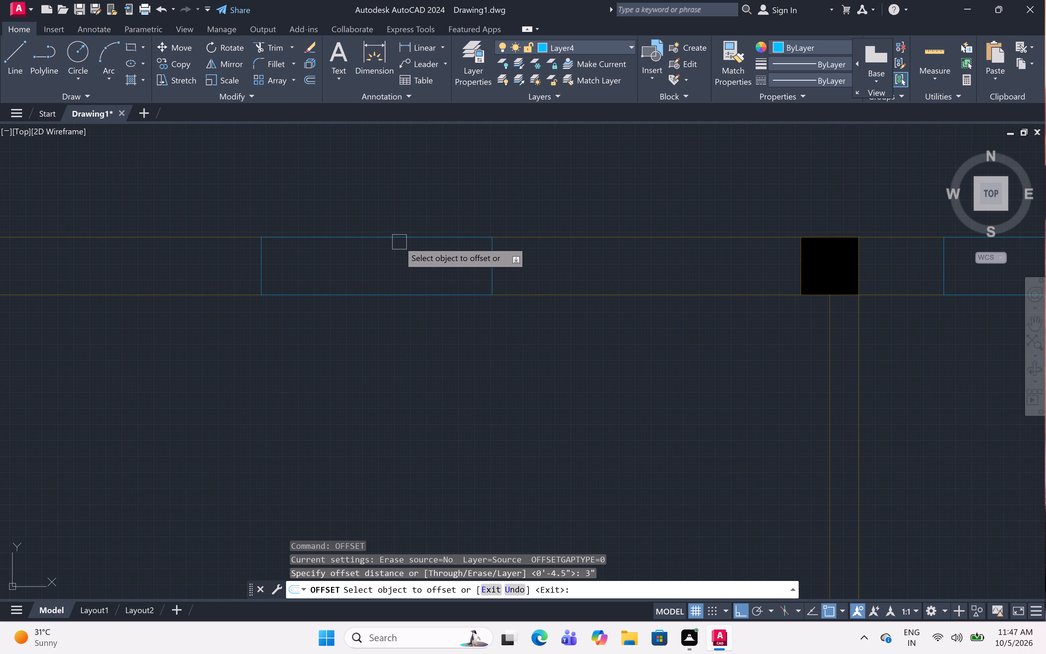
{"action": "left_click", "coordinate": [399, 242]}
{"action": "left_click", "coordinate": [397, 285]}
{"action": "left_click_drag", "start_coordinate": [394, 295], "coordinate": [394, 291]}
{"action": "left_click", "coordinate": [396, 269]}
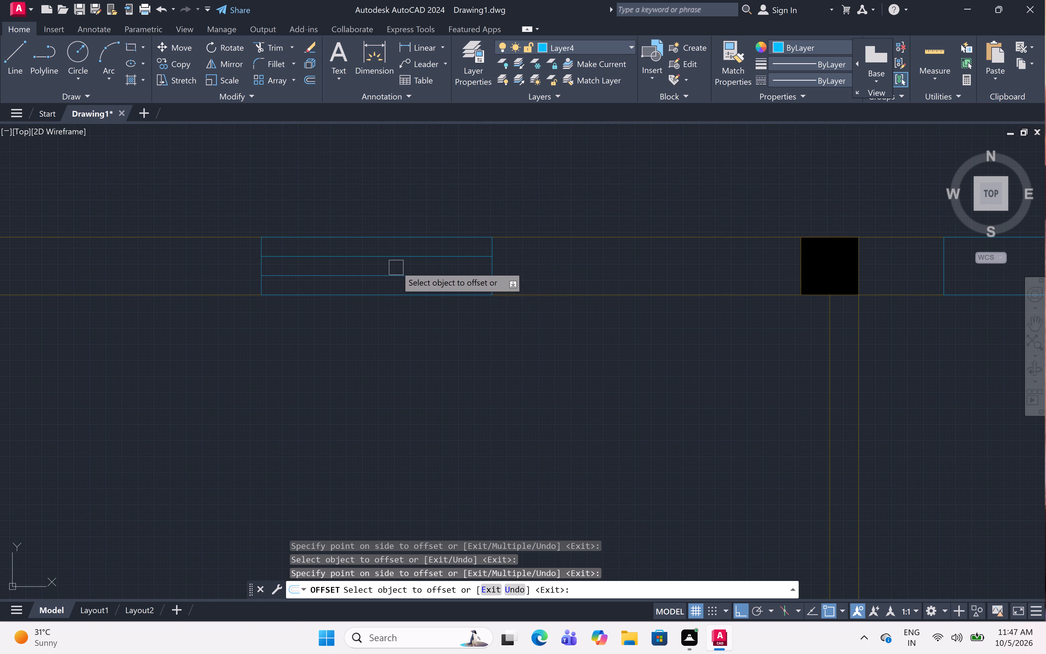
Offset both face lines of the upper-left room's left-wall opening 3" into the wall thickness.
{"action": "scroll", "coordinate": [402, 229], "scroll_direction": "down", "scroll_amount": 5}
{"action": "scroll", "coordinate": [402, 229], "scroll_direction": "up", "scroll_amount": 1}
{"action": "scroll", "coordinate": [402, 229], "scroll_direction": "down", "scroll_amount": 1}
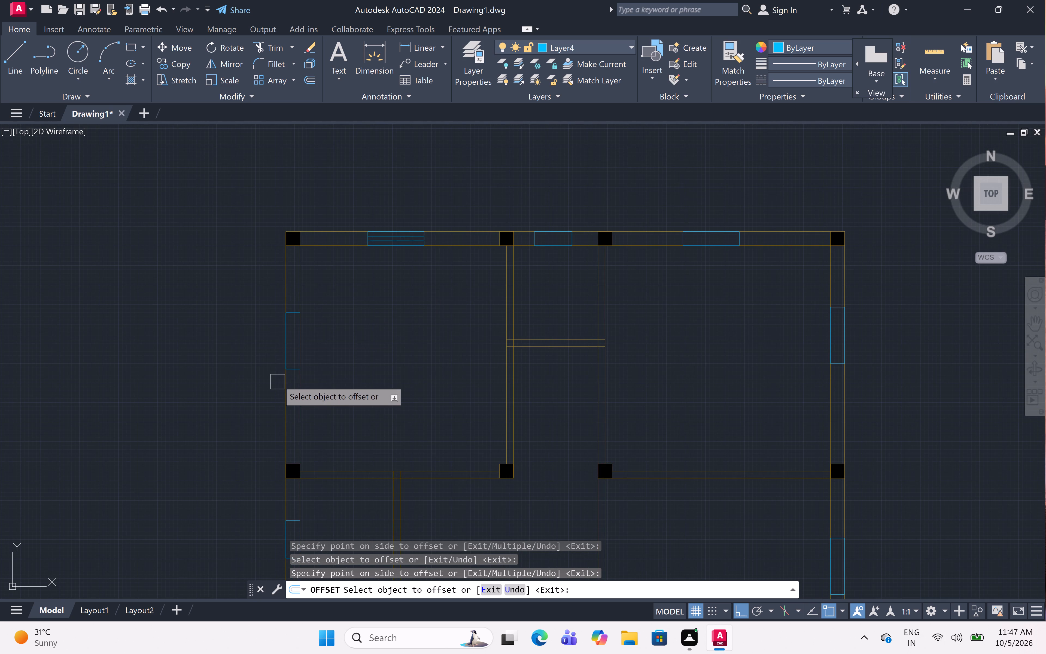
{"action": "scroll", "coordinate": [278, 378], "scroll_direction": "up", "scroll_amount": 2}
{"action": "scroll", "coordinate": [278, 378], "scroll_direction": "down", "scroll_amount": 5}
{"action": "scroll", "coordinate": [274, 397], "scroll_direction": "up", "scroll_amount": 3}
{"action": "scroll", "coordinate": [274, 397], "scroll_direction": "down", "scroll_amount": 3}
{"action": "scroll", "coordinate": [274, 397], "scroll_direction": "up", "scroll_amount": 2}
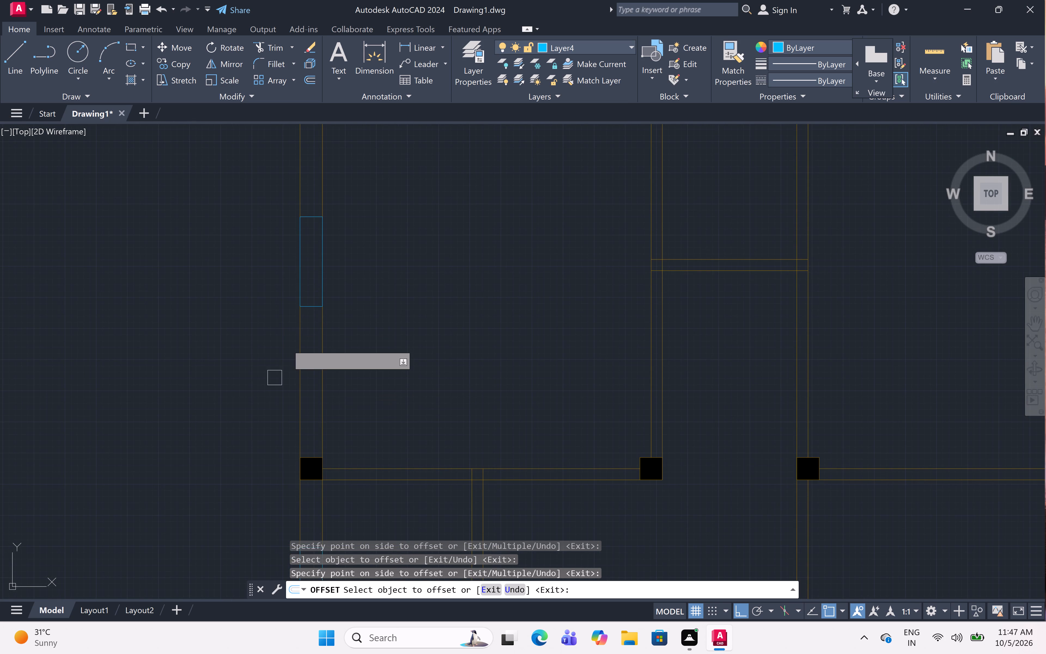
{"action": "left_click", "coordinate": [300, 264]}
{"action": "left_click", "coordinate": [332, 275]}
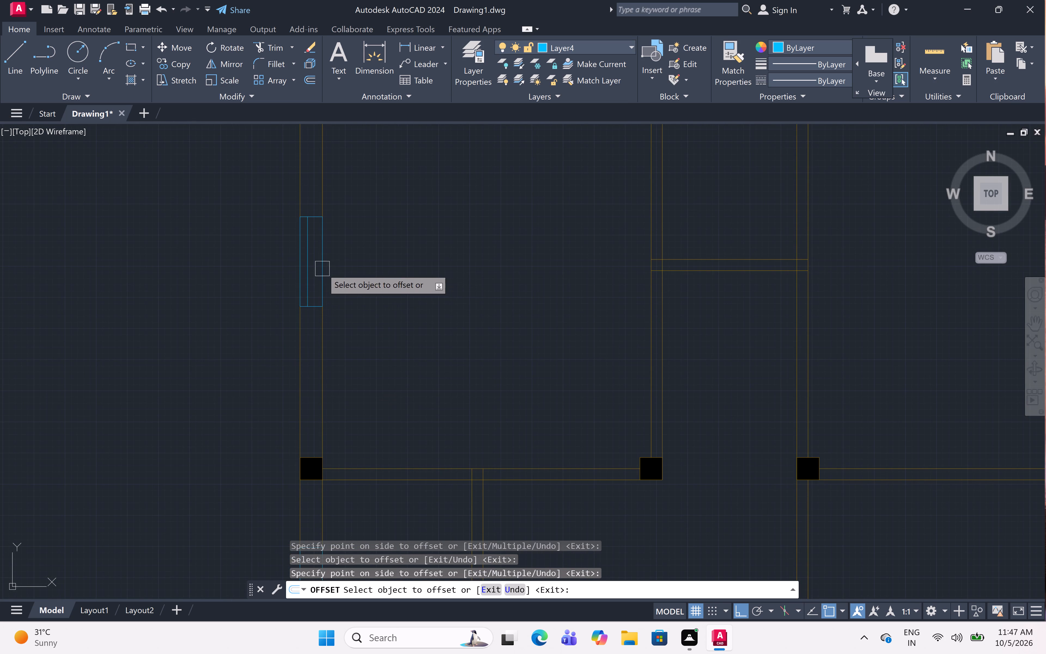
{"action": "left_click", "coordinate": [322, 269]}
{"action": "left_click", "coordinate": [273, 268]}
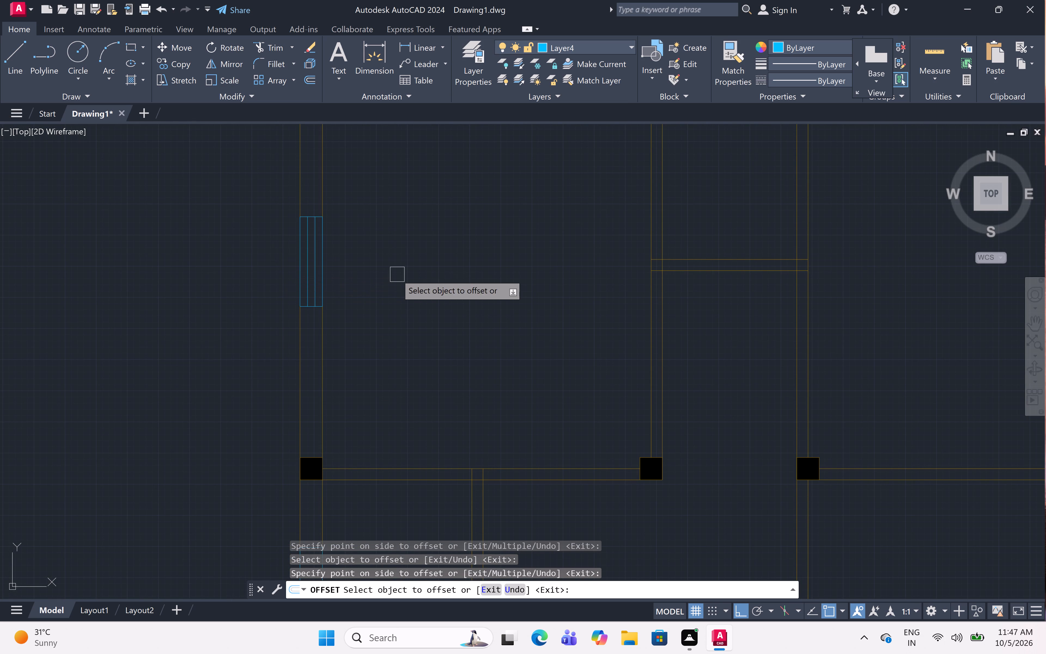
Offset both face lines of the small partitioned room's left-wall opening 3" into the wall thickness.
{"action": "scroll", "coordinate": [392, 274], "scroll_direction": "down", "scroll_amount": 2}
{"action": "scroll", "coordinate": [392, 274], "scroll_direction": "up", "scroll_amount": 2}
{"action": "scroll", "coordinate": [392, 274], "scroll_direction": "down", "scroll_amount": 1}
{"action": "scroll", "coordinate": [378, 311], "scroll_direction": "down", "scroll_amount": 1}
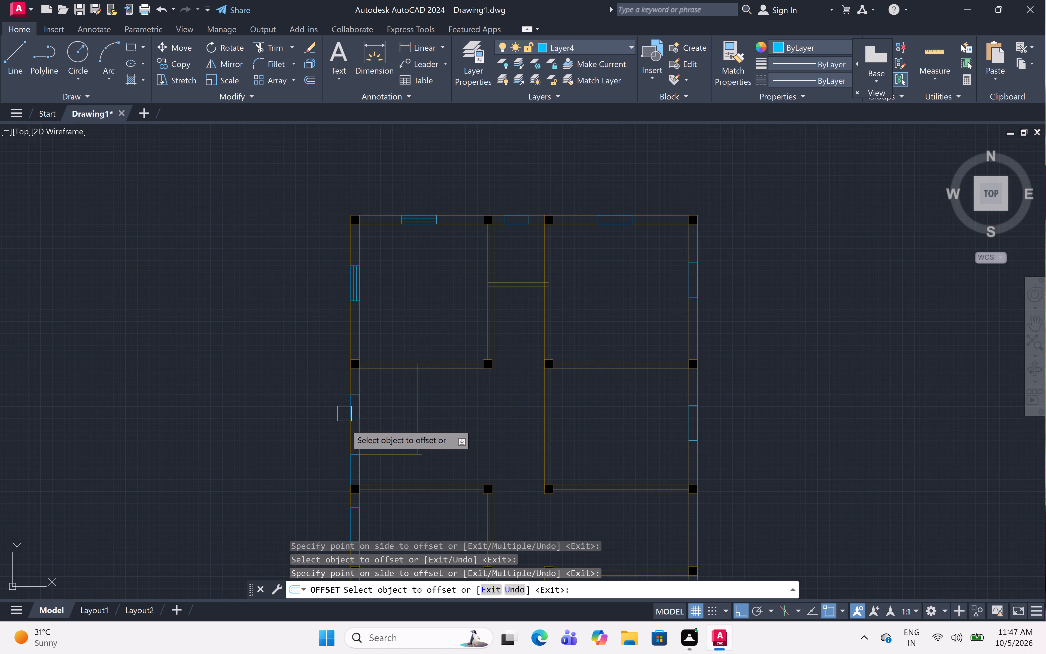
{"action": "scroll", "coordinate": [352, 428], "scroll_direction": "up", "scroll_amount": 6}
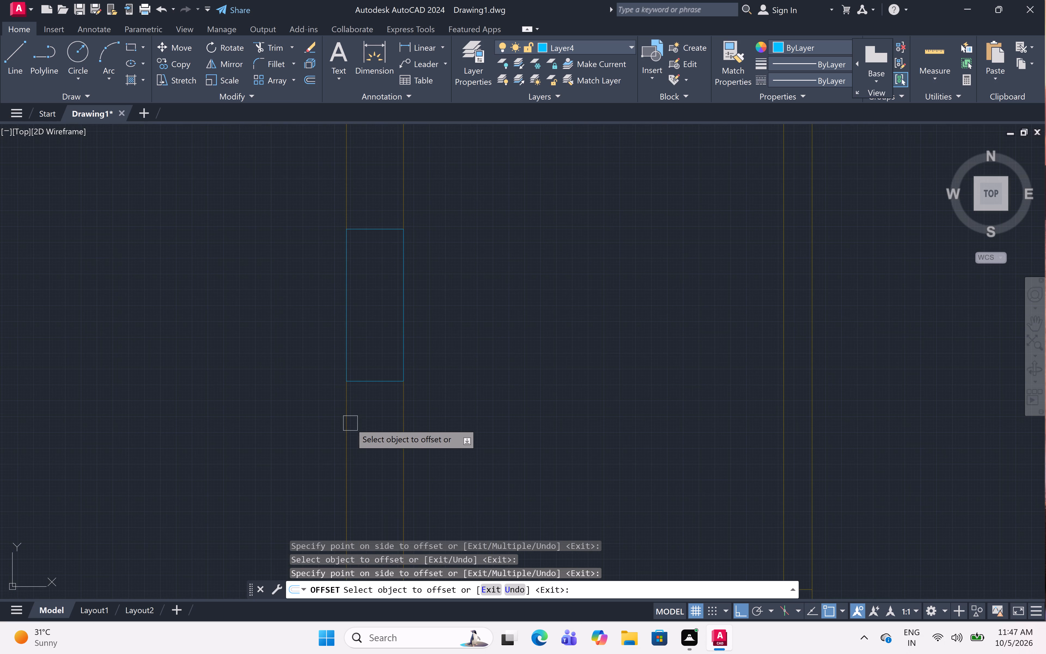
{"action": "left_click", "coordinate": [349, 340]}
{"action": "left_click", "coordinate": [385, 346]}
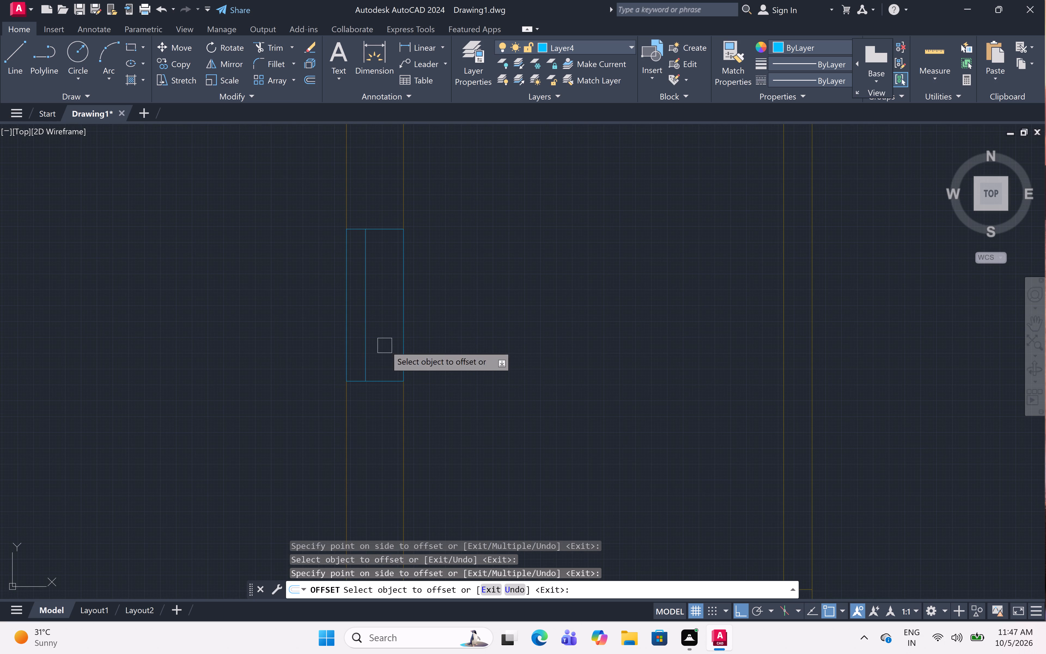
{"action": "left_click", "coordinate": [405, 336]}
{"action": "left_click", "coordinate": [294, 337]}
Offset both face lines of the left-wall opening between the small room's lower partition and the column below 3" into the wall.
{"action": "scroll", "coordinate": [519, 237], "scroll_direction": "down", "scroll_amount": 7}
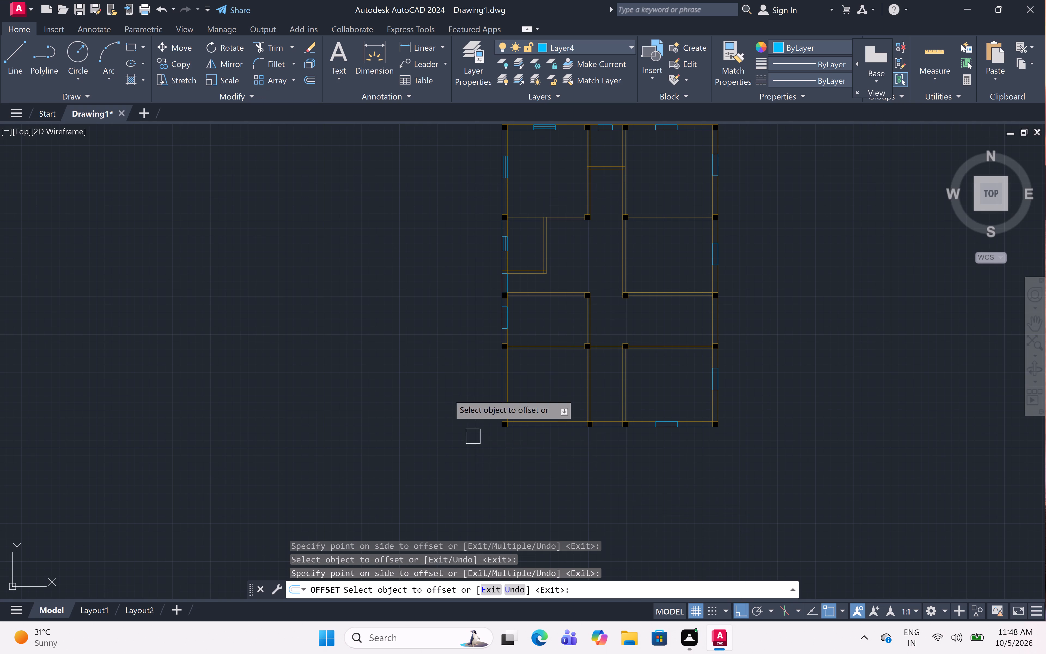
{"action": "scroll", "coordinate": [501, 275], "scroll_direction": "up", "scroll_amount": 2}
{"action": "scroll", "coordinate": [501, 275], "scroll_direction": "down", "scroll_amount": 1}
{"action": "scroll", "coordinate": [501, 275], "scroll_direction": "up", "scroll_amount": 2}
{"action": "scroll", "coordinate": [501, 275], "scroll_direction": "down", "scroll_amount": 1}
{"action": "scroll", "coordinate": [501, 275], "scroll_direction": "up", "scroll_amount": 1}
{"action": "left_click", "coordinate": [506, 300]}
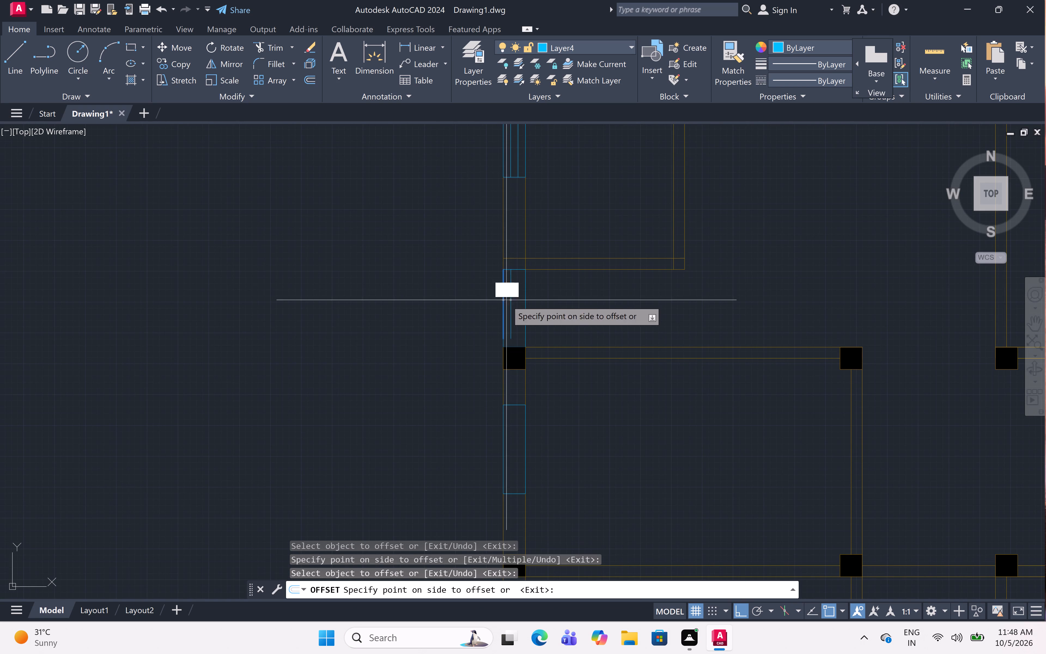
{"action": "left_click", "coordinate": [543, 305]}
{"action": "left_click", "coordinate": [530, 307]}
{"action": "left_click", "coordinate": [466, 311]}
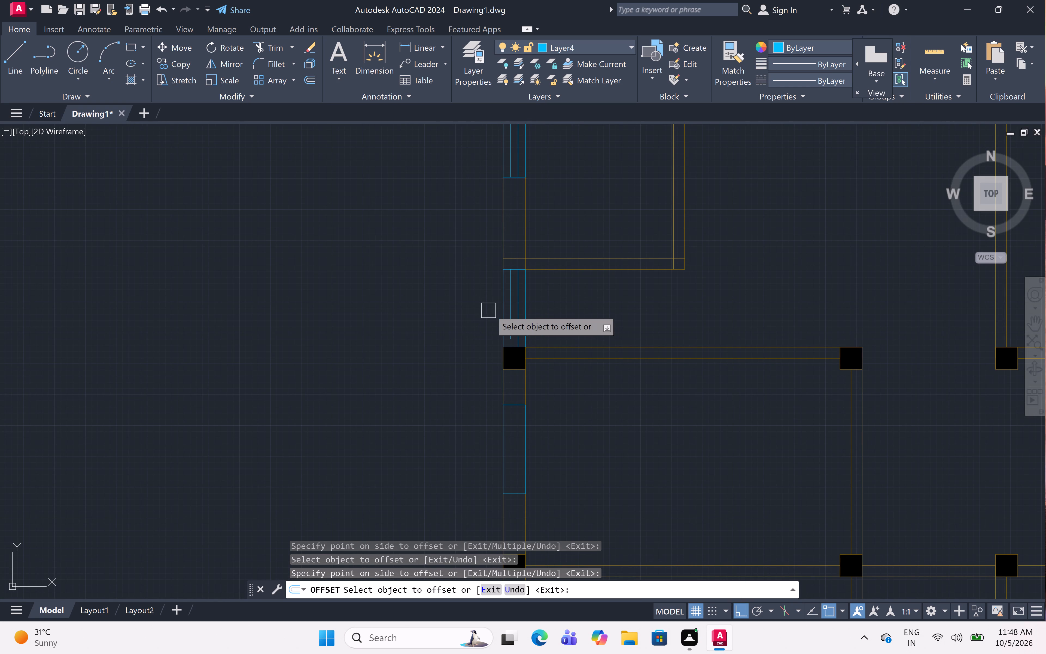
Offset the outer face line of the left-wall opening directly above the column 3" inward once more.
{"action": "scroll", "coordinate": [503, 345], "scroll_direction": "up", "scroll_amount": 1}
{"action": "scroll", "coordinate": [503, 345], "scroll_direction": "down", "scroll_amount": 5}
{"action": "scroll", "coordinate": [503, 346], "scroll_direction": "up", "scroll_amount": 3}
{"action": "scroll", "coordinate": [503, 347], "scroll_direction": "down", "scroll_amount": 1}
{"action": "scroll", "coordinate": [503, 347], "scroll_direction": "up", "scroll_amount": 3}
{"action": "scroll", "coordinate": [503, 347], "scroll_direction": "down", "scroll_amount": 1}
{"action": "scroll", "coordinate": [503, 347], "scroll_direction": "up", "scroll_amount": 3}
{"action": "scroll", "coordinate": [503, 347], "scroll_direction": "down", "scroll_amount": 1}
{"action": "scroll", "coordinate": [503, 347], "scroll_direction": "up", "scroll_amount": 1}
{"action": "left_click", "coordinate": [497, 338]}
{"action": "left_click", "coordinate": [551, 341]}
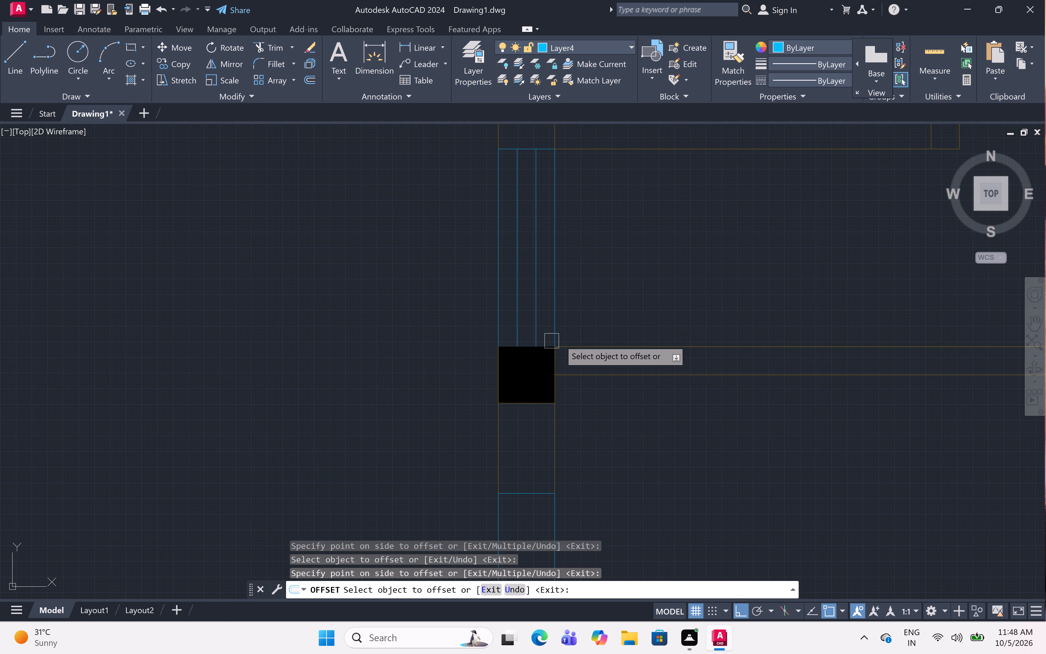
Offset both face lines of the left-wall opening in the room just below the column 3" into the wall thickness.
{"action": "scroll", "coordinate": [569, 337], "scroll_direction": "up", "scroll_amount": 1}
{"action": "scroll", "coordinate": [568, 337], "scroll_direction": "down", "scroll_amount": 2}
{"action": "scroll", "coordinate": [568, 337], "scroll_direction": "up", "scroll_amount": 2}
{"action": "scroll", "coordinate": [568, 337], "scroll_direction": "down", "scroll_amount": 1}
{"action": "scroll", "coordinate": [568, 337], "scroll_direction": "up", "scroll_amount": 3}
{"action": "scroll", "coordinate": [568, 337], "scroll_direction": "down", "scroll_amount": 3}
{"action": "scroll", "coordinate": [568, 337], "scroll_direction": "up", "scroll_amount": 2}
{"action": "scroll", "coordinate": [568, 337], "scroll_direction": "down", "scroll_amount": 3}
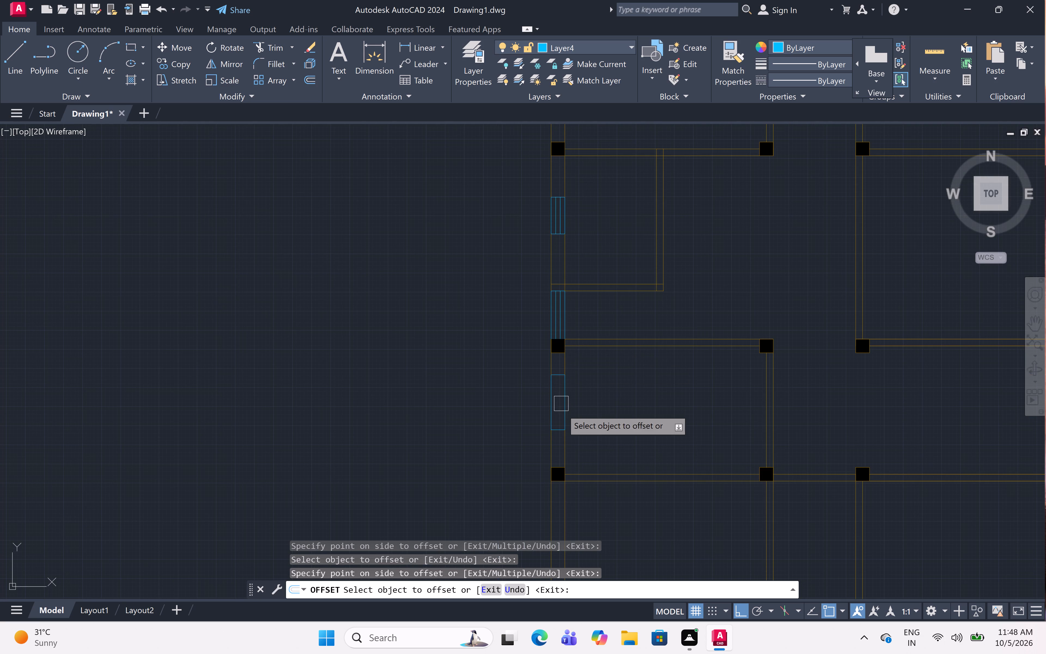
{"action": "scroll", "coordinate": [561, 422], "scroll_direction": "up", "scroll_amount": 1}
{"action": "scroll", "coordinate": [561, 422], "scroll_direction": "down", "scroll_amount": 1}
{"action": "scroll", "coordinate": [561, 422], "scroll_direction": "up", "scroll_amount": 2}
{"action": "scroll", "coordinate": [561, 422], "scroll_direction": "down", "scroll_amount": 1}
{"action": "scroll", "coordinate": [561, 422], "scroll_direction": "up", "scroll_amount": 2}
{"action": "scroll", "coordinate": [561, 422], "scroll_direction": "down", "scroll_amount": 1}
{"action": "left_click", "coordinate": [538, 393]}
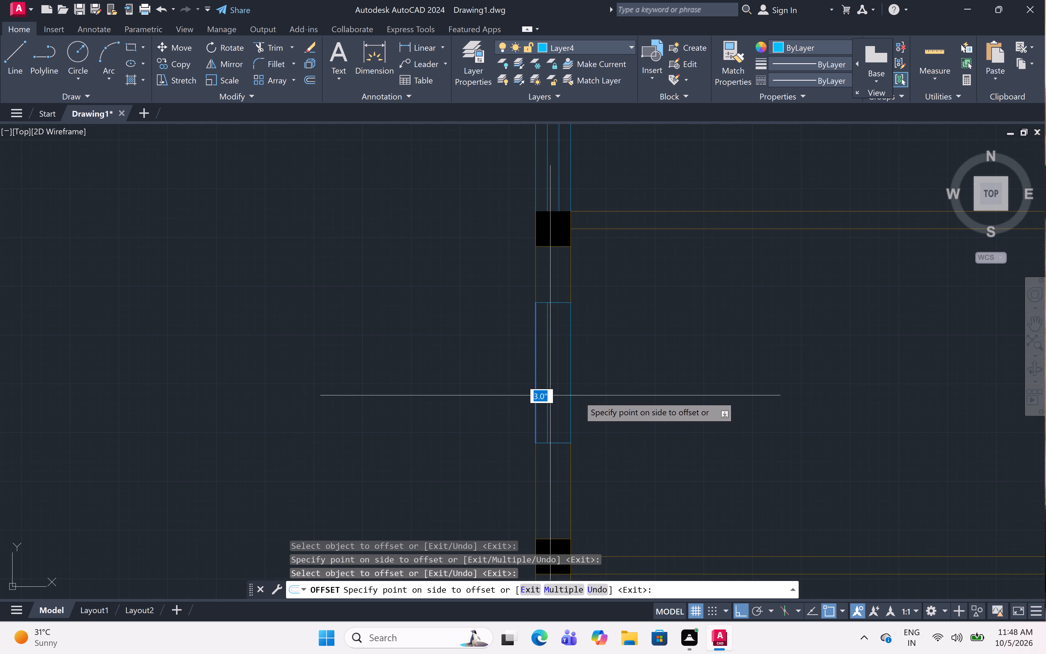
{"action": "left_click", "coordinate": [590, 397]}
{"action": "left_click", "coordinate": [572, 391]}
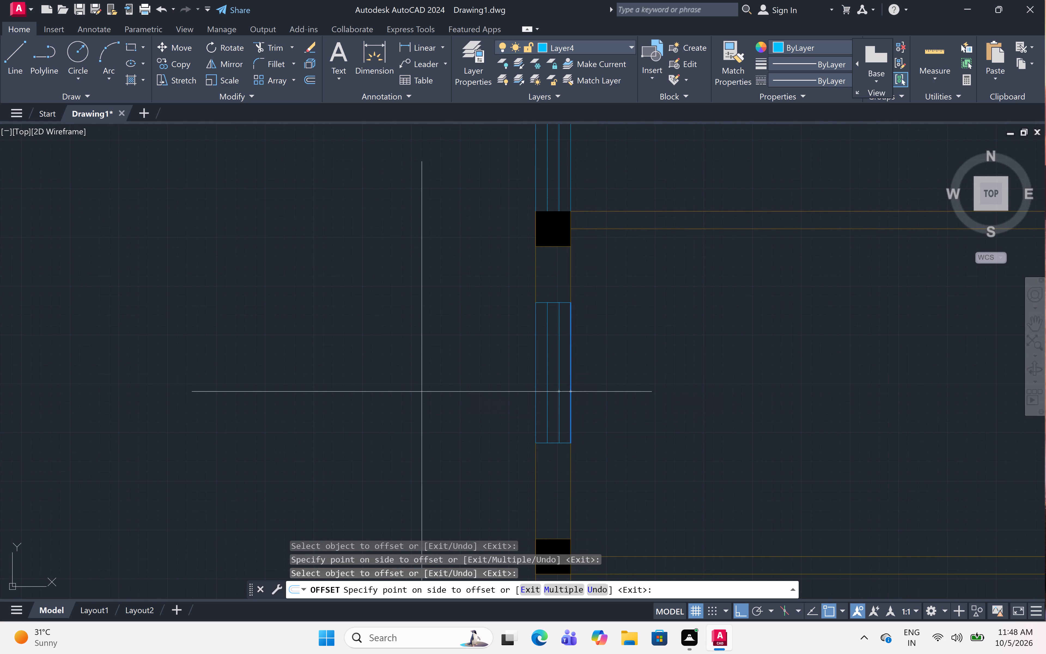
{"action": "left_click", "coordinate": [422, 392]}
Offset both face lines of the lower-right room's bottom-wall opening 3" into the wall thickness.
{"action": "scroll", "coordinate": [468, 376], "scroll_direction": "up", "scroll_amount": 1}
{"action": "scroll", "coordinate": [468, 376], "scroll_direction": "down", "scroll_amount": 2}
{"action": "scroll", "coordinate": [468, 376], "scroll_direction": "up", "scroll_amount": 2}
{"action": "scroll", "coordinate": [468, 376], "scroll_direction": "down", "scroll_amount": 2}
{"action": "scroll", "coordinate": [490, 381], "scroll_direction": "down", "scroll_amount": 1}
{"action": "scroll", "coordinate": [490, 381], "scroll_direction": "up", "scroll_amount": 2}
{"action": "scroll", "coordinate": [490, 381], "scroll_direction": "down", "scroll_amount": 5}
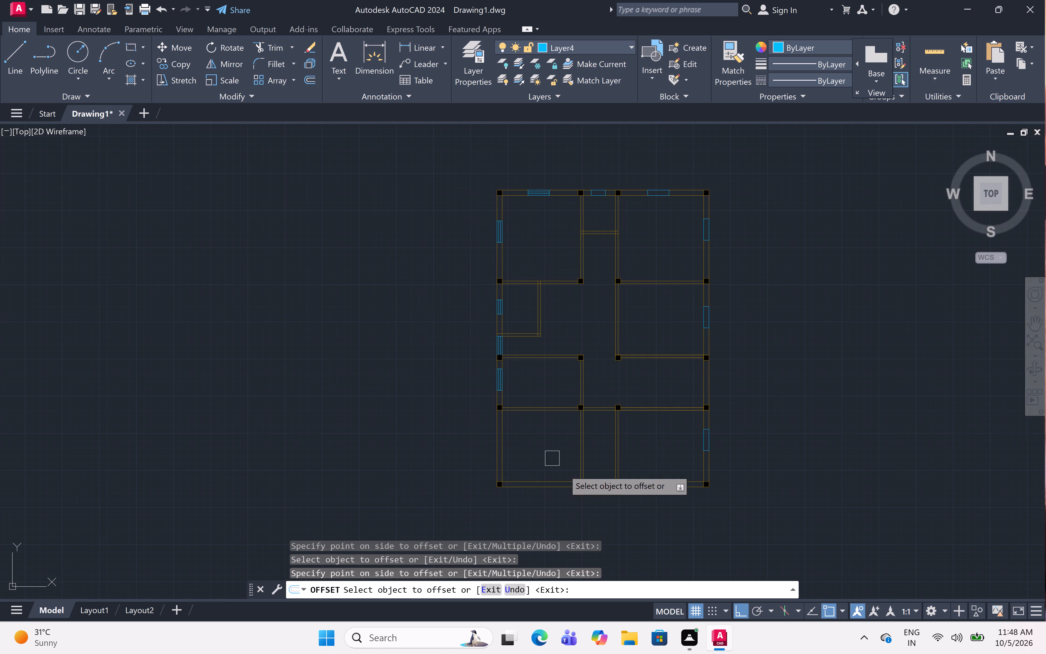
{"action": "scroll", "coordinate": [682, 489], "scroll_direction": "up", "scroll_amount": 7}
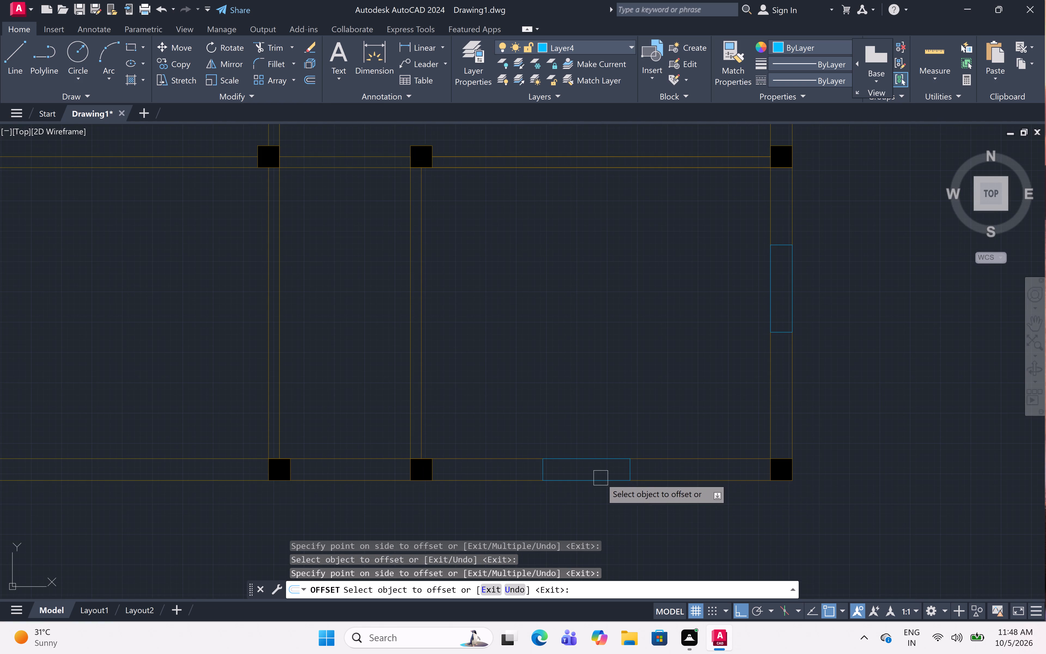
{"action": "left_click", "coordinate": [601, 478]}
{"action": "left_click", "coordinate": [603, 406]}
{"action": "left_click", "coordinate": [589, 462]}
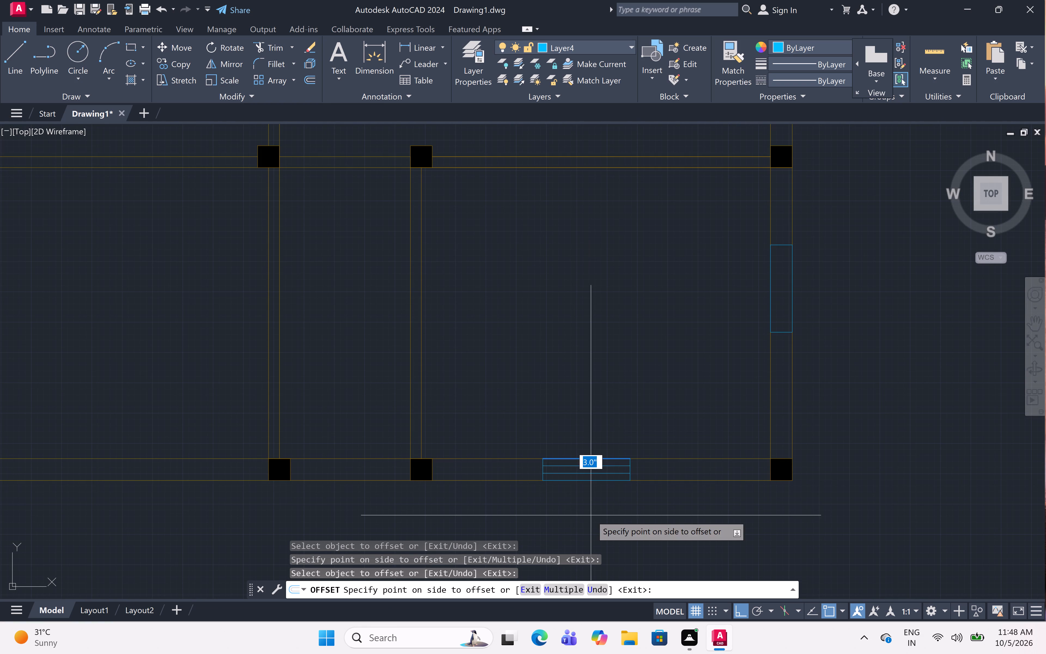
{"action": "left_click_drag", "start_coordinate": [591, 515], "coordinate": [590, 511]}
Offset both face lines of the lower-right room's right-wall opening 3" into the wall thickness.
{"action": "scroll", "coordinate": [598, 453], "scroll_direction": "down", "scroll_amount": 2}
{"action": "scroll", "coordinate": [671, 384], "scroll_direction": "up", "scroll_amount": 2}
{"action": "scroll", "coordinate": [671, 384], "scroll_direction": "down", "scroll_amount": 1}
{"action": "scroll", "coordinate": [671, 384], "scroll_direction": "up", "scroll_amount": 2}
{"action": "scroll", "coordinate": [671, 384], "scroll_direction": "down", "scroll_amount": 1}
{"action": "scroll", "coordinate": [671, 384], "scroll_direction": "up", "scroll_amount": 1}
{"action": "left_click", "coordinate": [646, 395]}
{"action": "left_click", "coordinate": [790, 394]}
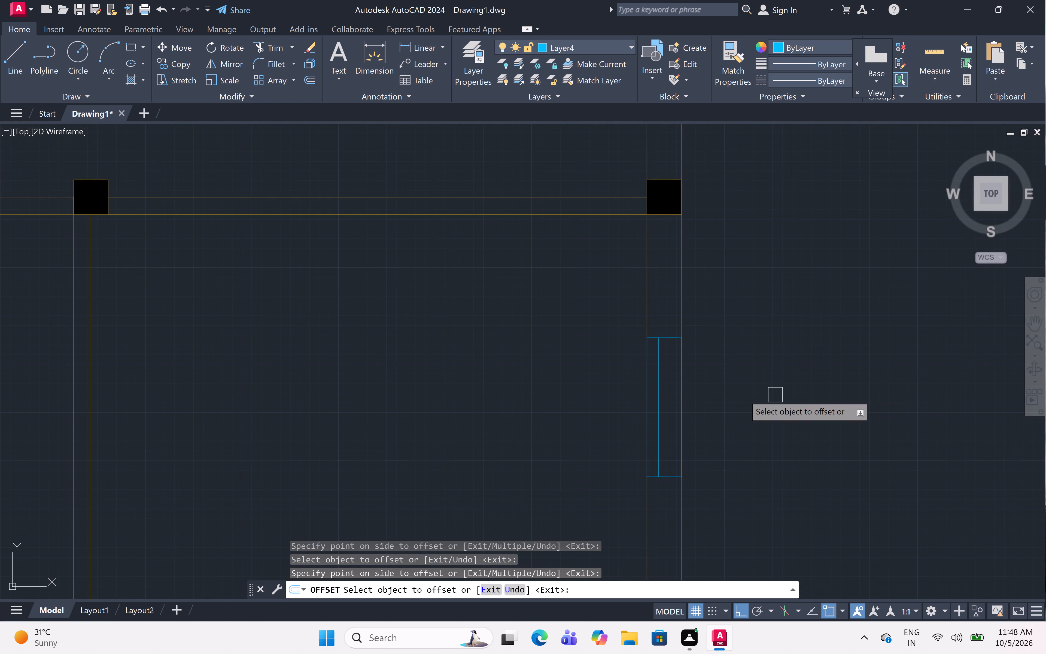
{"action": "left_click", "coordinate": [680, 395]}
{"action": "left_click", "coordinate": [540, 400]}
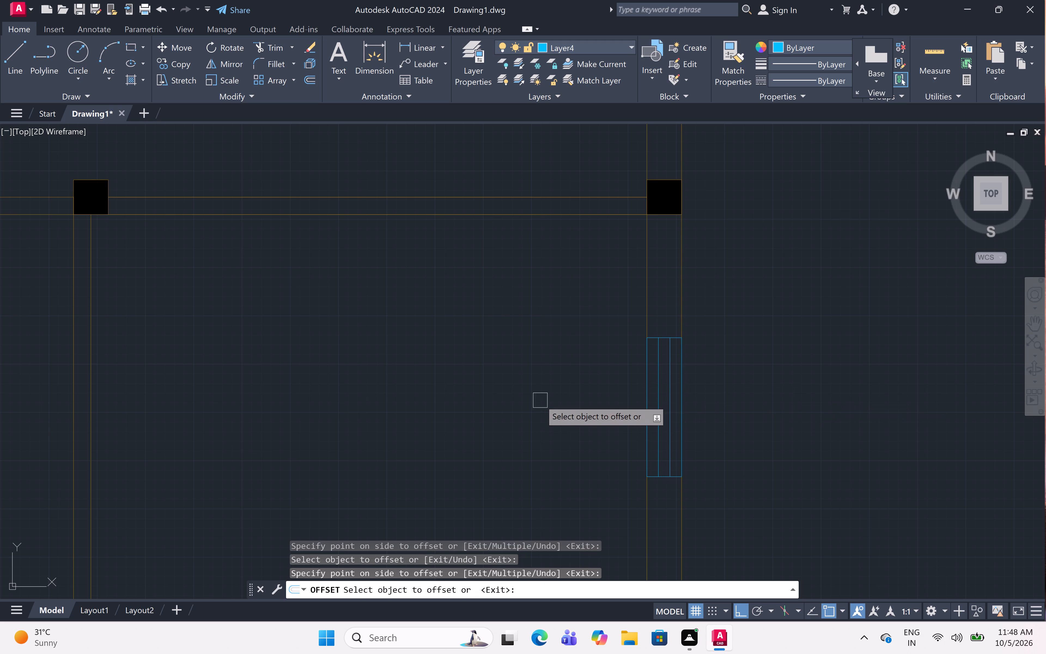
Offset both face lines of the right-wall opening in the room directly below the upper-right room 3" into the wall thickness.
{"action": "scroll", "coordinate": [569, 395], "scroll_direction": "down", "scroll_amount": 2}
{"action": "scroll", "coordinate": [569, 395], "scroll_direction": "up", "scroll_amount": 1}
{"action": "scroll", "coordinate": [569, 395], "scroll_direction": "down", "scroll_amount": 3}
{"action": "scroll", "coordinate": [569, 395], "scroll_direction": "up", "scroll_amount": 2}
{"action": "scroll", "coordinate": [569, 395], "scroll_direction": "down", "scroll_amount": 2}
{"action": "scroll", "coordinate": [569, 395], "scroll_direction": "up", "scroll_amount": 4}
{"action": "scroll", "coordinate": [569, 395], "scroll_direction": "down", "scroll_amount": 2}
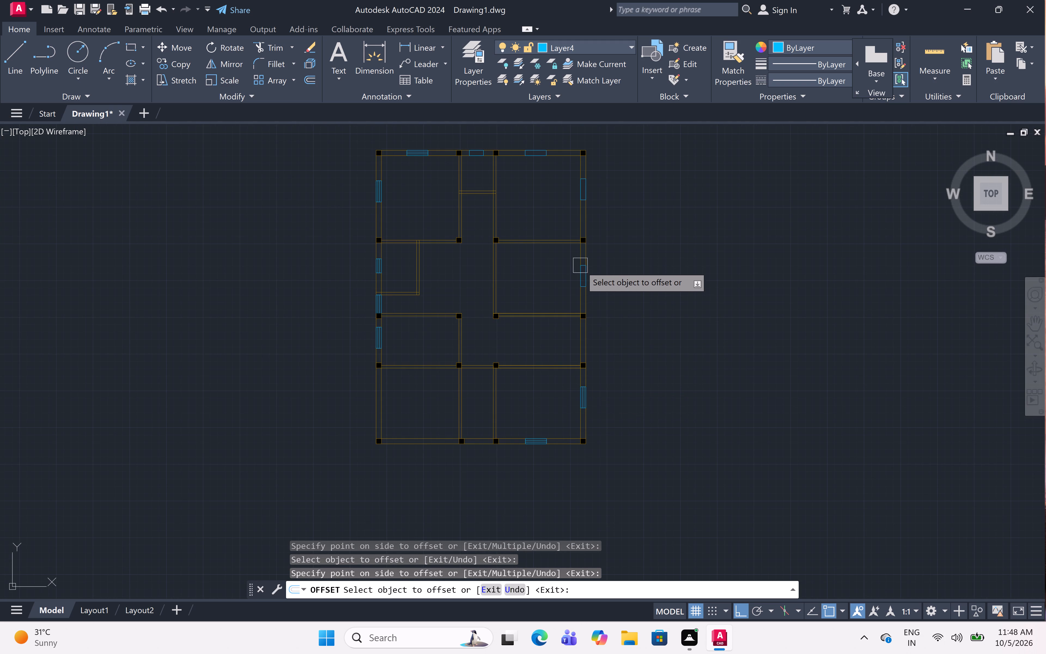
{"action": "scroll", "coordinate": [581, 266], "scroll_direction": "up", "scroll_amount": 1}
{"action": "scroll", "coordinate": [581, 266], "scroll_direction": "down", "scroll_amount": 1}
{"action": "scroll", "coordinate": [581, 266], "scroll_direction": "up", "scroll_amount": 4}
{"action": "scroll", "coordinate": [580, 266], "scroll_direction": "down", "scroll_amount": 2}
{"action": "scroll", "coordinate": [580, 266], "scroll_direction": "up", "scroll_amount": 1}
{"action": "scroll", "coordinate": [580, 266], "scroll_direction": "down", "scroll_amount": 1}
{"action": "scroll", "coordinate": [580, 266], "scroll_direction": "up", "scroll_amount": 4}
{"action": "scroll", "coordinate": [580, 266], "scroll_direction": "down", "scroll_amount": 2}
{"action": "scroll", "coordinate": [580, 266], "scroll_direction": "up", "scroll_amount": 2}
{"action": "scroll", "coordinate": [580, 266], "scroll_direction": "down", "scroll_amount": 1}
{"action": "scroll", "coordinate": [580, 266], "scroll_direction": "up", "scroll_amount": 1}
{"action": "scroll", "coordinate": [580, 266], "scroll_direction": "down", "scroll_amount": 1}
{"action": "scroll", "coordinate": [576, 284], "scroll_direction": "up", "scroll_amount": 8}
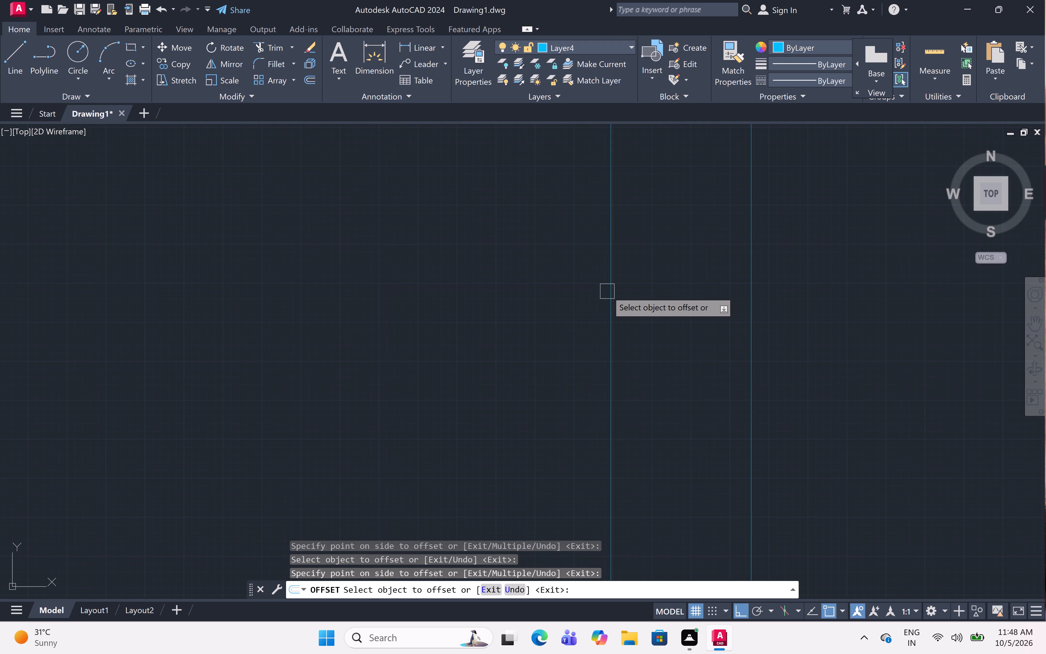
{"action": "left_click", "coordinate": [607, 292]}
{"action": "left_click", "coordinate": [757, 300]}
{"action": "left_click", "coordinate": [756, 300]}
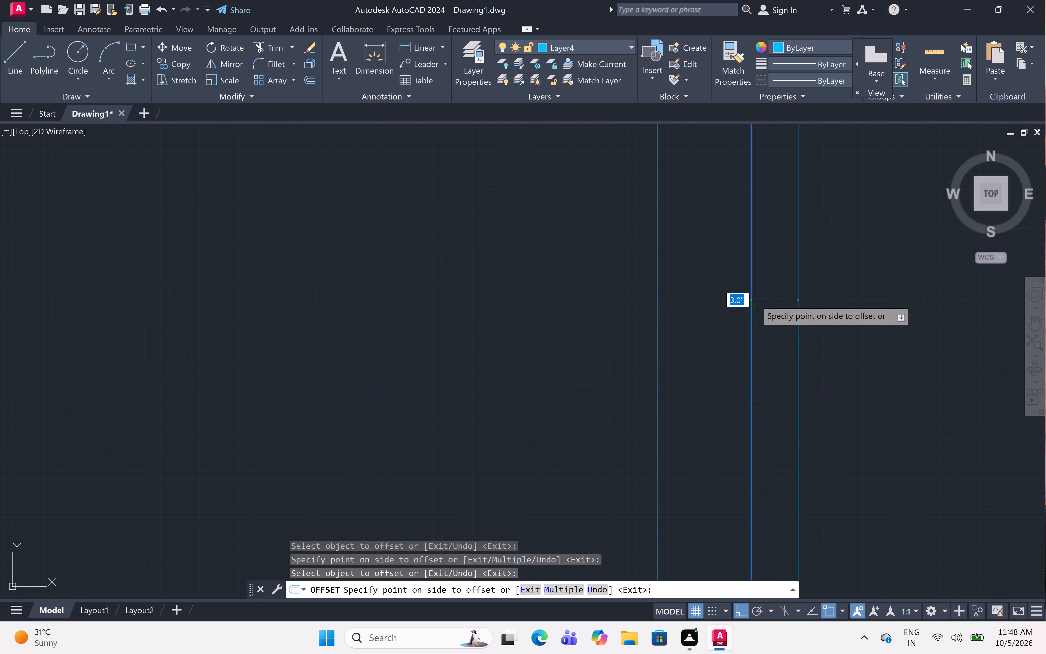
{"action": "left_click", "coordinate": [428, 328]}
Offset both face lines of the upper-right room's right-wall opening 3" into the wall thickness.
{"action": "scroll", "coordinate": [472, 343], "scroll_direction": "down", "scroll_amount": 5}
{"action": "scroll", "coordinate": [472, 343], "scroll_direction": "up", "scroll_amount": 2}
{"action": "scroll", "coordinate": [472, 343], "scroll_direction": "down", "scroll_amount": 1}
{"action": "scroll", "coordinate": [472, 343], "scroll_direction": "up", "scroll_amount": 2}
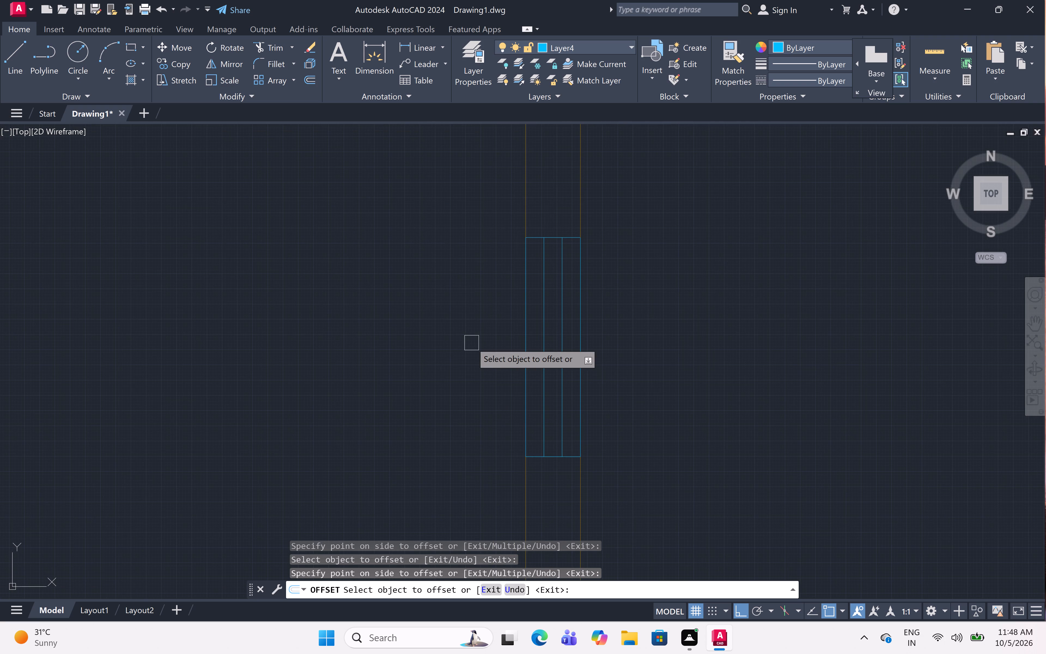
{"action": "scroll", "coordinate": [472, 343], "scroll_direction": "down", "scroll_amount": 7}
{"action": "scroll", "coordinate": [472, 343], "scroll_direction": "up", "scroll_amount": 1}
{"action": "scroll", "coordinate": [472, 343], "scroll_direction": "down", "scroll_amount": 2}
{"action": "scroll", "coordinate": [472, 343], "scroll_direction": "up", "scroll_amount": 4}
{"action": "scroll", "coordinate": [472, 343], "scroll_direction": "down", "scroll_amount": 1}
{"action": "scroll", "coordinate": [472, 262], "scroll_direction": "up", "scroll_amount": 1}
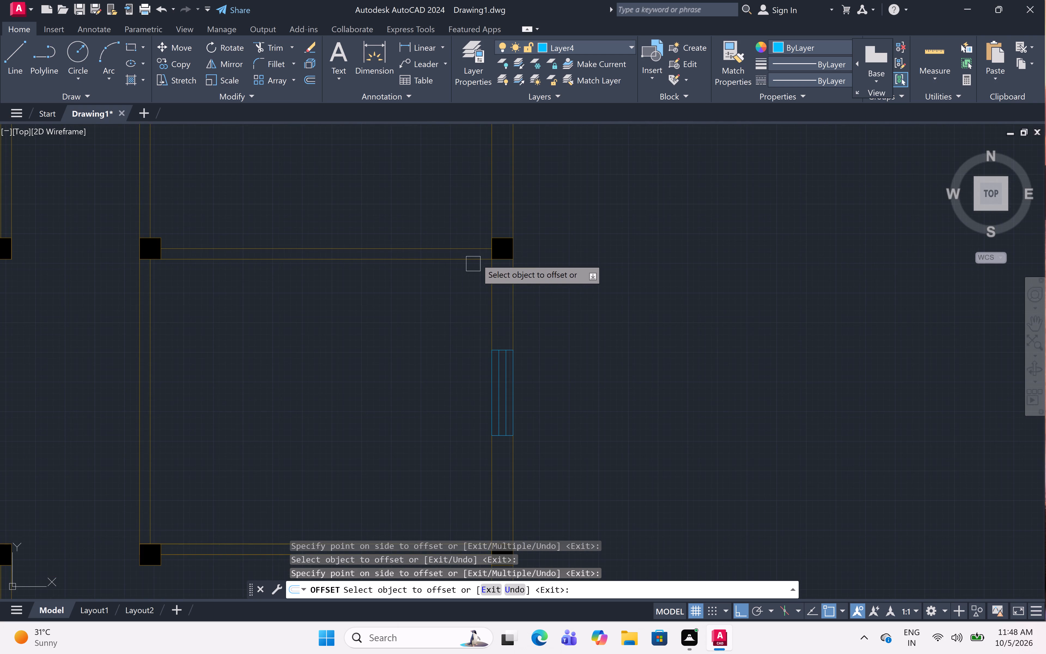
{"action": "scroll", "coordinate": [484, 246], "scroll_direction": "down", "scroll_amount": 6}
{"action": "scroll", "coordinate": [484, 247], "scroll_direction": "up", "scroll_amount": 1}
{"action": "scroll", "coordinate": [484, 247], "scroll_direction": "down", "scroll_amount": 1}
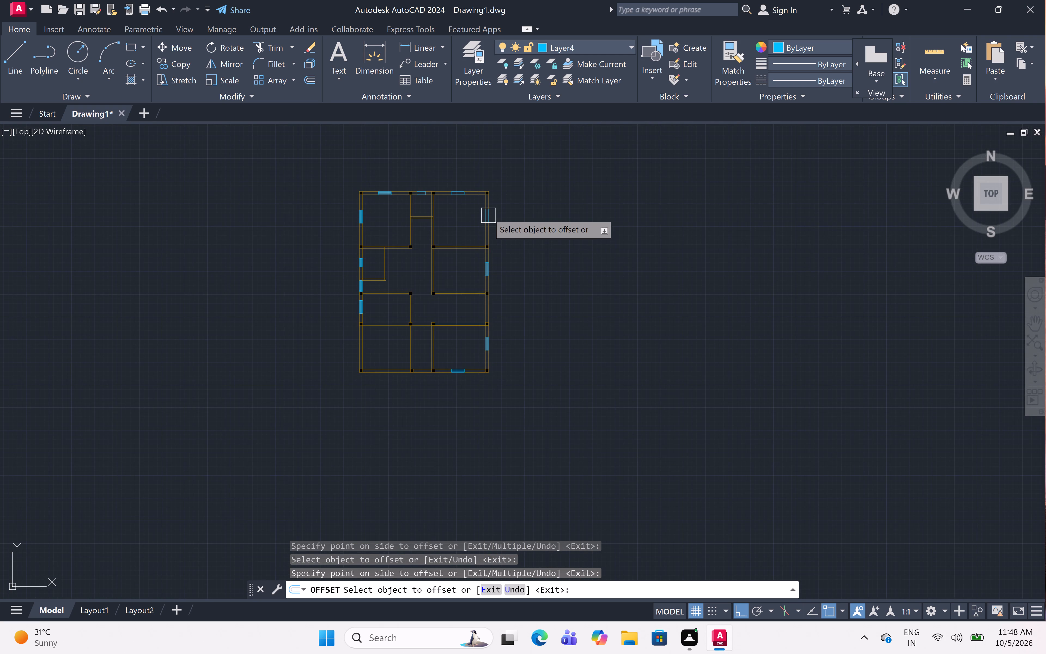
{"action": "scroll", "coordinate": [488, 213], "scroll_direction": "up", "scroll_amount": 3}
{"action": "scroll", "coordinate": [488, 213], "scroll_direction": "down", "scroll_amount": 4}
{"action": "scroll", "coordinate": [488, 213], "scroll_direction": "up", "scroll_amount": 3}
{"action": "scroll", "coordinate": [486, 219], "scroll_direction": "down", "scroll_amount": 4}
{"action": "scroll", "coordinate": [486, 219], "scroll_direction": "up", "scroll_amount": 4}
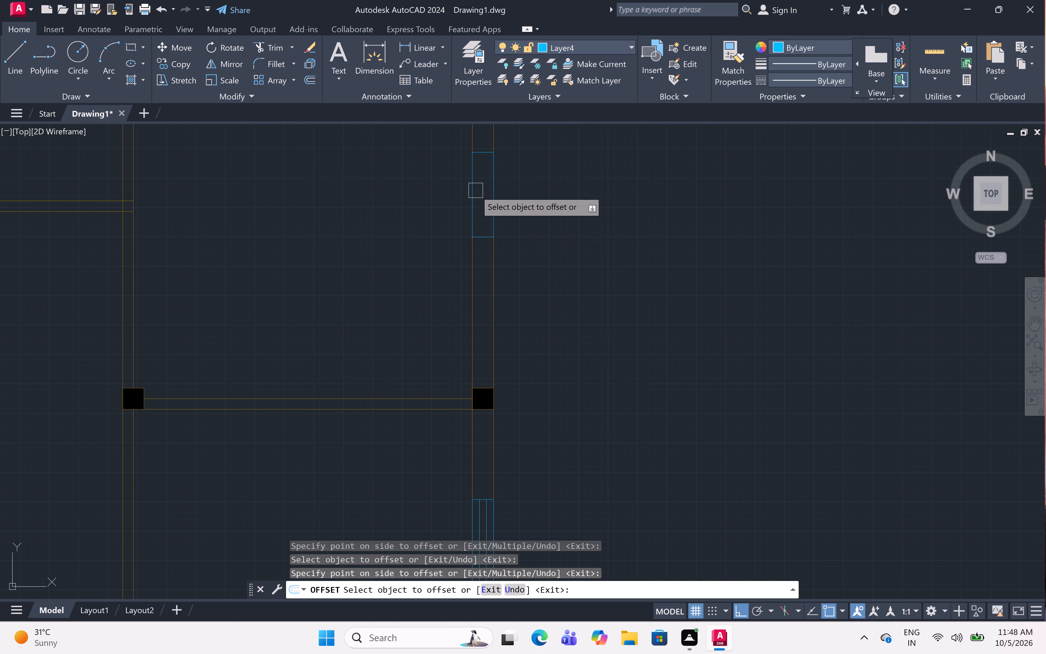
{"action": "left_click", "coordinate": [476, 191]}
{"action": "left_click", "coordinate": [533, 199]}
{"action": "left_click", "coordinate": [491, 199]}
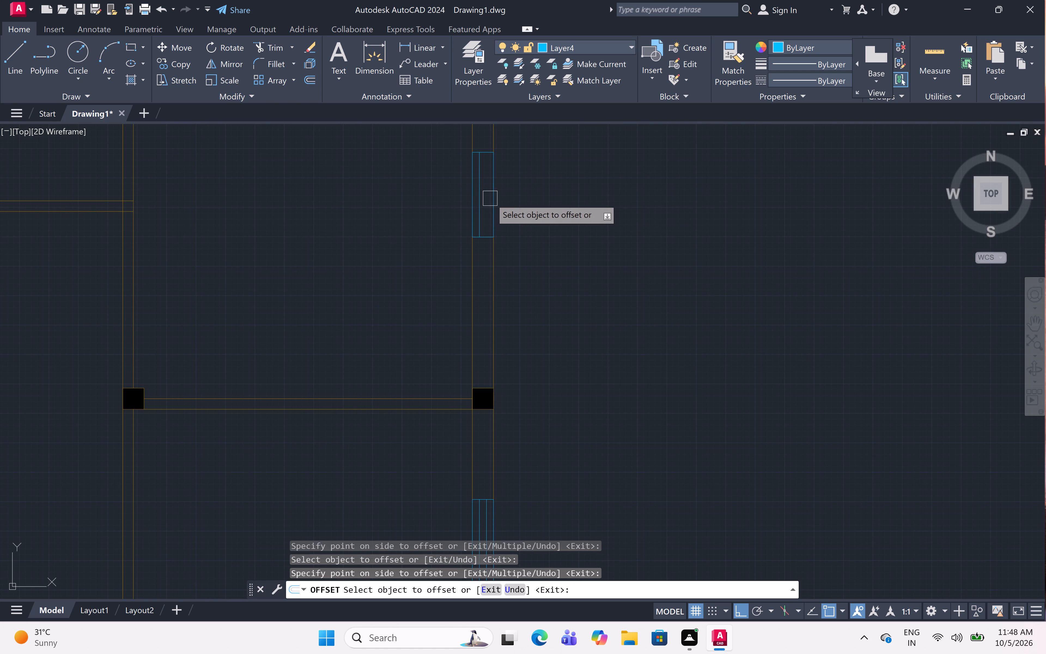
{"action": "left_click", "coordinate": [469, 199]}
Offset both face lines of the upper-right room's top-wall opening 3" into the wall thickness.
{"action": "scroll", "coordinate": [480, 207], "scroll_direction": "down", "scroll_amount": 1}
{"action": "scroll", "coordinate": [480, 207], "scroll_direction": "up", "scroll_amount": 1}
{"action": "scroll", "coordinate": [480, 207], "scroll_direction": "down", "scroll_amount": 5}
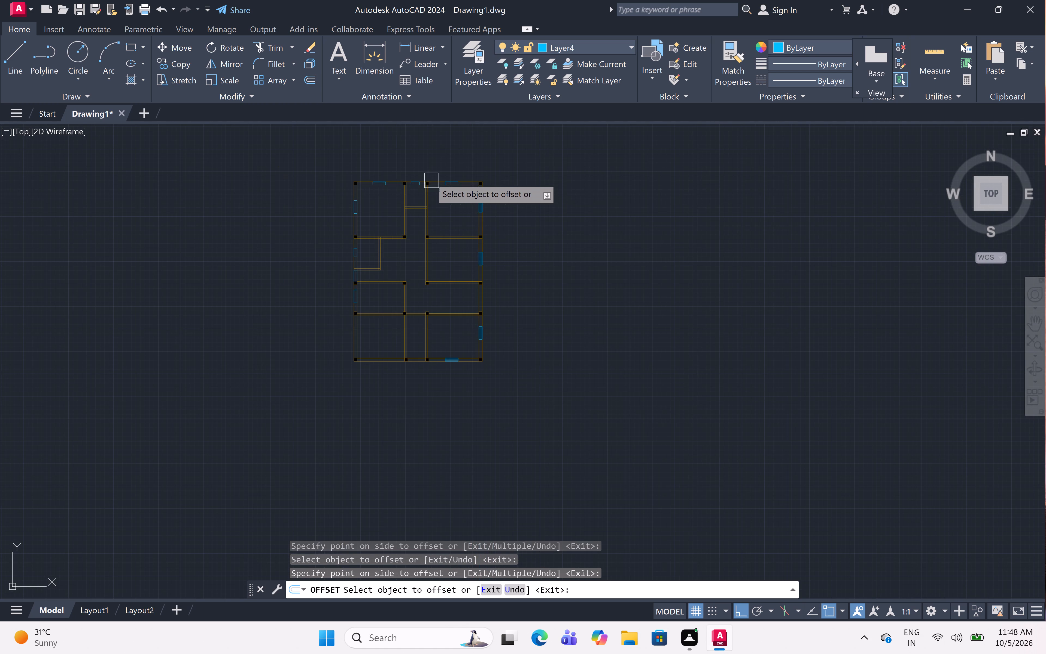
{"action": "scroll", "coordinate": [451, 180], "scroll_direction": "up", "scroll_amount": 1}
{"action": "scroll", "coordinate": [451, 180], "scroll_direction": "down", "scroll_amount": 1}
{"action": "scroll", "coordinate": [451, 180], "scroll_direction": "up", "scroll_amount": 1}
{"action": "scroll", "coordinate": [451, 180], "scroll_direction": "down", "scroll_amount": 4}
{"action": "scroll", "coordinate": [451, 180], "scroll_direction": "up", "scroll_amount": 1}
{"action": "scroll", "coordinate": [451, 180], "scroll_direction": "down", "scroll_amount": 2}
{"action": "scroll", "coordinate": [451, 180], "scroll_direction": "up", "scroll_amount": 6}
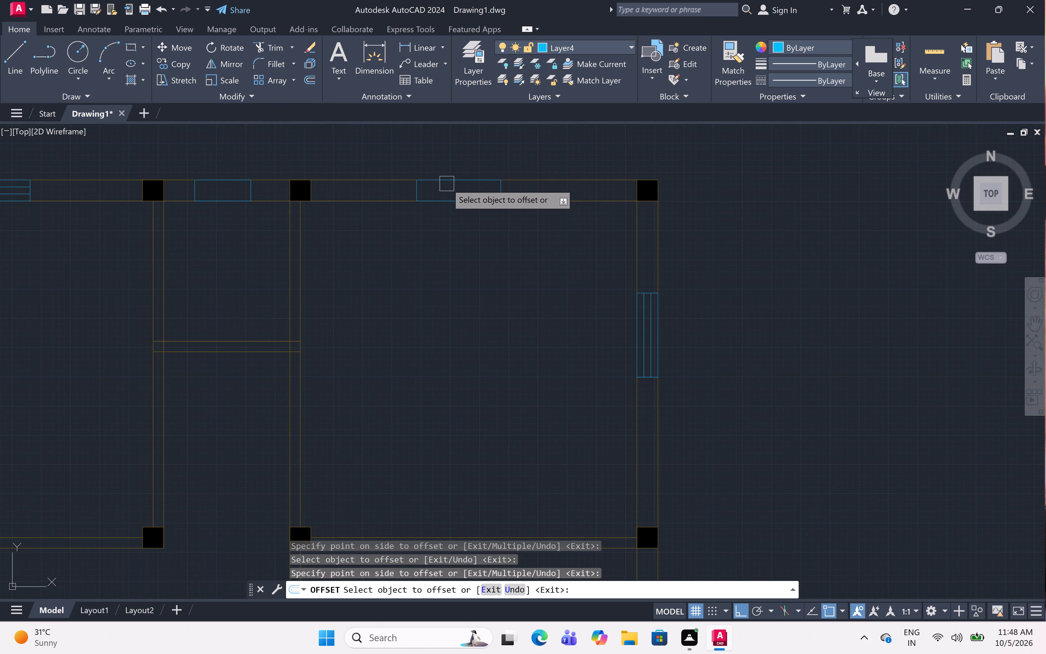
{"action": "scroll", "coordinate": [396, 174], "scroll_direction": "up", "scroll_amount": 6}
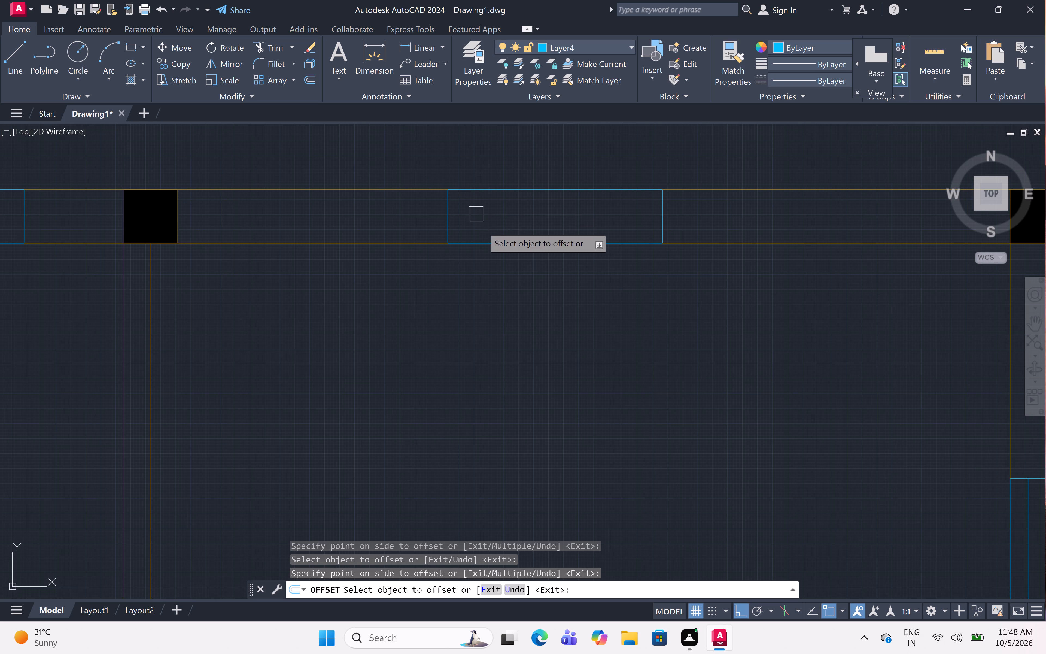
{"action": "left_click", "coordinate": [501, 246]}
{"action": "left_click", "coordinate": [498, 202]}
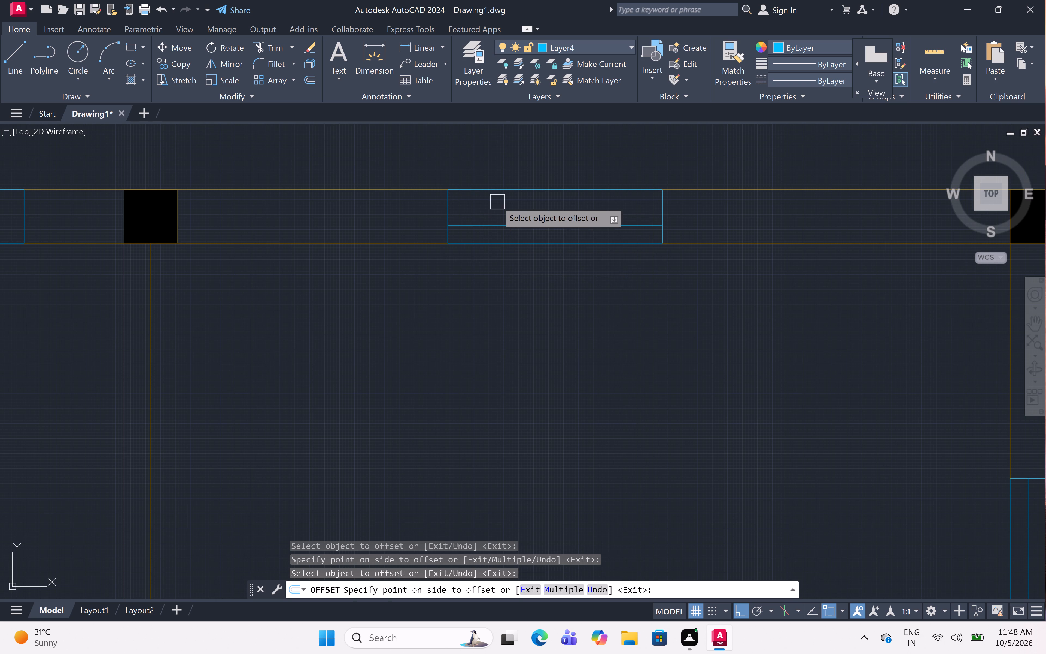
{"action": "left_click", "coordinate": [508, 187]}
{"action": "left_click", "coordinate": [506, 264]}
Offset both face lines of the narrow middle room's top-wall opening 3" into the wall thickness and end the Offset command.
{"action": "scroll", "coordinate": [499, 230], "scroll_direction": "down", "scroll_amount": 1}
{"action": "scroll", "coordinate": [499, 230], "scroll_direction": "up", "scroll_amount": 2}
{"action": "scroll", "coordinate": [499, 230], "scroll_direction": "down", "scroll_amount": 7}
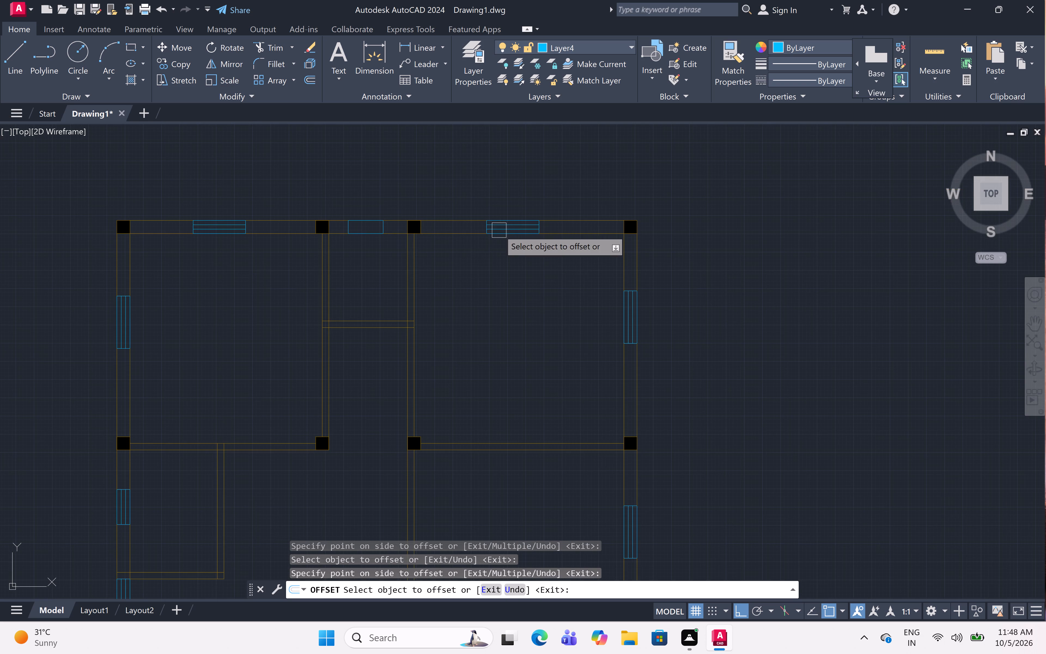
{"action": "scroll", "coordinate": [289, 222], "scroll_direction": "down", "scroll_amount": 1}
{"action": "scroll", "coordinate": [289, 222], "scroll_direction": "up", "scroll_amount": 4}
{"action": "scroll", "coordinate": [289, 222], "scroll_direction": "down", "scroll_amount": 1}
{"action": "scroll", "coordinate": [343, 228], "scroll_direction": "up", "scroll_amount": 1}
{"action": "scroll", "coordinate": [343, 228], "scroll_direction": "down", "scroll_amount": 5}
{"action": "scroll", "coordinate": [343, 228], "scroll_direction": "up", "scroll_amount": 4}
{"action": "scroll", "coordinate": [341, 229], "scroll_direction": "down", "scroll_amount": 1}
{"action": "scroll", "coordinate": [341, 229], "scroll_direction": "up", "scroll_amount": 7}
{"action": "scroll", "coordinate": [341, 229], "scroll_direction": "down", "scroll_amount": 1}
{"action": "scroll", "coordinate": [341, 229], "scroll_direction": "up", "scroll_amount": 2}
{"action": "scroll", "coordinate": [424, 253], "scroll_direction": "down", "scroll_amount": 2}
{"action": "scroll", "coordinate": [424, 253], "scroll_direction": "up", "scroll_amount": 1}
{"action": "scroll", "coordinate": [424, 253], "scroll_direction": "down", "scroll_amount": 2}
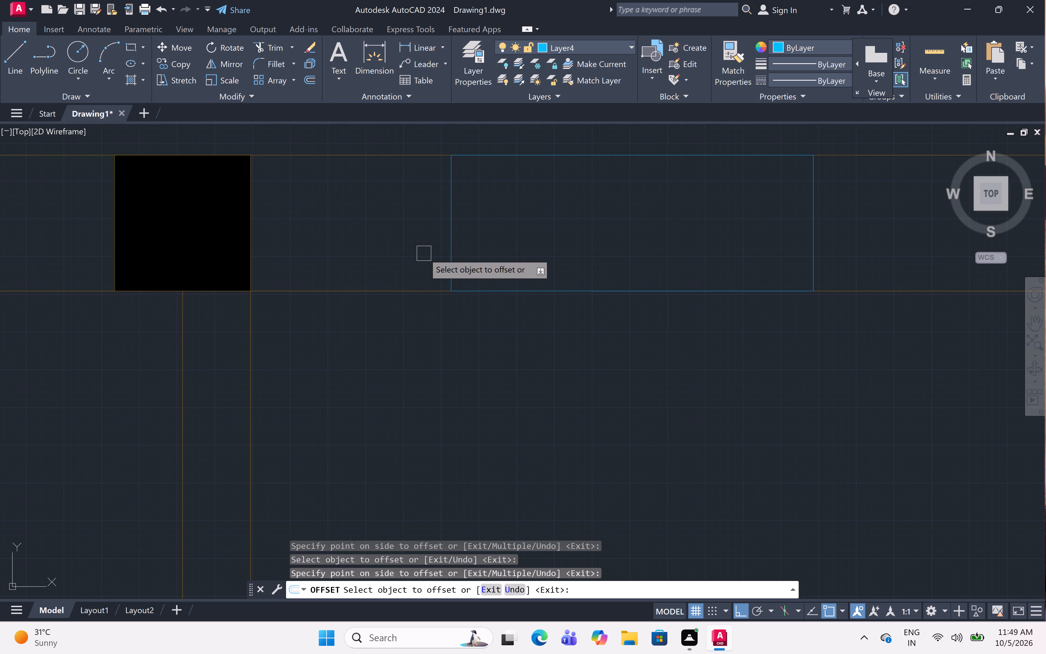
{"action": "left_click", "coordinate": [553, 293]}
{"action": "left_click", "coordinate": [552, 235]}
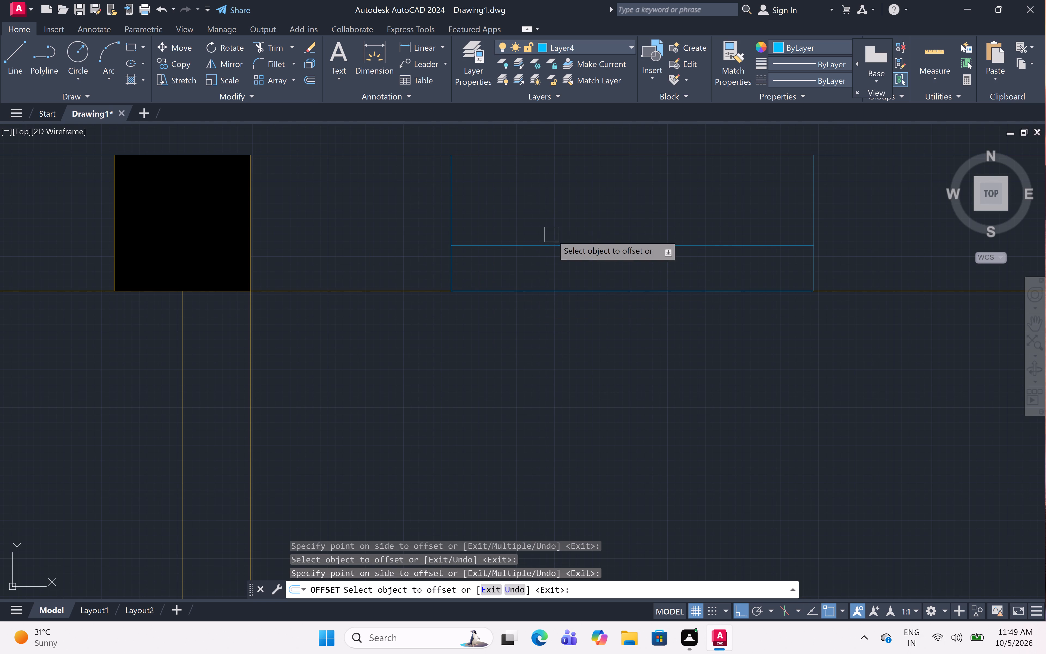
{"action": "left_click", "coordinate": [587, 156]}
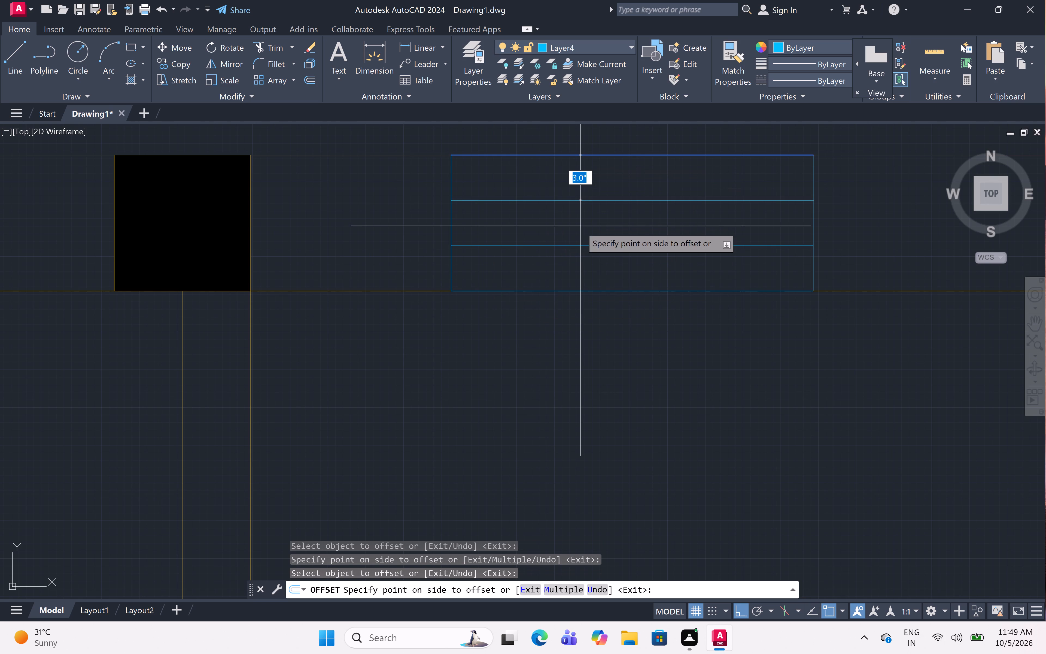
{"action": "scroll", "coordinate": [576, 256], "scroll_direction": "down", "scroll_amount": 6}
{"action": "scroll", "coordinate": [576, 256], "scroll_direction": "up", "scroll_amount": 1}
{"action": "scroll", "coordinate": [576, 256], "scroll_direction": "down", "scroll_amount": 1}
{"action": "left_click", "coordinate": [576, 298]}
{"action": "scroll", "coordinate": [574, 272], "scroll_direction": "down", "scroll_amount": 4}
{"action": "scroll", "coordinate": [574, 272], "scroll_direction": "up", "scroll_amount": 2}
{"action": "scroll", "coordinate": [574, 272], "scroll_direction": "down", "scroll_amount": 2}
{"action": "scroll", "coordinate": [574, 272], "scroll_direction": "up", "scroll_amount": 1}
{"action": "scroll", "coordinate": [573, 278], "scroll_direction": "down", "scroll_amount": 1}
{"action": "scroll", "coordinate": [573, 278], "scroll_direction": "up", "scroll_amount": 1}
{"action": "scroll", "coordinate": [573, 278], "scroll_direction": "down", "scroll_amount": 1}
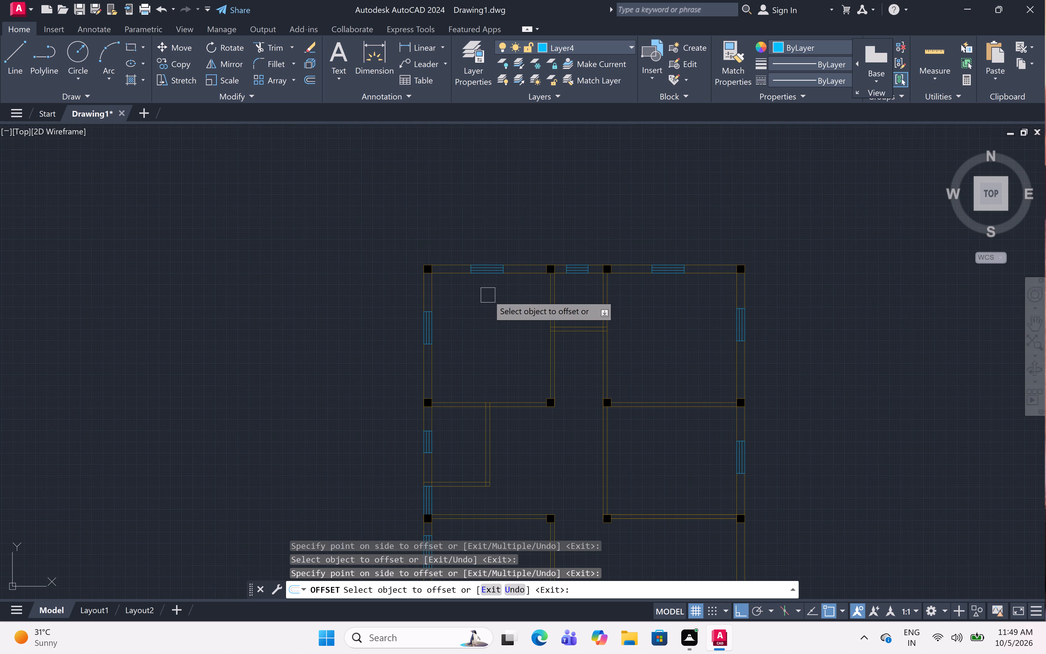
{"action": "key", "text": "Escape"}
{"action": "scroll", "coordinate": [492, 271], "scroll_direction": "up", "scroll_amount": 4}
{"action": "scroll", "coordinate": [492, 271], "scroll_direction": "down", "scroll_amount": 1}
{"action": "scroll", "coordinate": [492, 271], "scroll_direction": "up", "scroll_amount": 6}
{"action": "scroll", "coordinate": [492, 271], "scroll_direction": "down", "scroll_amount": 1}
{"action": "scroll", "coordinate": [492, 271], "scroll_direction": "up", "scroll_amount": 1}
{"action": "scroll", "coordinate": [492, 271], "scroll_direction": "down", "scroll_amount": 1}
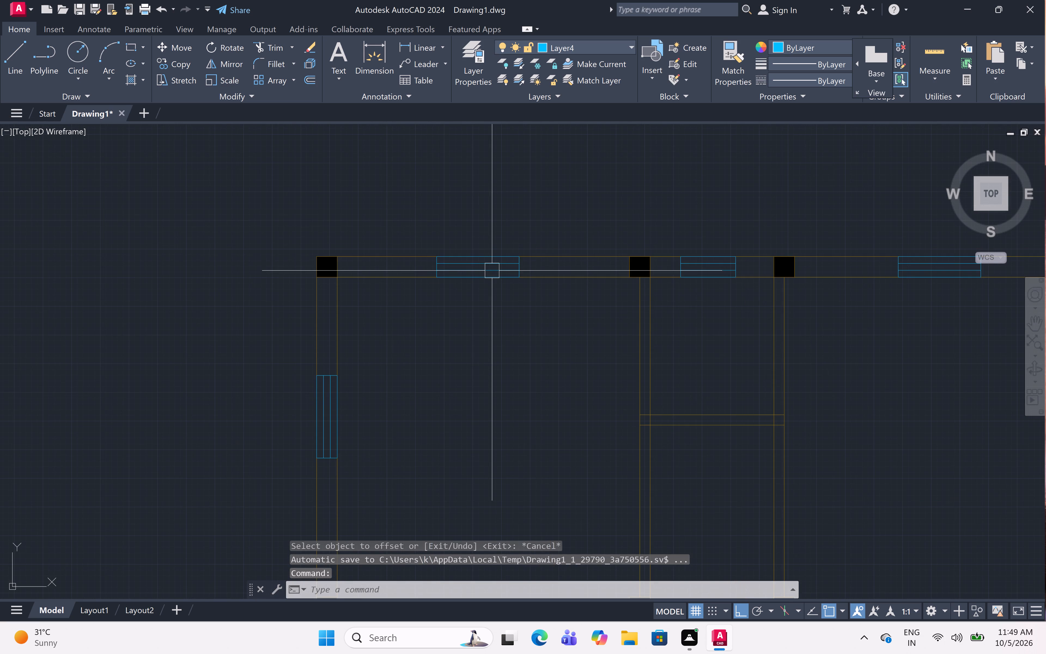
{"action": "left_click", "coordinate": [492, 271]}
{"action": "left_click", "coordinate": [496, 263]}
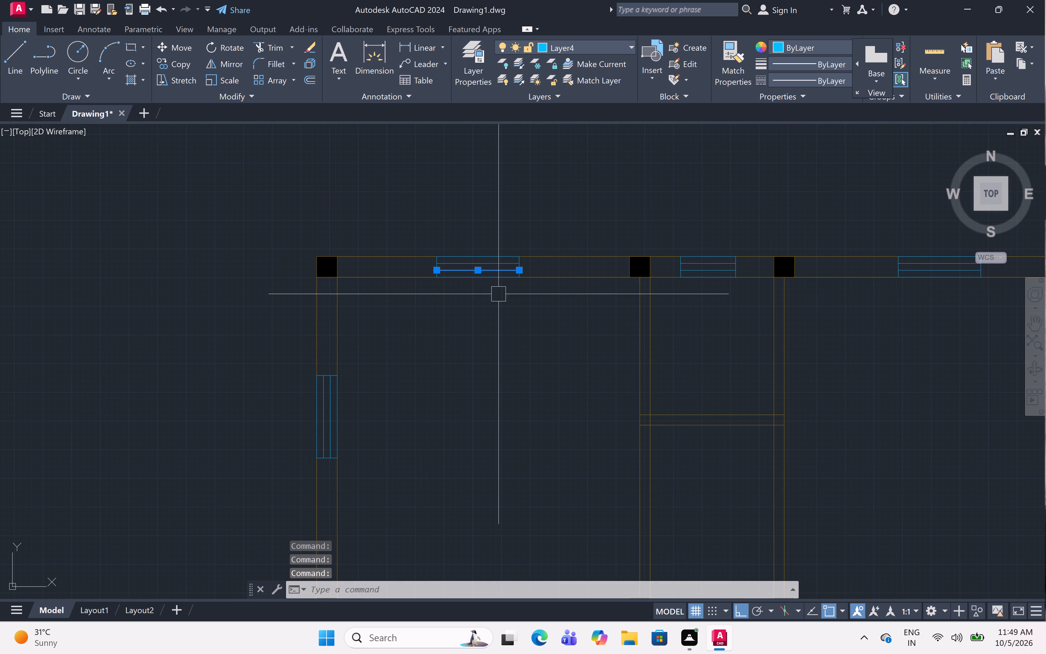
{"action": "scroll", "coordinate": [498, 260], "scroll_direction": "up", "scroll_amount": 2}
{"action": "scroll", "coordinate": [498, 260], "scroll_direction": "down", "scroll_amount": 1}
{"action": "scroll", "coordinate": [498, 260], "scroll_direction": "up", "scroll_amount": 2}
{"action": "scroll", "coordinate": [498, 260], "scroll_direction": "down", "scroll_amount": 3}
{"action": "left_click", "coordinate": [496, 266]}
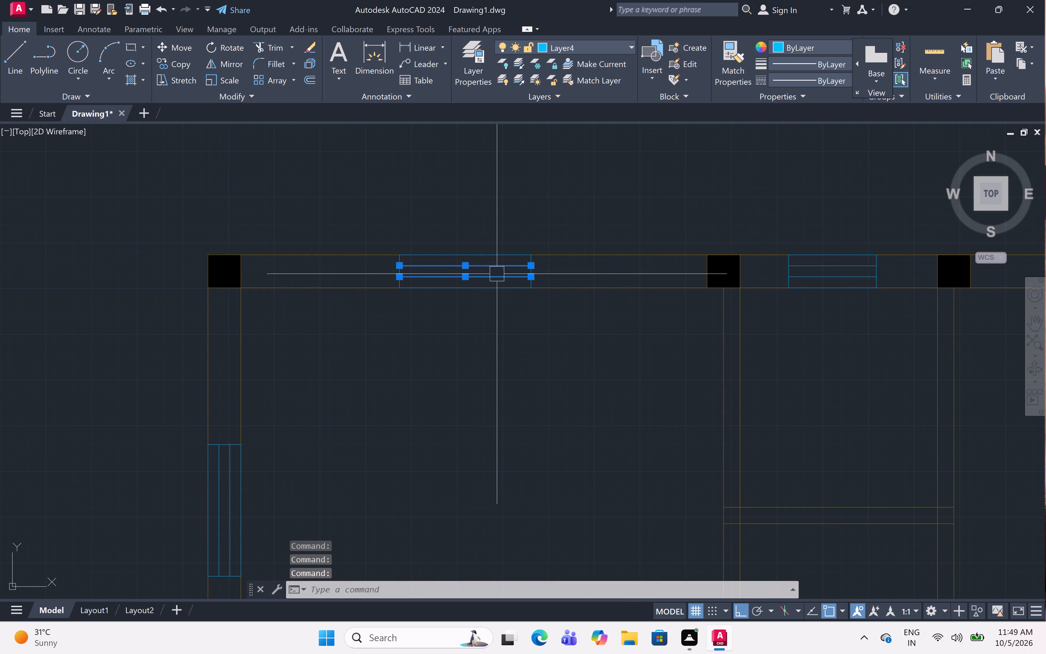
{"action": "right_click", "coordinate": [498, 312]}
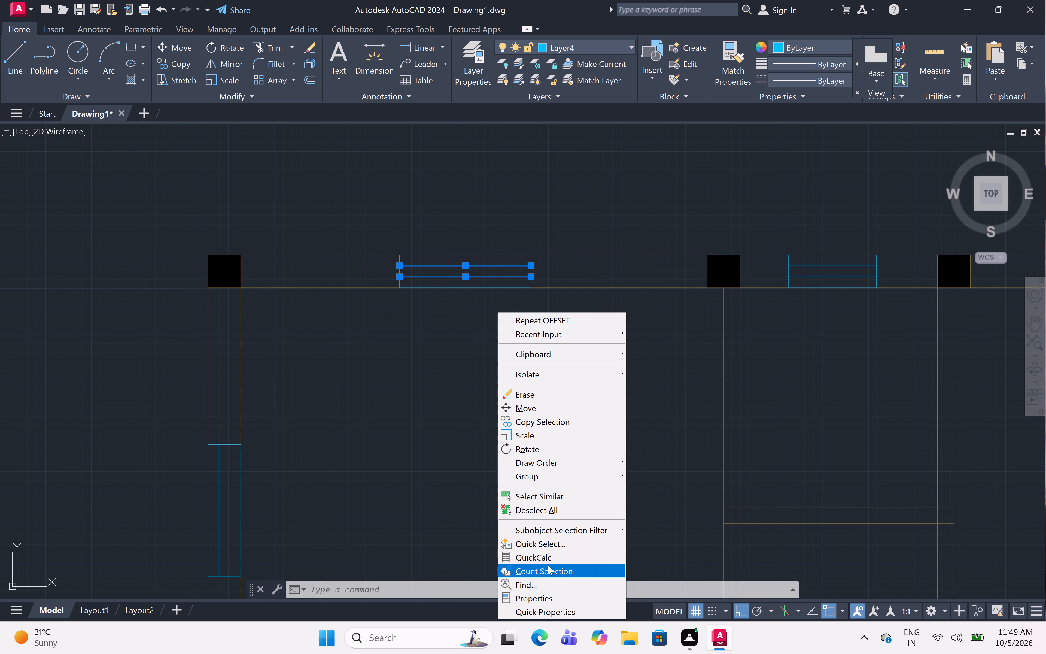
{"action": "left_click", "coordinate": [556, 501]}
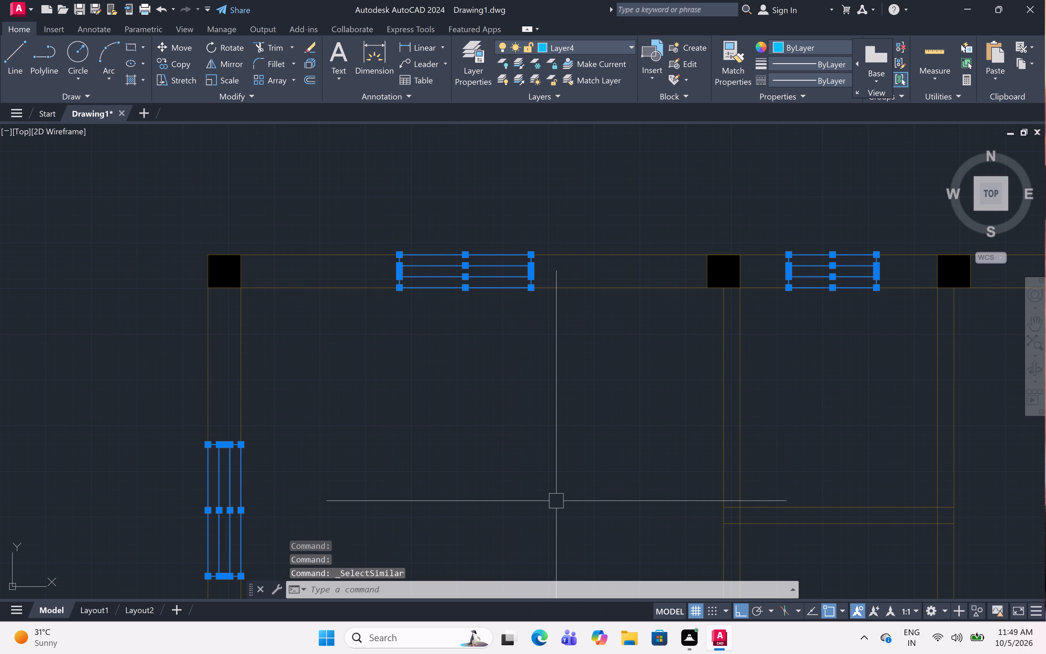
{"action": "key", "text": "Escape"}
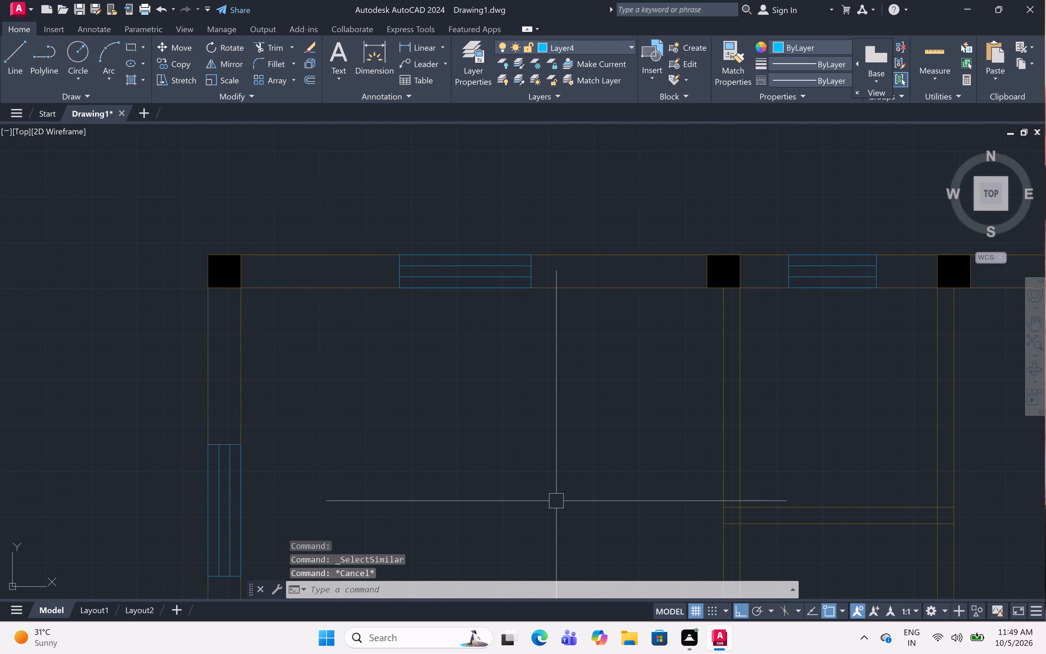
Select the two inner offset lines of each of the three top-wall windows.
{"action": "left_click", "coordinate": [482, 267]}
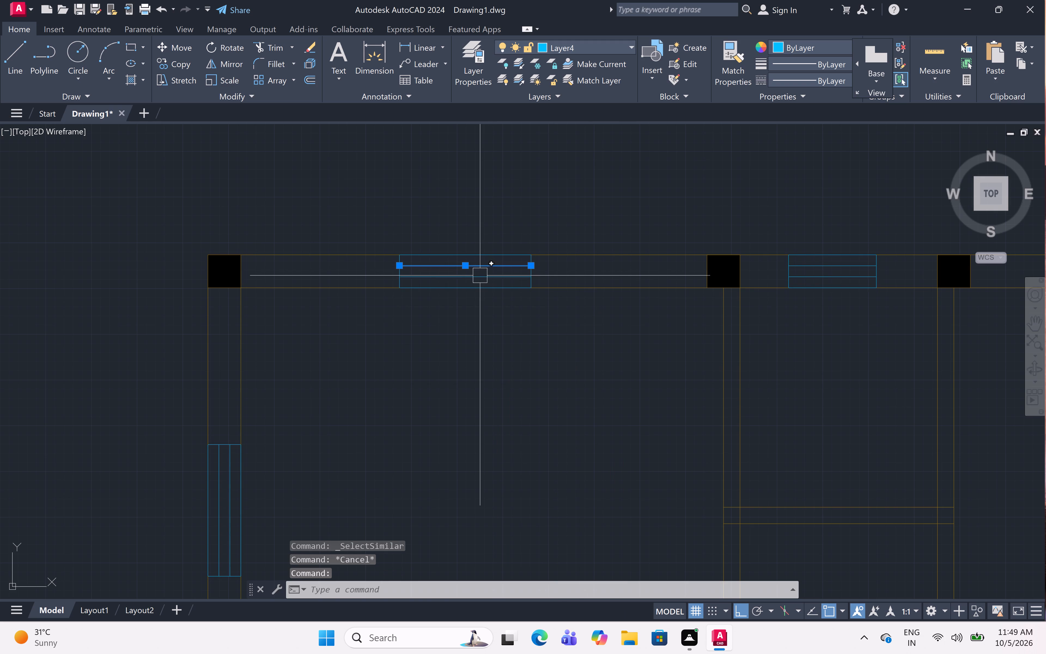
{"action": "left_click", "coordinate": [480, 275]}
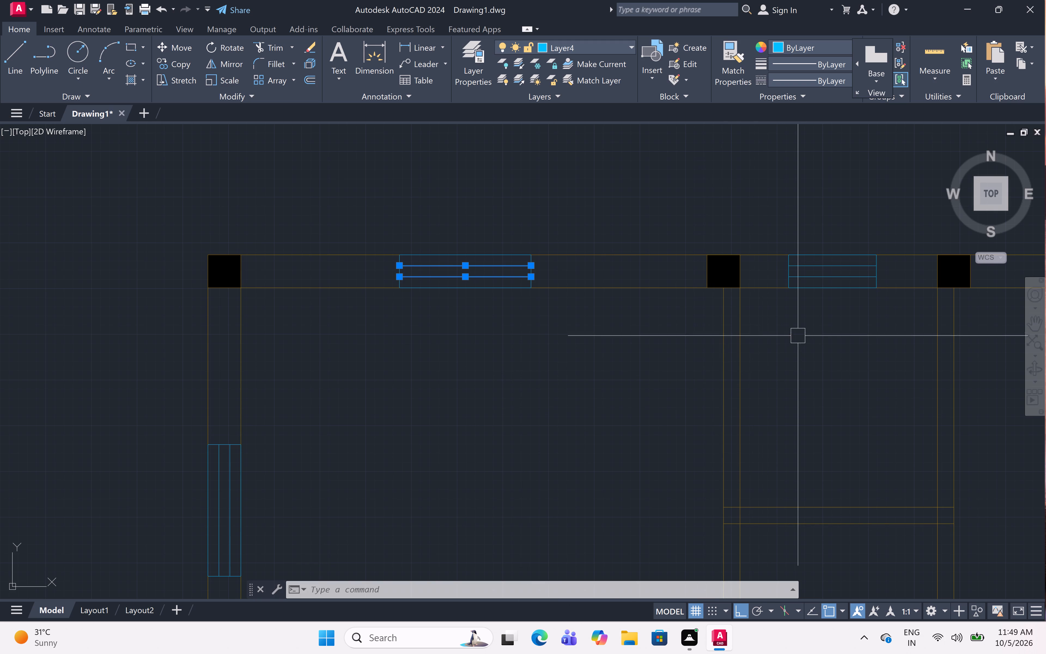
{"action": "scroll", "coordinate": [735, 332], "scroll_direction": "down", "scroll_amount": 3}
{"action": "scroll", "coordinate": [768, 320], "scroll_direction": "up", "scroll_amount": 3}
{"action": "scroll", "coordinate": [768, 320], "scroll_direction": "down", "scroll_amount": 1}
{"action": "scroll", "coordinate": [768, 320], "scroll_direction": "up", "scroll_amount": 3}
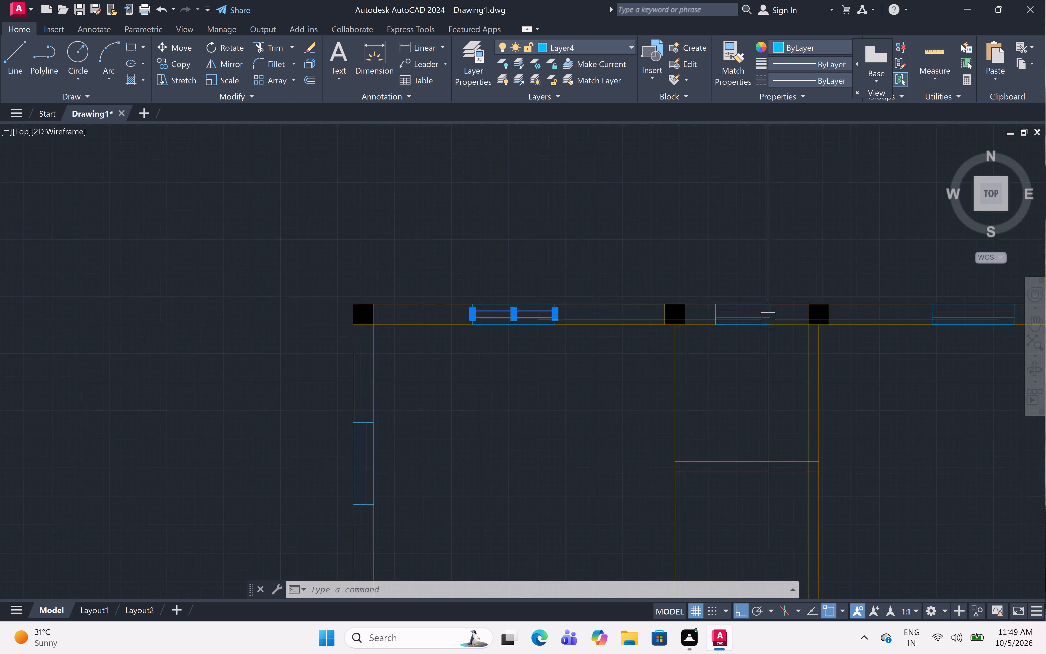
{"action": "scroll", "coordinate": [768, 320], "scroll_direction": "down", "scroll_amount": 3}
{"action": "scroll", "coordinate": [768, 320], "scroll_direction": "up", "scroll_amount": 3}
{"action": "scroll", "coordinate": [768, 320], "scroll_direction": "down", "scroll_amount": 1}
{"action": "scroll", "coordinate": [768, 320], "scroll_direction": "up", "scroll_amount": 5}
{"action": "scroll", "coordinate": [768, 320], "scroll_direction": "down", "scroll_amount": 1}
{"action": "scroll", "coordinate": [768, 320], "scroll_direction": "up", "scroll_amount": 1}
{"action": "left_click", "coordinate": [735, 313]}
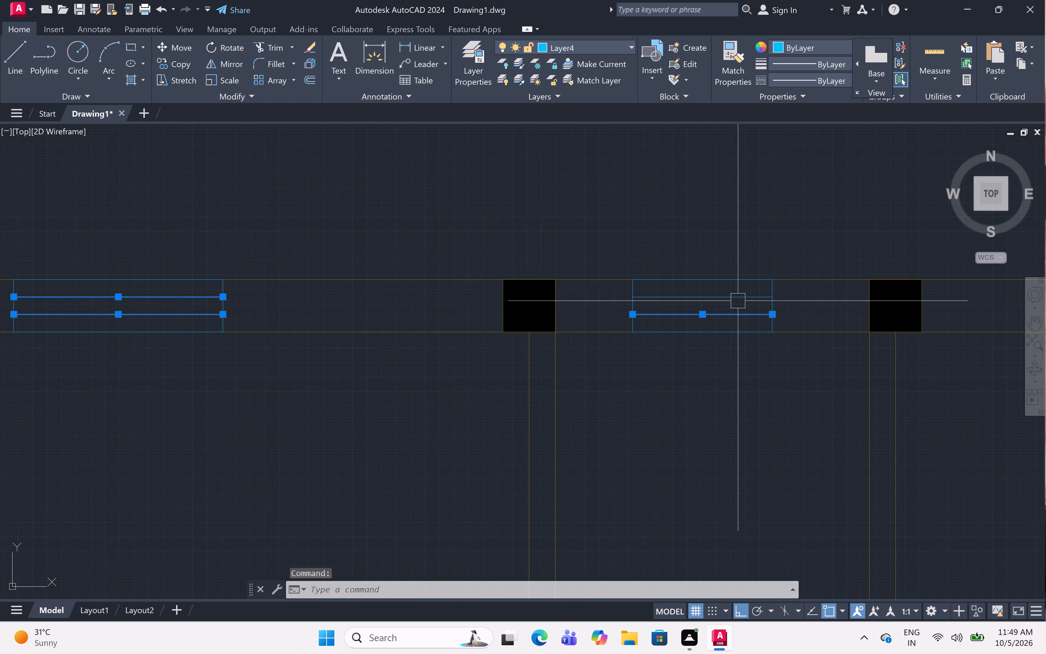
{"action": "left_click", "coordinate": [737, 296]}
{"action": "scroll", "coordinate": [687, 374], "scroll_direction": "down", "scroll_amount": 1}
{"action": "scroll", "coordinate": [687, 374], "scroll_direction": "up", "scroll_amount": 3}
{"action": "scroll", "coordinate": [688, 376], "scroll_direction": "down", "scroll_amount": 5}
{"action": "scroll", "coordinate": [688, 376], "scroll_direction": "up", "scroll_amount": 1}
{"action": "scroll", "coordinate": [688, 376], "scroll_direction": "down", "scroll_amount": 2}
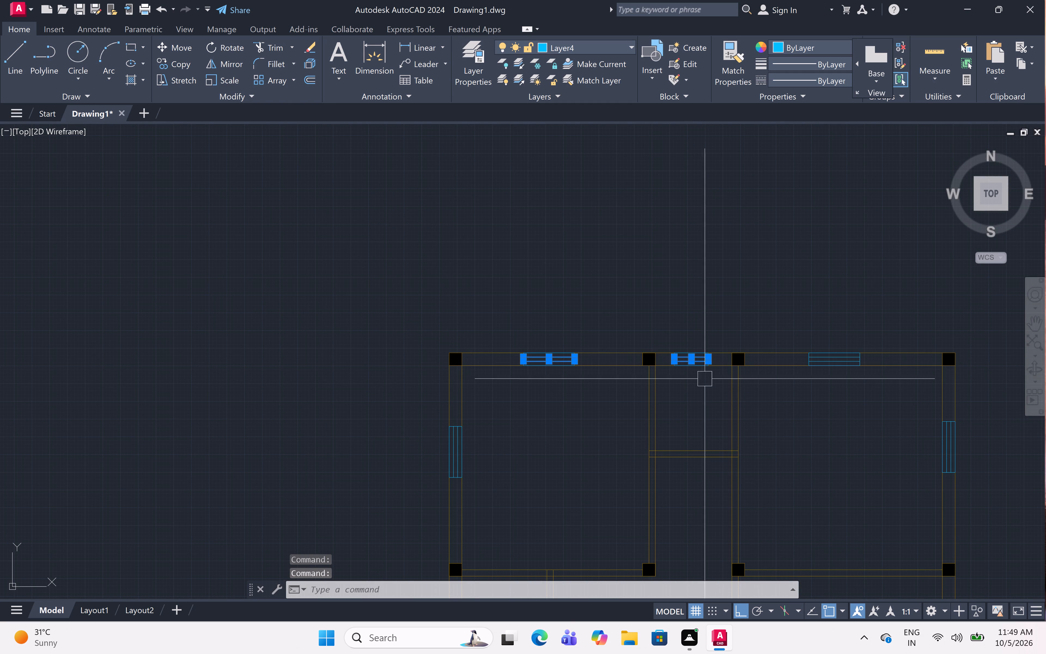
{"action": "scroll", "coordinate": [882, 357], "scroll_direction": "up", "scroll_amount": 1}
{"action": "scroll", "coordinate": [882, 357], "scroll_direction": "down", "scroll_amount": 1}
{"action": "scroll", "coordinate": [882, 357], "scroll_direction": "up", "scroll_amount": 9}
{"action": "scroll", "coordinate": [882, 357], "scroll_direction": "down", "scroll_amount": 1}
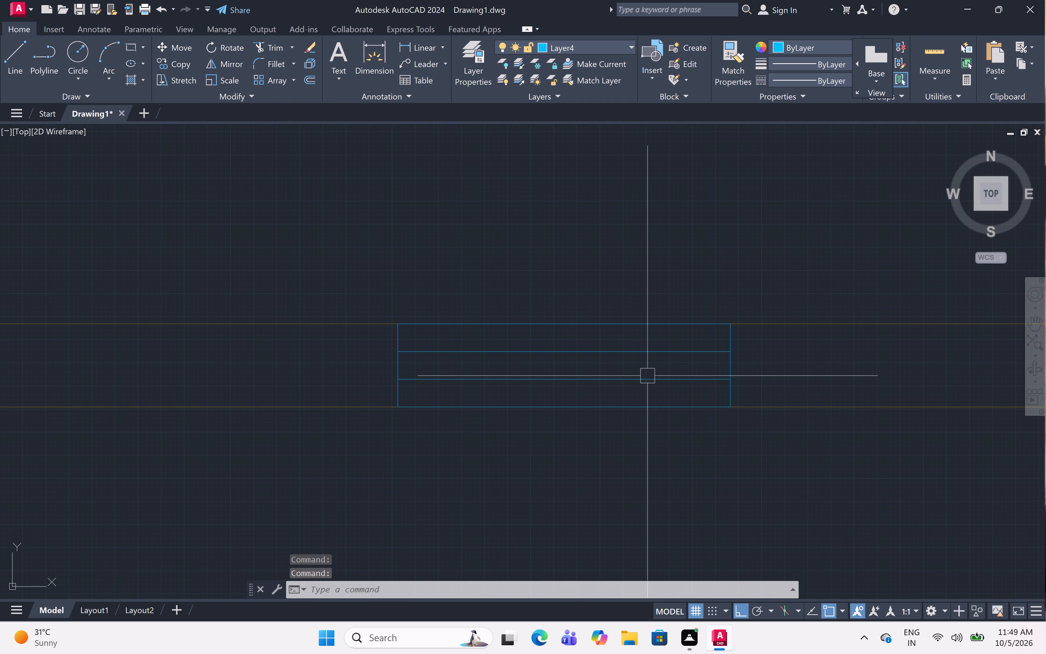
{"action": "left_click", "coordinate": [603, 383]}
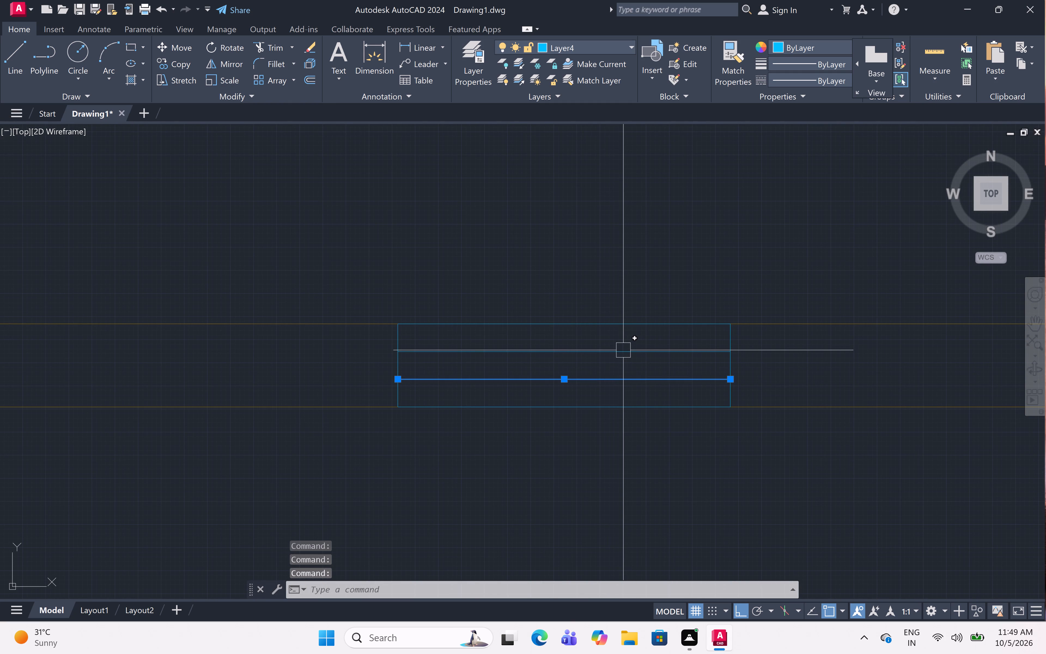
{"action": "left_click", "coordinate": [623, 350]}
Add the two inner offset lines of the upper-right room's right-wall window to the selection.
{"action": "scroll", "coordinate": [605, 435], "scroll_direction": "down", "scroll_amount": 1}
{"action": "scroll", "coordinate": [605, 435], "scroll_direction": "up", "scroll_amount": 4}
{"action": "scroll", "coordinate": [605, 435], "scroll_direction": "down", "scroll_amount": 2}
{"action": "scroll", "coordinate": [605, 435], "scroll_direction": "up", "scroll_amount": 1}
{"action": "scroll", "coordinate": [605, 435], "scroll_direction": "down", "scroll_amount": 5}
{"action": "scroll", "coordinate": [605, 435], "scroll_direction": "up", "scroll_amount": 1}
{"action": "scroll", "coordinate": [605, 435], "scroll_direction": "down", "scroll_amount": 1}
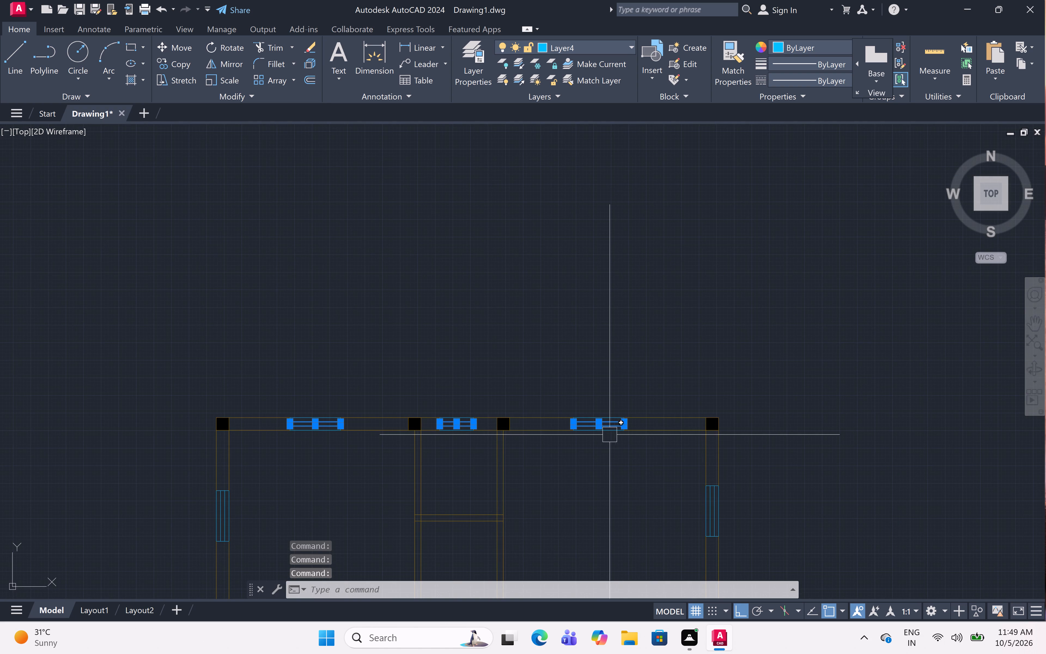
{"action": "scroll", "coordinate": [674, 414], "scroll_direction": "down", "scroll_amount": 1}
{"action": "scroll", "coordinate": [674, 414], "scroll_direction": "up", "scroll_amount": 2}
{"action": "scroll", "coordinate": [674, 414], "scroll_direction": "down", "scroll_amount": 6}
{"action": "scroll", "coordinate": [685, 448], "scroll_direction": "down", "scroll_amount": 5}
{"action": "scroll", "coordinate": [685, 448], "scroll_direction": "up", "scroll_amount": 4}
{"action": "scroll", "coordinate": [685, 448], "scroll_direction": "down", "scroll_amount": 3}
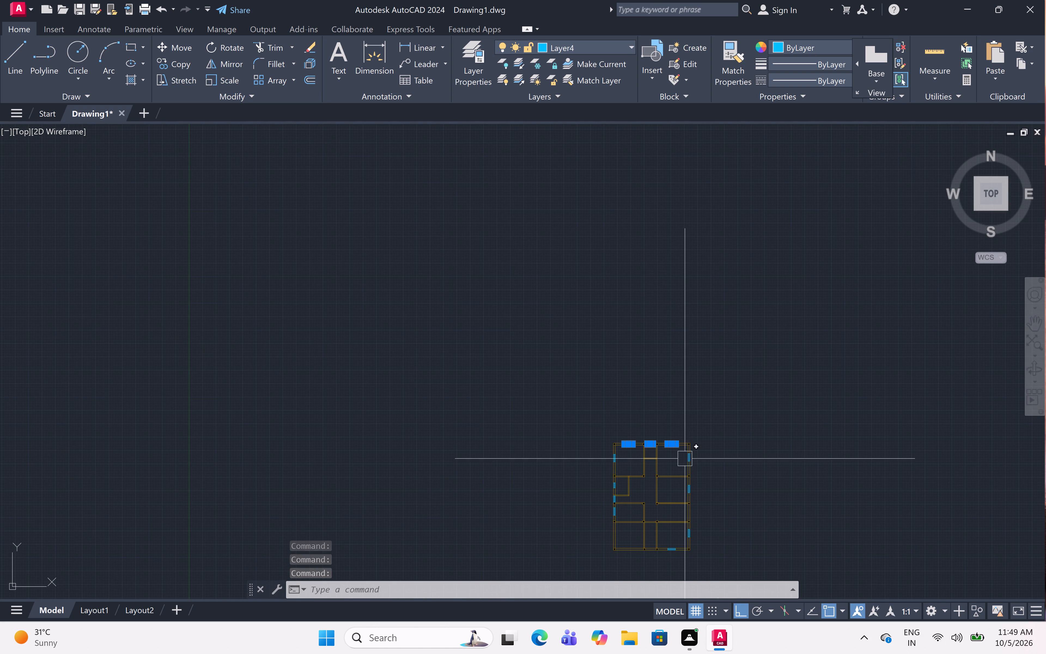
{"action": "scroll", "coordinate": [673, 471], "scroll_direction": "up", "scroll_amount": 1}
{"action": "scroll", "coordinate": [673, 471], "scroll_direction": "down", "scroll_amount": 2}
{"action": "scroll", "coordinate": [673, 471], "scroll_direction": "up", "scroll_amount": 4}
{"action": "scroll", "coordinate": [673, 471], "scroll_direction": "down", "scroll_amount": 2}
{"action": "scroll", "coordinate": [673, 471], "scroll_direction": "up", "scroll_amount": 2}
{"action": "scroll", "coordinate": [673, 471], "scroll_direction": "down", "scroll_amount": 2}
{"action": "scroll", "coordinate": [673, 471], "scroll_direction": "up", "scroll_amount": 5}
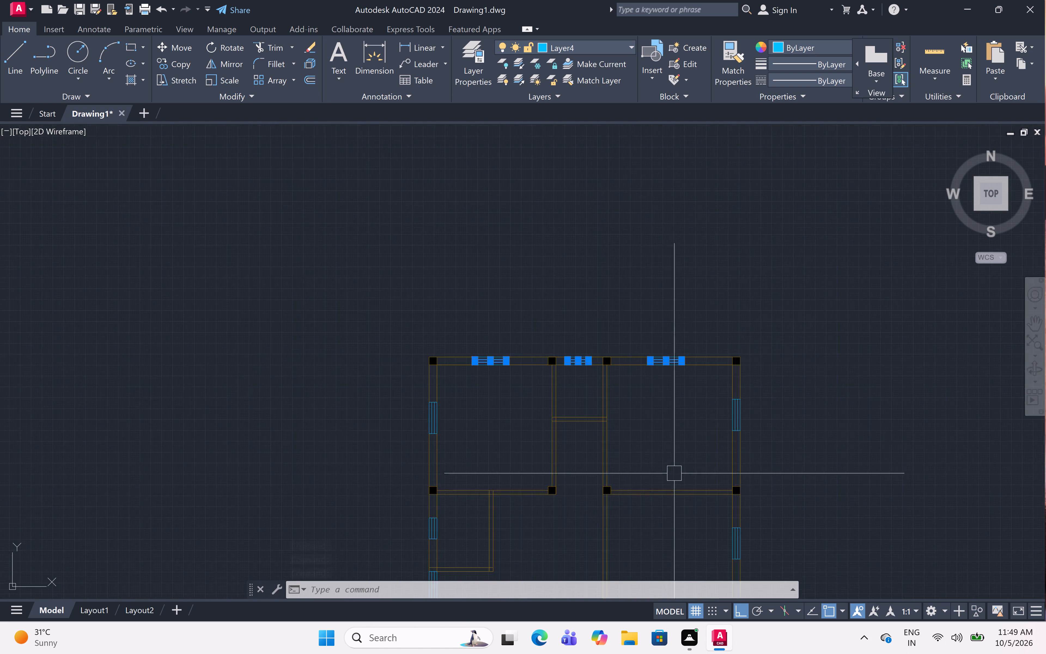
{"action": "scroll", "coordinate": [674, 473], "scroll_direction": "up", "scroll_amount": 2}
{"action": "scroll", "coordinate": [828, 328], "scroll_direction": "up", "scroll_amount": 1}
{"action": "scroll", "coordinate": [828, 328], "scroll_direction": "down", "scroll_amount": 2}
{"action": "scroll", "coordinate": [828, 328], "scroll_direction": "up", "scroll_amount": 10}
{"action": "scroll", "coordinate": [828, 328], "scroll_direction": "down", "scroll_amount": 1}
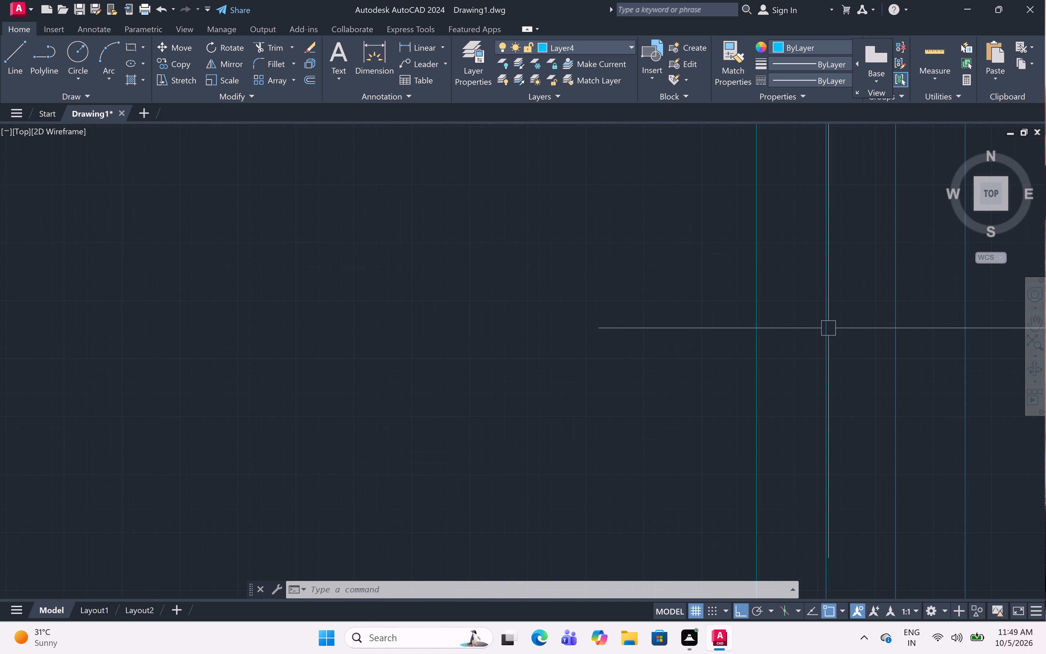
{"action": "left_click", "coordinate": [828, 328]}
{"action": "scroll", "coordinate": [852, 355], "scroll_direction": "up", "scroll_amount": 1}
{"action": "scroll", "coordinate": [852, 355], "scroll_direction": "down", "scroll_amount": 1}
{"action": "scroll", "coordinate": [852, 355], "scroll_direction": "up", "scroll_amount": 3}
{"action": "scroll", "coordinate": [852, 355], "scroll_direction": "down", "scroll_amount": 1}
{"action": "scroll", "coordinate": [852, 355], "scroll_direction": "up", "scroll_amount": 1}
{"action": "scroll", "coordinate": [852, 355], "scroll_direction": "down", "scroll_amount": 7}
{"action": "scroll", "coordinate": [852, 355], "scroll_direction": "up", "scroll_amount": 2}
{"action": "scroll", "coordinate": [852, 355], "scroll_direction": "down", "scroll_amount": 2}
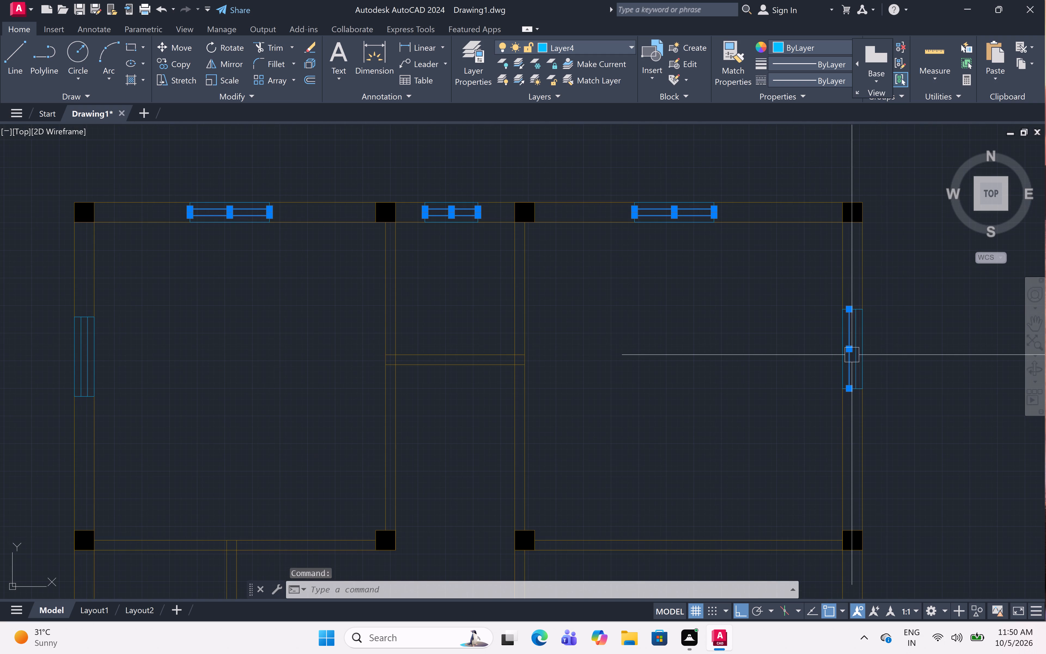
{"action": "scroll", "coordinate": [856, 355], "scroll_direction": "up", "scroll_amount": 3}
{"action": "scroll", "coordinate": [856, 355], "scroll_direction": "down", "scroll_amount": 2}
{"action": "scroll", "coordinate": [856, 355], "scroll_direction": "up", "scroll_amount": 1}
{"action": "left_click", "coordinate": [856, 355]}
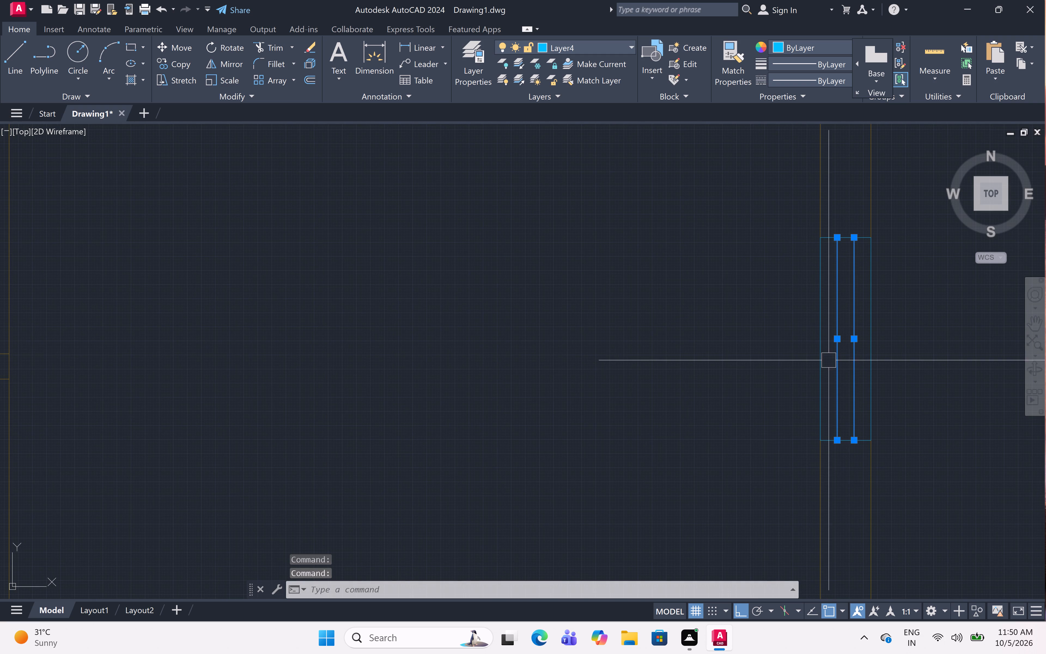
Add the two inner offset lines of the right-wall window in the room directly below the upper-right room to the selection.
{"action": "scroll", "coordinate": [829, 360], "scroll_direction": "up", "scroll_amount": 2}
{"action": "scroll", "coordinate": [829, 360], "scroll_direction": "down", "scroll_amount": 9}
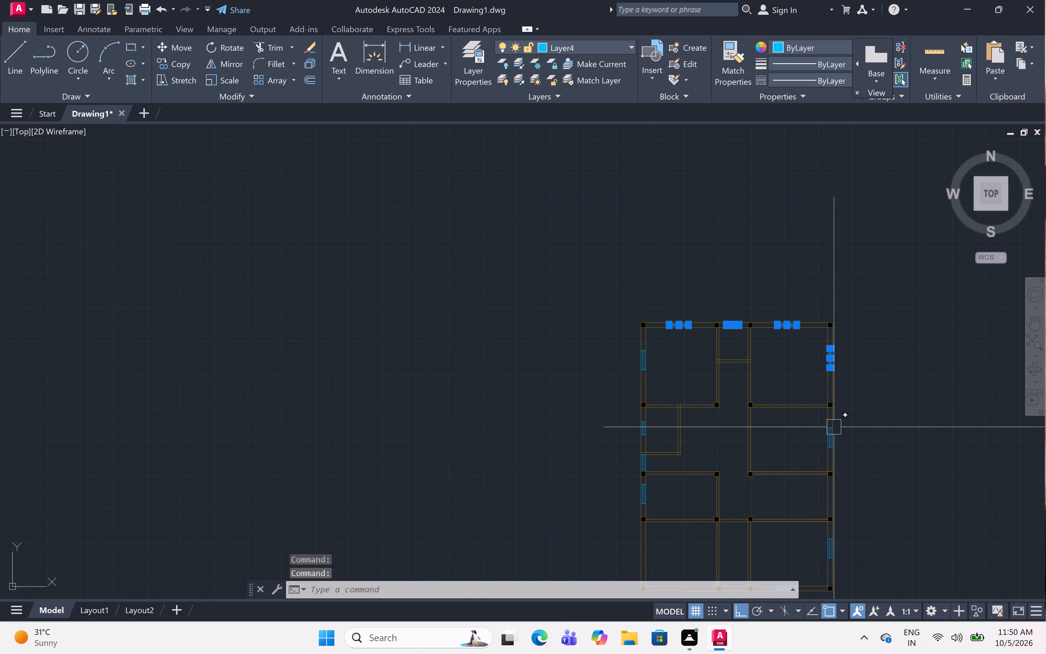
{"action": "scroll", "coordinate": [833, 445], "scroll_direction": "up", "scroll_amount": 1}
{"action": "scroll", "coordinate": [833, 445], "scroll_direction": "down", "scroll_amount": 1}
{"action": "scroll", "coordinate": [833, 445], "scroll_direction": "up", "scroll_amount": 1}
{"action": "scroll", "coordinate": [833, 445], "scroll_direction": "down", "scroll_amount": 2}
{"action": "scroll", "coordinate": [833, 445], "scroll_direction": "up", "scroll_amount": 1}
{"action": "scroll", "coordinate": [833, 445], "scroll_direction": "down", "scroll_amount": 2}
{"action": "scroll", "coordinate": [833, 445], "scroll_direction": "up", "scroll_amount": 1}
{"action": "scroll", "coordinate": [833, 445], "scroll_direction": "down", "scroll_amount": 1}
{"action": "scroll", "coordinate": [833, 445], "scroll_direction": "up", "scroll_amount": 2}
{"action": "scroll", "coordinate": [833, 445], "scroll_direction": "down", "scroll_amount": 1}
{"action": "scroll", "coordinate": [833, 445], "scroll_direction": "up", "scroll_amount": 4}
{"action": "scroll", "coordinate": [833, 445], "scroll_direction": "down", "scroll_amount": 1}
{"action": "scroll", "coordinate": [833, 445], "scroll_direction": "up", "scroll_amount": 1}
{"action": "scroll", "coordinate": [833, 445], "scroll_direction": "down", "scroll_amount": 6}
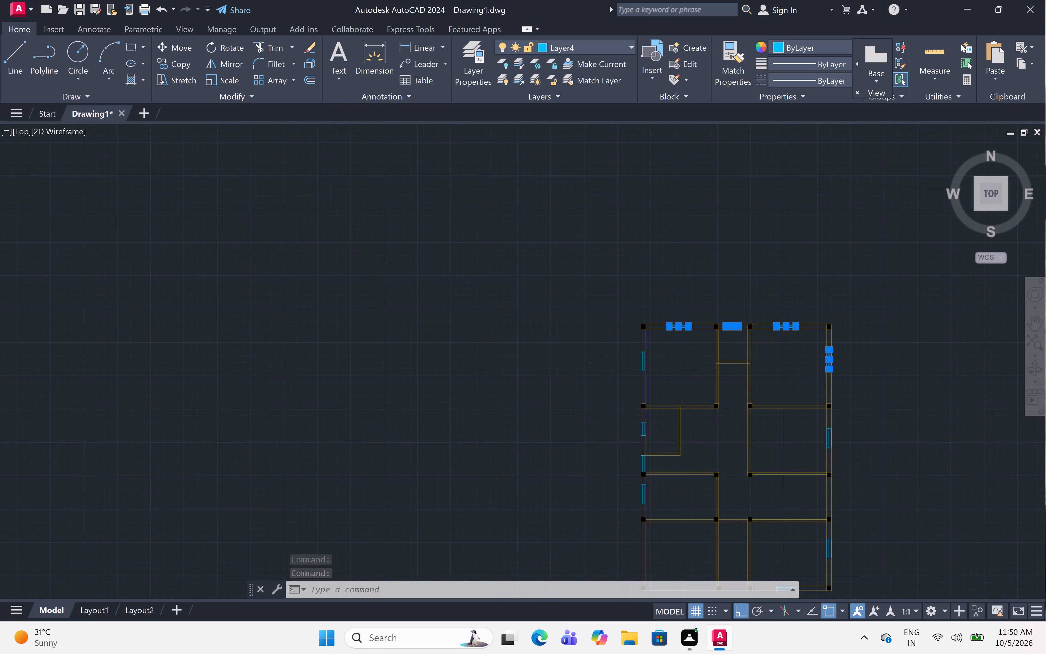
{"action": "scroll", "coordinate": [833, 445], "scroll_direction": "down", "scroll_amount": 5}
{"action": "scroll", "coordinate": [833, 445], "scroll_direction": "up", "scroll_amount": 7}
{"action": "scroll", "coordinate": [833, 445], "scroll_direction": "down", "scroll_amount": 1}
{"action": "scroll", "coordinate": [833, 445], "scroll_direction": "up", "scroll_amount": 2}
{"action": "scroll", "coordinate": [833, 445], "scroll_direction": "down", "scroll_amount": 1}
{"action": "scroll", "coordinate": [833, 445], "scroll_direction": "up", "scroll_amount": 3}
{"action": "scroll", "coordinate": [833, 445], "scroll_direction": "down", "scroll_amount": 1}
{"action": "scroll", "coordinate": [833, 445], "scroll_direction": "up", "scroll_amount": 1}
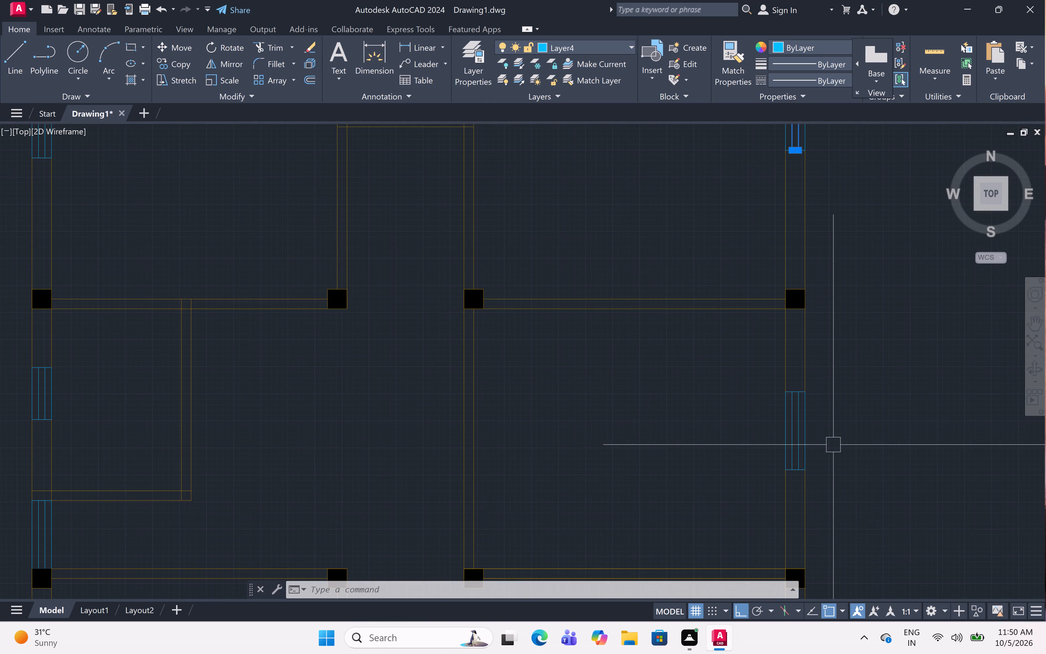
{"action": "scroll", "coordinate": [779, 433], "scroll_direction": "down", "scroll_amount": 1}
{"action": "scroll", "coordinate": [779, 433], "scroll_direction": "up", "scroll_amount": 2}
{"action": "scroll", "coordinate": [779, 433], "scroll_direction": "down", "scroll_amount": 3}
{"action": "scroll", "coordinate": [779, 433], "scroll_direction": "up", "scroll_amount": 2}
{"action": "scroll", "coordinate": [779, 433], "scroll_direction": "down", "scroll_amount": 1}
{"action": "scroll", "coordinate": [779, 433], "scroll_direction": "up", "scroll_amount": 3}
{"action": "scroll", "coordinate": [779, 433], "scroll_direction": "down", "scroll_amount": 2}
{"action": "scroll", "coordinate": [779, 433], "scroll_direction": "up", "scroll_amount": 5}
{"action": "scroll", "coordinate": [779, 433], "scroll_direction": "down", "scroll_amount": 1}
{"action": "scroll", "coordinate": [779, 433], "scroll_direction": "up", "scroll_amount": 2}
{"action": "scroll", "coordinate": [779, 433], "scroll_direction": "down", "scroll_amount": 3}
{"action": "scroll", "coordinate": [779, 433], "scroll_direction": "up", "scroll_amount": 1}
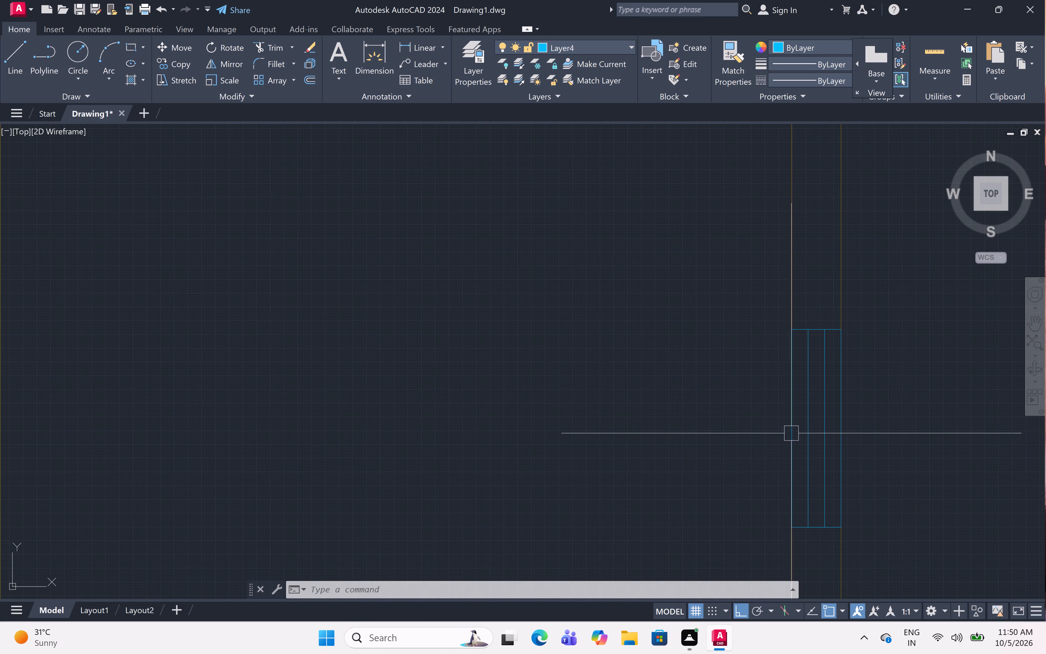
{"action": "left_click", "coordinate": [804, 432]}
{"action": "left_click", "coordinate": [822, 449]}
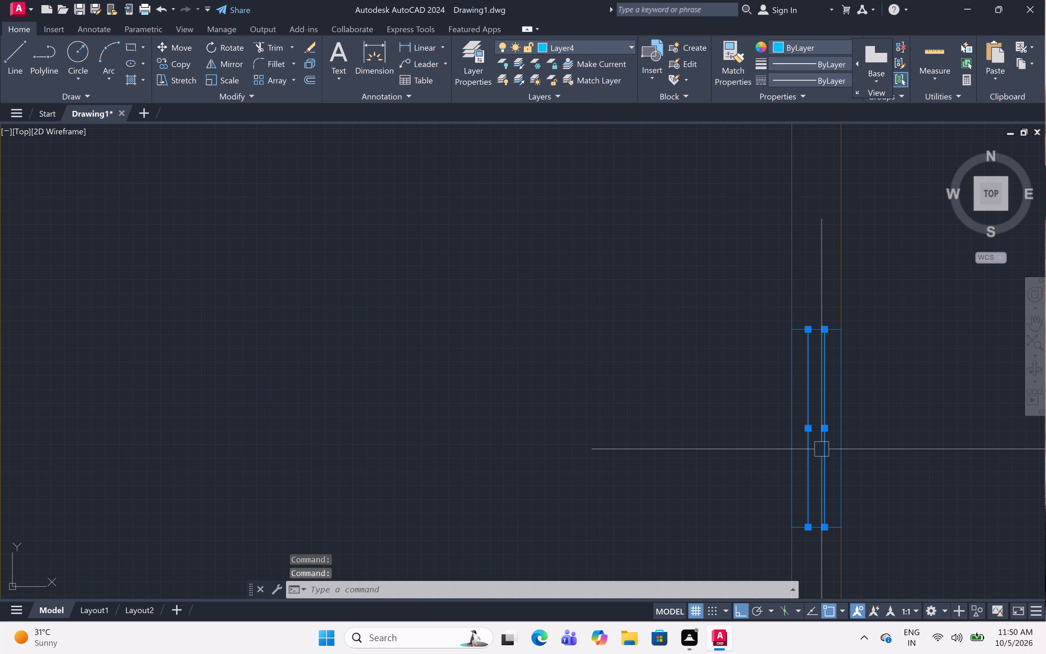
Add the two inner offset lines of the lower-right room's right-wall window to the selection.
{"action": "scroll", "coordinate": [757, 462], "scroll_direction": "down", "scroll_amount": 2}
{"action": "scroll", "coordinate": [757, 462], "scroll_direction": "up", "scroll_amount": 2}
{"action": "scroll", "coordinate": [757, 462], "scroll_direction": "down", "scroll_amount": 2}
{"action": "scroll", "coordinate": [757, 462], "scroll_direction": "up", "scroll_amount": 1}
{"action": "scroll", "coordinate": [757, 462], "scroll_direction": "down", "scroll_amount": 2}
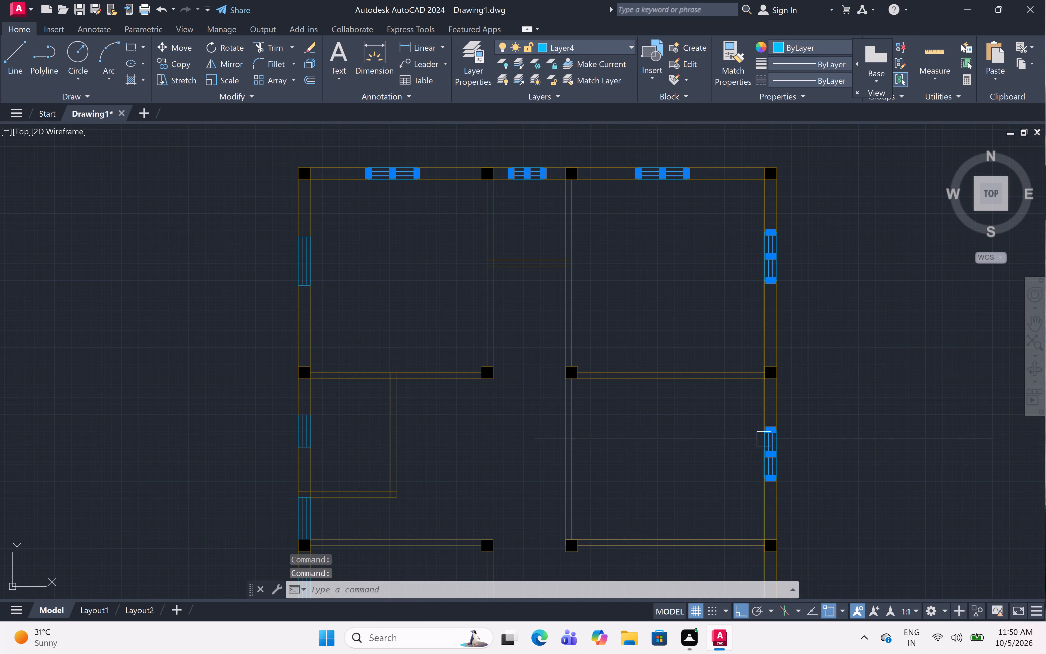
{"action": "scroll", "coordinate": [758, 434], "scroll_direction": "up", "scroll_amount": 1}
{"action": "scroll", "coordinate": [758, 434], "scroll_direction": "down", "scroll_amount": 1}
{"action": "scroll", "coordinate": [758, 434], "scroll_direction": "up", "scroll_amount": 4}
{"action": "scroll", "coordinate": [746, 434], "scroll_direction": "down", "scroll_amount": 8}
{"action": "scroll", "coordinate": [746, 434], "scroll_direction": "up", "scroll_amount": 2}
{"action": "scroll", "coordinate": [746, 434], "scroll_direction": "down", "scroll_amount": 2}
{"action": "scroll", "coordinate": [746, 434], "scroll_direction": "up", "scroll_amount": 1}
{"action": "scroll", "coordinate": [746, 434], "scroll_direction": "down", "scroll_amount": 2}
{"action": "scroll", "coordinate": [746, 434], "scroll_direction": "up", "scroll_amount": 1}
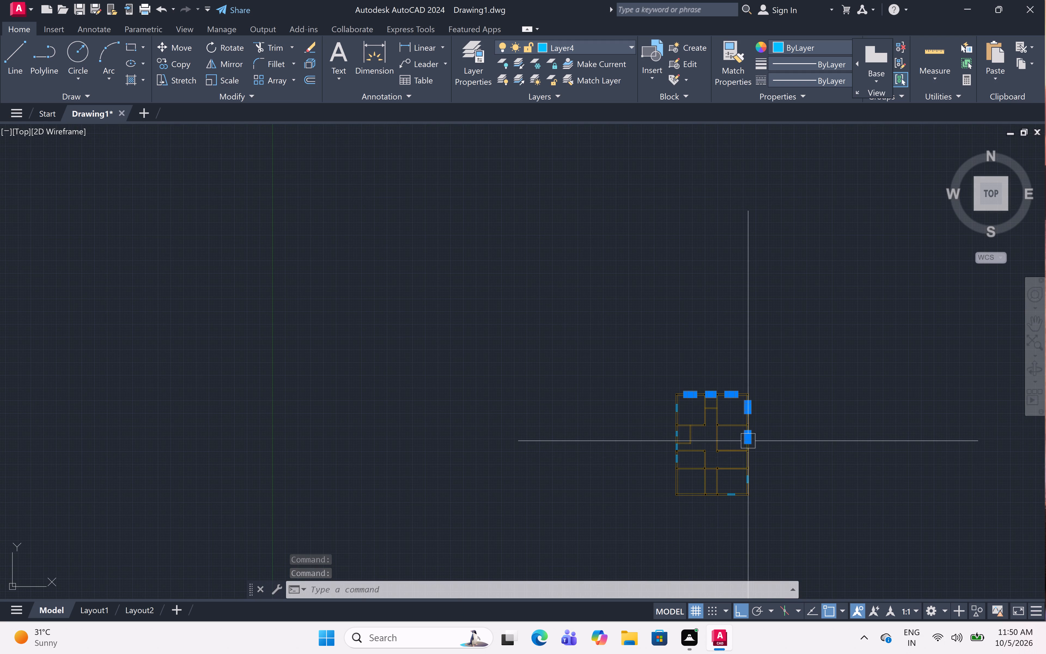
{"action": "scroll", "coordinate": [748, 486], "scroll_direction": "down", "scroll_amount": 1}
{"action": "scroll", "coordinate": [746, 483], "scroll_direction": "up", "scroll_amount": 5}
{"action": "scroll", "coordinate": [746, 482], "scroll_direction": "down", "scroll_amount": 1}
{"action": "scroll", "coordinate": [746, 482], "scroll_direction": "up", "scroll_amount": 5}
{"action": "scroll", "coordinate": [746, 482], "scroll_direction": "down", "scroll_amount": 4}
{"action": "scroll", "coordinate": [746, 482], "scroll_direction": "up", "scroll_amount": 4}
{"action": "scroll", "coordinate": [756, 480], "scroll_direction": "down", "scroll_amount": 2}
{"action": "scroll", "coordinate": [756, 480], "scroll_direction": "up", "scroll_amount": 1}
{"action": "scroll", "coordinate": [756, 480], "scroll_direction": "down", "scroll_amount": 2}
{"action": "scroll", "coordinate": [756, 480], "scroll_direction": "up", "scroll_amount": 4}
{"action": "scroll", "coordinate": [756, 480], "scroll_direction": "down", "scroll_amount": 3}
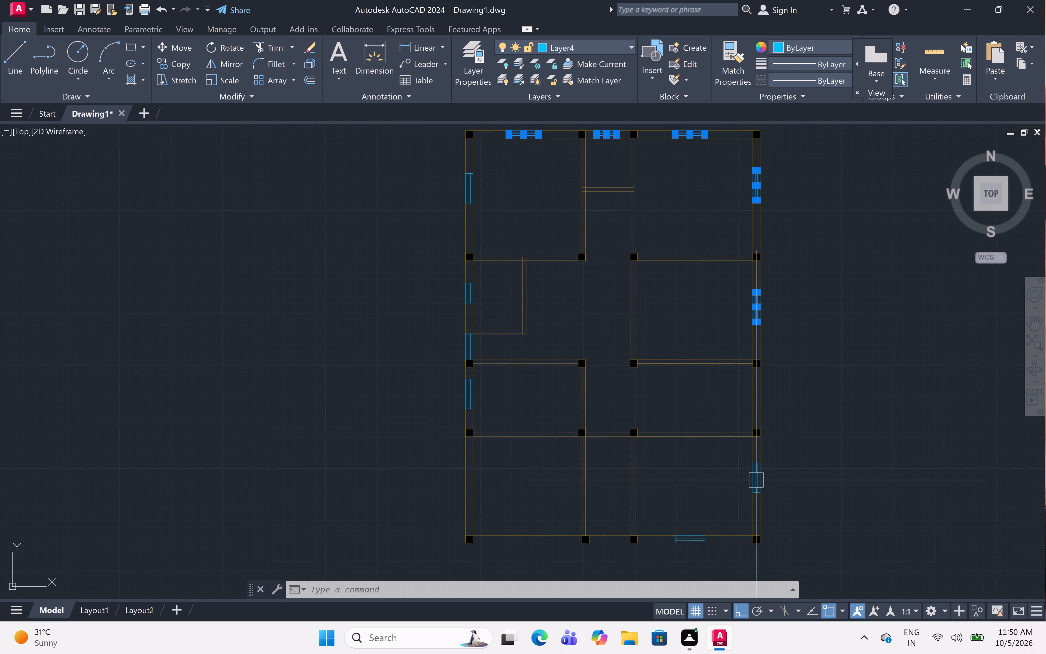
{"action": "scroll", "coordinate": [756, 480], "scroll_direction": "up", "scroll_amount": 5}
{"action": "scroll", "coordinate": [756, 480], "scroll_direction": "down", "scroll_amount": 1}
{"action": "scroll", "coordinate": [756, 480], "scroll_direction": "up", "scroll_amount": 4}
{"action": "scroll", "coordinate": [756, 480], "scroll_direction": "down", "scroll_amount": 1}
{"action": "scroll", "coordinate": [756, 480], "scroll_direction": "up", "scroll_amount": 3}
{"action": "left_click", "coordinate": [764, 475]}
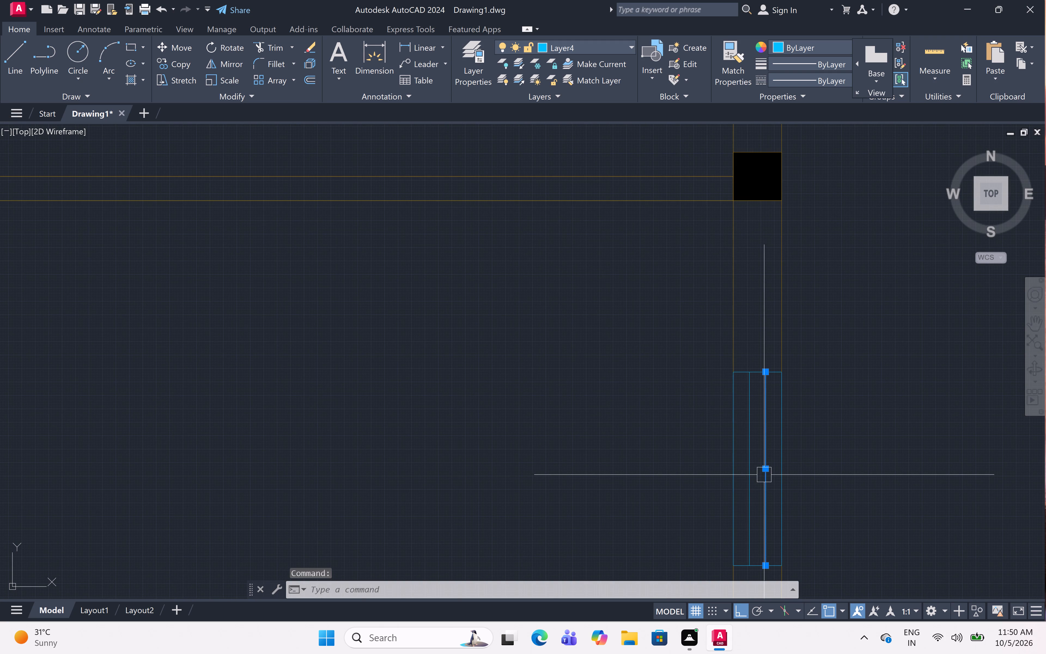
{"action": "left_click", "coordinate": [752, 476]}
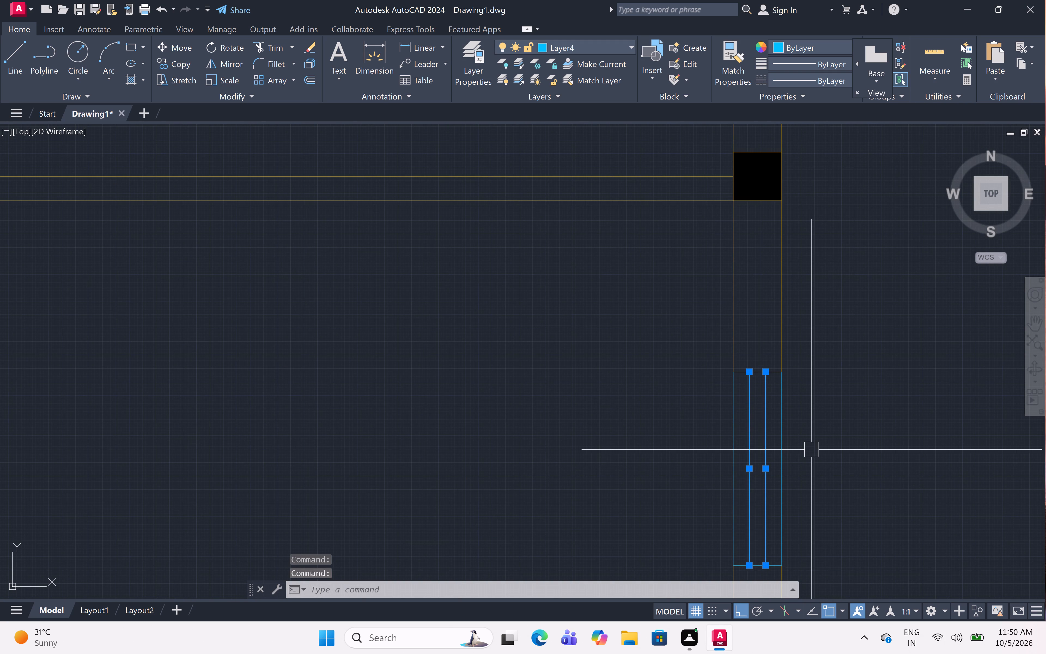
Add the two inner offset lines of the lower-right room's bottom-wall window to the selection.
{"action": "scroll", "coordinate": [811, 450], "scroll_direction": "down", "scroll_amount": 4}
{"action": "scroll", "coordinate": [676, 574], "scroll_direction": "up", "scroll_amount": 6}
{"action": "scroll", "coordinate": [676, 574], "scroll_direction": "down", "scroll_amount": 1}
{"action": "scroll", "coordinate": [676, 574], "scroll_direction": "up", "scroll_amount": 3}
{"action": "scroll", "coordinate": [676, 574], "scroll_direction": "down", "scroll_amount": 4}
{"action": "scroll", "coordinate": [676, 574], "scroll_direction": "up", "scroll_amount": 2}
{"action": "scroll", "coordinate": [676, 574], "scroll_direction": "down", "scroll_amount": 2}
{"action": "scroll", "coordinate": [676, 574], "scroll_direction": "up", "scroll_amount": 1}
{"action": "left_click", "coordinate": [685, 496]}
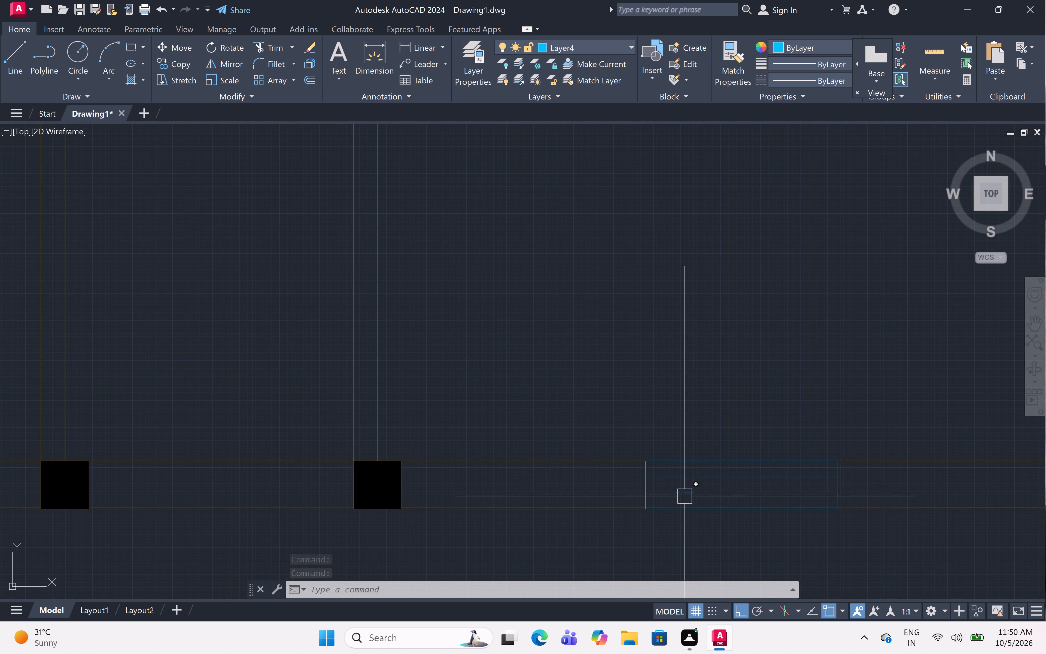
{"action": "left_click", "coordinate": [688, 480]}
Add the two inner offset lines of the lowest left-wall window to the selection.
{"action": "scroll", "coordinate": [727, 413], "scroll_direction": "down", "scroll_amount": 2}
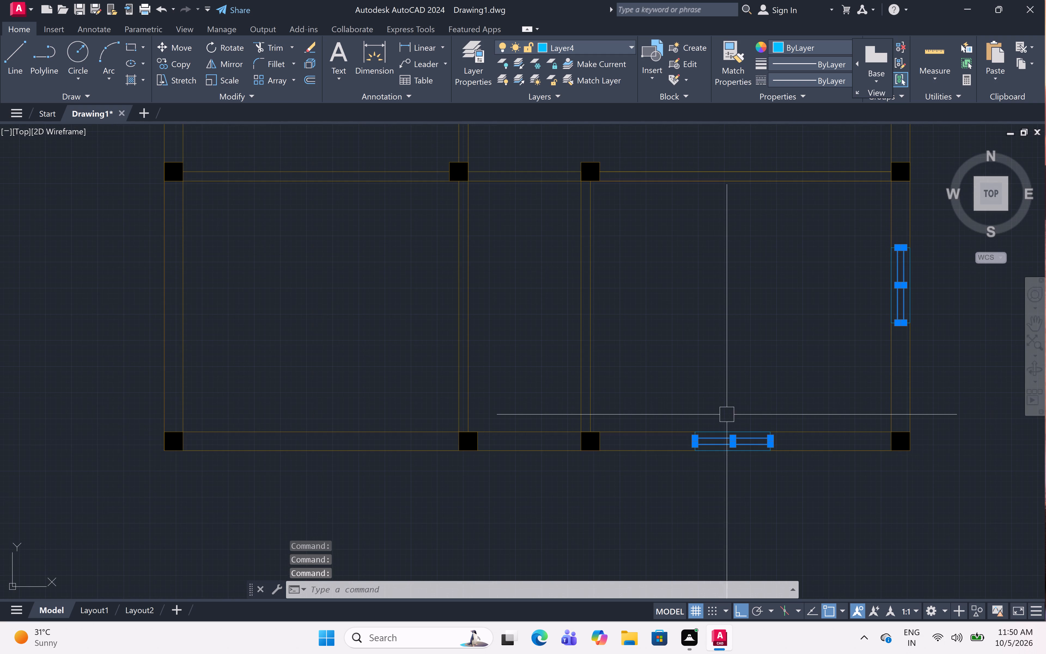
{"action": "scroll", "coordinate": [727, 416], "scroll_direction": "down", "scroll_amount": 2}
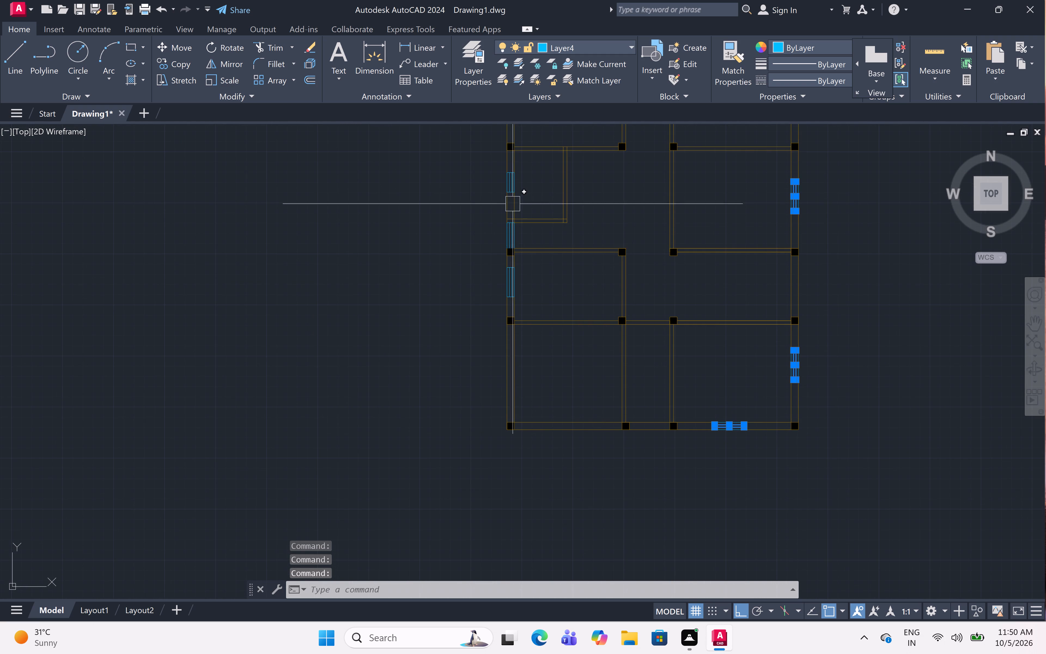
{"action": "scroll", "coordinate": [502, 228], "scroll_direction": "down", "scroll_amount": 1}
{"action": "scroll", "coordinate": [502, 228], "scroll_direction": "up", "scroll_amount": 1}
{"action": "scroll", "coordinate": [502, 228], "scroll_direction": "down", "scroll_amount": 1}
{"action": "scroll", "coordinate": [502, 228], "scroll_direction": "up", "scroll_amount": 2}
{"action": "scroll", "coordinate": [502, 228], "scroll_direction": "down", "scroll_amount": 4}
{"action": "scroll", "coordinate": [502, 228], "scroll_direction": "up", "scroll_amount": 2}
{"action": "scroll", "coordinate": [502, 228], "scroll_direction": "down", "scroll_amount": 2}
{"action": "scroll", "coordinate": [502, 228], "scroll_direction": "up", "scroll_amount": 1}
{"action": "scroll", "coordinate": [502, 228], "scroll_direction": "down", "scroll_amount": 2}
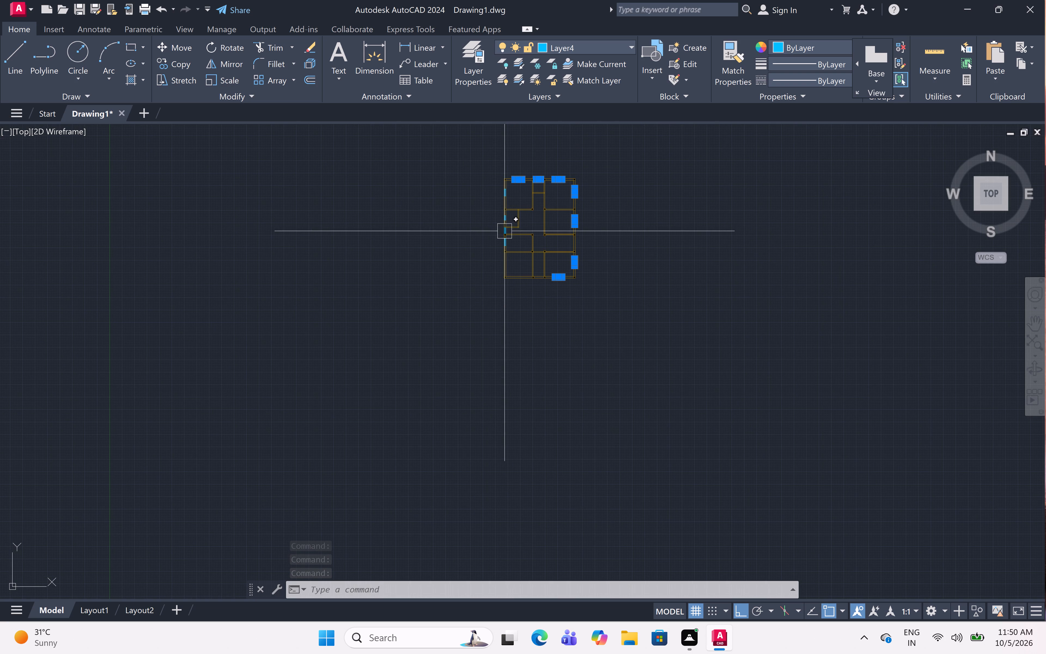
{"action": "scroll", "coordinate": [485, 210], "scroll_direction": "up", "scroll_amount": 13}
{"action": "scroll", "coordinate": [486, 210], "scroll_direction": "down", "scroll_amount": 6}
{"action": "scroll", "coordinate": [486, 210], "scroll_direction": "up", "scroll_amount": 2}
{"action": "scroll", "coordinate": [486, 210], "scroll_direction": "down", "scroll_amount": 1}
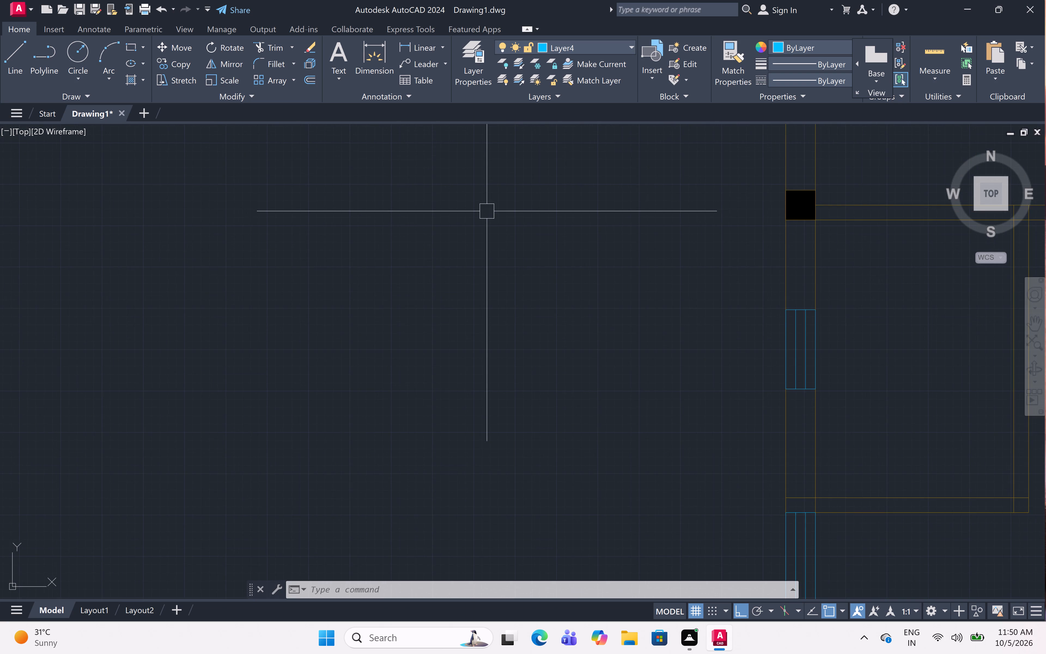
{"action": "scroll", "coordinate": [502, 243], "scroll_direction": "down", "scroll_amount": 3}
{"action": "scroll", "coordinate": [504, 245], "scroll_direction": "up", "scroll_amount": 1}
{"action": "scroll", "coordinate": [504, 245], "scroll_direction": "down", "scroll_amount": 1}
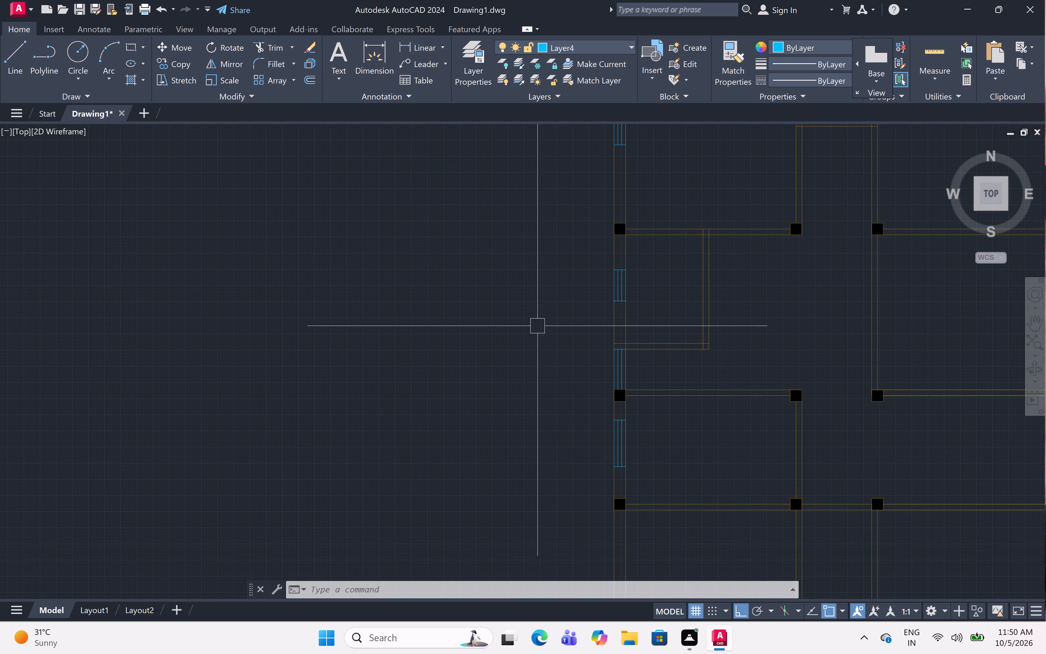
{"action": "scroll", "coordinate": [579, 440], "scroll_direction": "down", "scroll_amount": 1}
{"action": "scroll", "coordinate": [579, 440], "scroll_direction": "up", "scroll_amount": 13}
{"action": "scroll", "coordinate": [579, 440], "scroll_direction": "down", "scroll_amount": 1}
{"action": "scroll", "coordinate": [579, 440], "scroll_direction": "up", "scroll_amount": 2}
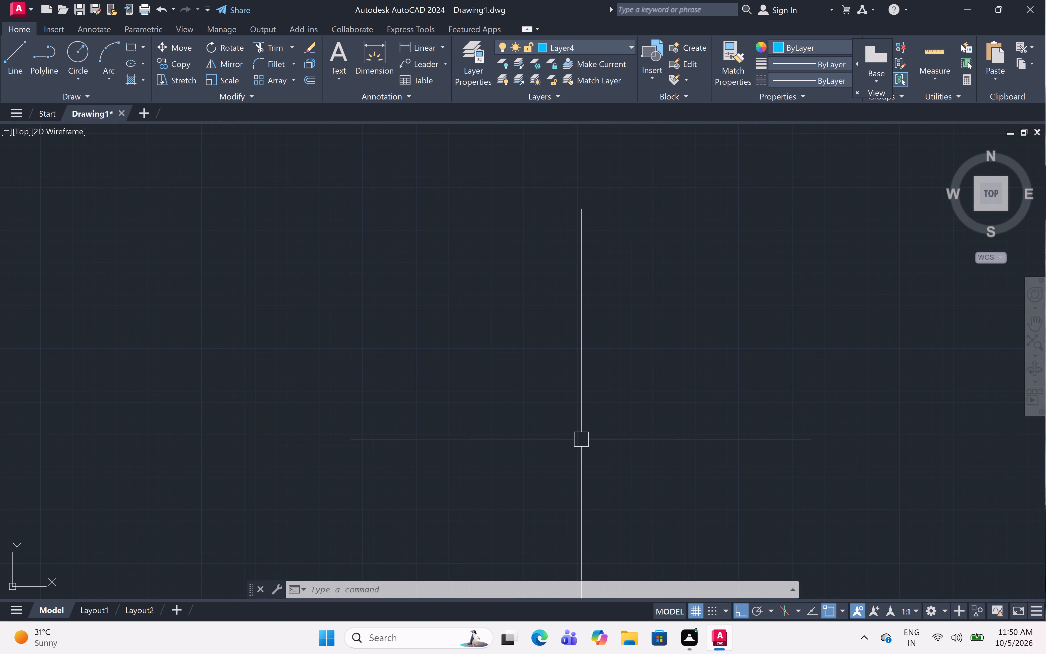
{"action": "scroll", "coordinate": [649, 438], "scroll_direction": "up", "scroll_amount": 2}
{"action": "scroll", "coordinate": [649, 438], "scroll_direction": "down", "scroll_amount": 5}
{"action": "scroll", "coordinate": [649, 438], "scroll_direction": "up", "scroll_amount": 1}
{"action": "scroll", "coordinate": [649, 438], "scroll_direction": "down", "scroll_amount": 1}
{"action": "scroll", "coordinate": [673, 438], "scroll_direction": "down", "scroll_amount": 1}
{"action": "scroll", "coordinate": [673, 438], "scroll_direction": "up", "scroll_amount": 3}
{"action": "scroll", "coordinate": [673, 438], "scroll_direction": "down", "scroll_amount": 6}
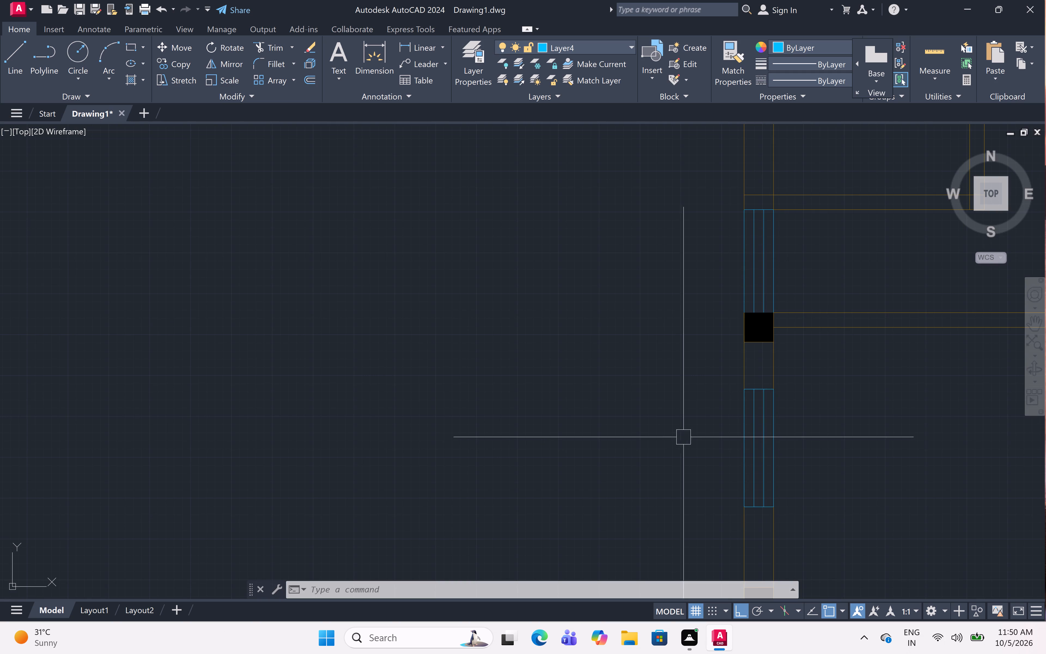
{"action": "scroll", "coordinate": [762, 442], "scroll_direction": "up", "scroll_amount": 2}
{"action": "scroll", "coordinate": [762, 442], "scroll_direction": "down", "scroll_amount": 1}
{"action": "scroll", "coordinate": [762, 442], "scroll_direction": "up", "scroll_amount": 2}
{"action": "left_click", "coordinate": [762, 442]}
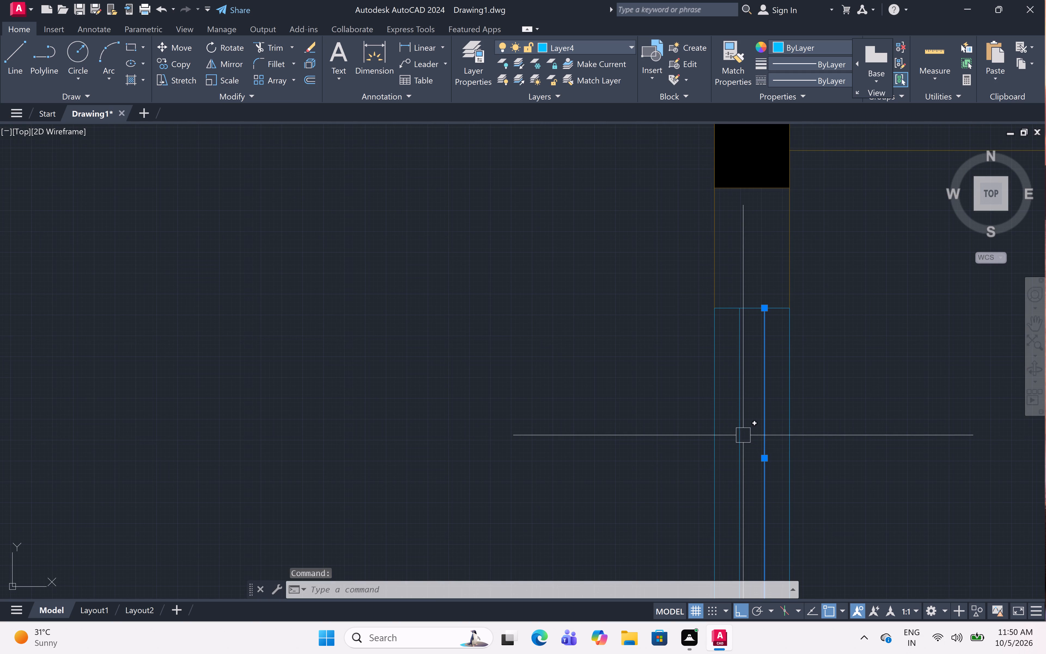
{"action": "left_click", "coordinate": [743, 435]}
Add the inner offset lines of the left-wall window directly above the column, including the short leftover segment, to the selection.
{"action": "scroll", "coordinate": [743, 433], "scroll_direction": "down", "scroll_amount": 2}
{"action": "scroll", "coordinate": [743, 433], "scroll_direction": "up", "scroll_amount": 1}
{"action": "scroll", "coordinate": [743, 433], "scroll_direction": "down", "scroll_amount": 3}
{"action": "scroll", "coordinate": [743, 434], "scroll_direction": "up", "scroll_amount": 1}
{"action": "scroll", "coordinate": [743, 434], "scroll_direction": "down", "scroll_amount": 2}
{"action": "scroll", "coordinate": [743, 434], "scroll_direction": "up", "scroll_amount": 1}
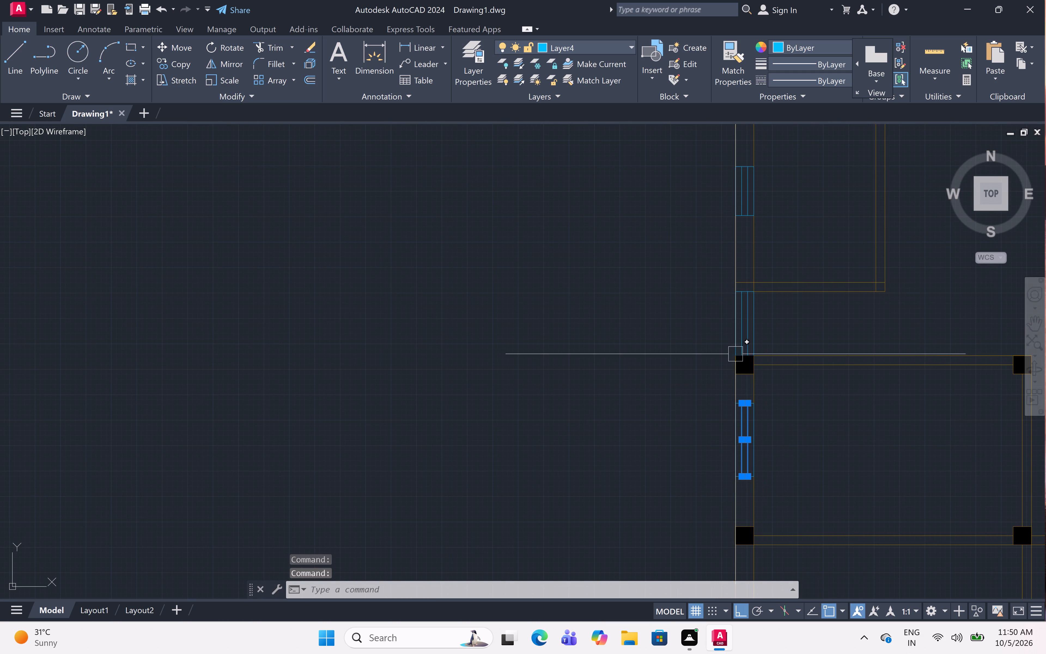
{"action": "scroll", "coordinate": [753, 300], "scroll_direction": "up", "scroll_amount": 1}
{"action": "scroll", "coordinate": [753, 300], "scroll_direction": "down", "scroll_amount": 2}
{"action": "scroll", "coordinate": [753, 300], "scroll_direction": "up", "scroll_amount": 2}
{"action": "scroll", "coordinate": [753, 300], "scroll_direction": "down", "scroll_amount": 2}
{"action": "scroll", "coordinate": [753, 300], "scroll_direction": "up", "scroll_amount": 2}
{"action": "scroll", "coordinate": [753, 300], "scroll_direction": "down", "scroll_amount": 2}
{"action": "scroll", "coordinate": [753, 300], "scroll_direction": "up", "scroll_amount": 2}
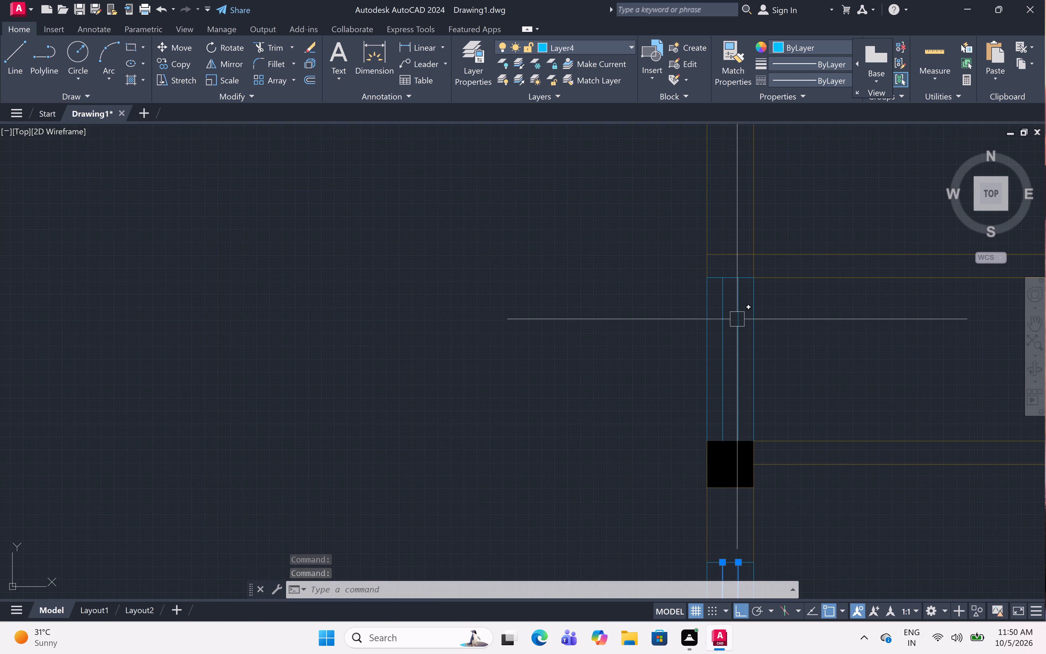
{"action": "left_click", "coordinate": [738, 319]}
{"action": "left_click", "coordinate": [722, 324]}
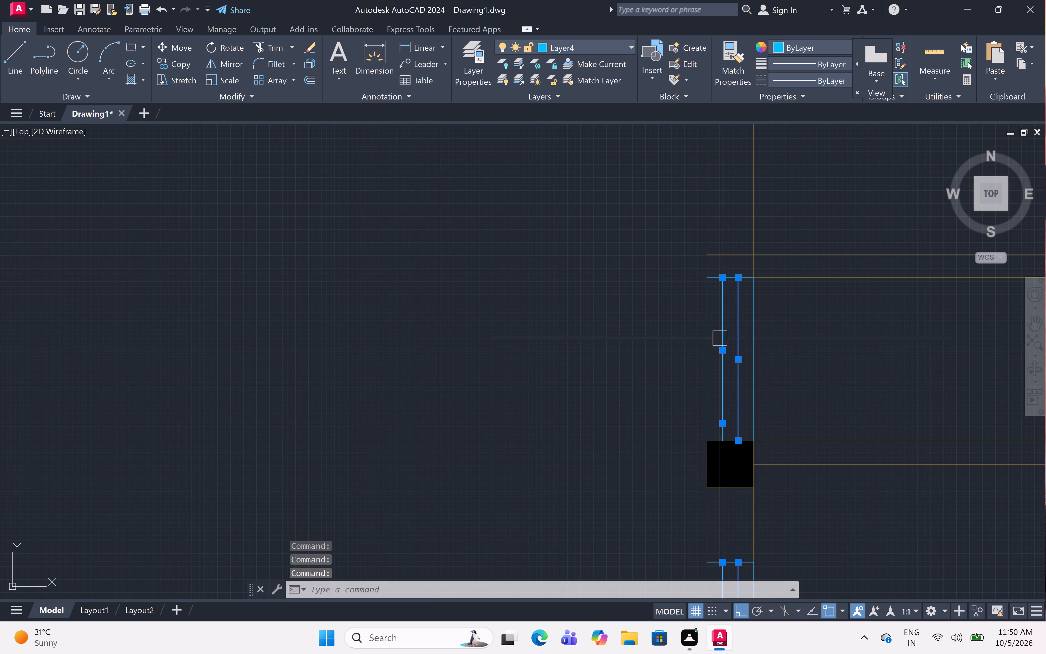
{"action": "left_click", "coordinate": [720, 438]}
Add the two inner offset lines of the small partitioned room's left-wall window to the selection.
{"action": "scroll", "coordinate": [723, 338], "scroll_direction": "down", "scroll_amount": 1}
{"action": "scroll", "coordinate": [723, 338], "scroll_direction": "up", "scroll_amount": 1}
{"action": "scroll", "coordinate": [723, 338], "scroll_direction": "down", "scroll_amount": 2}
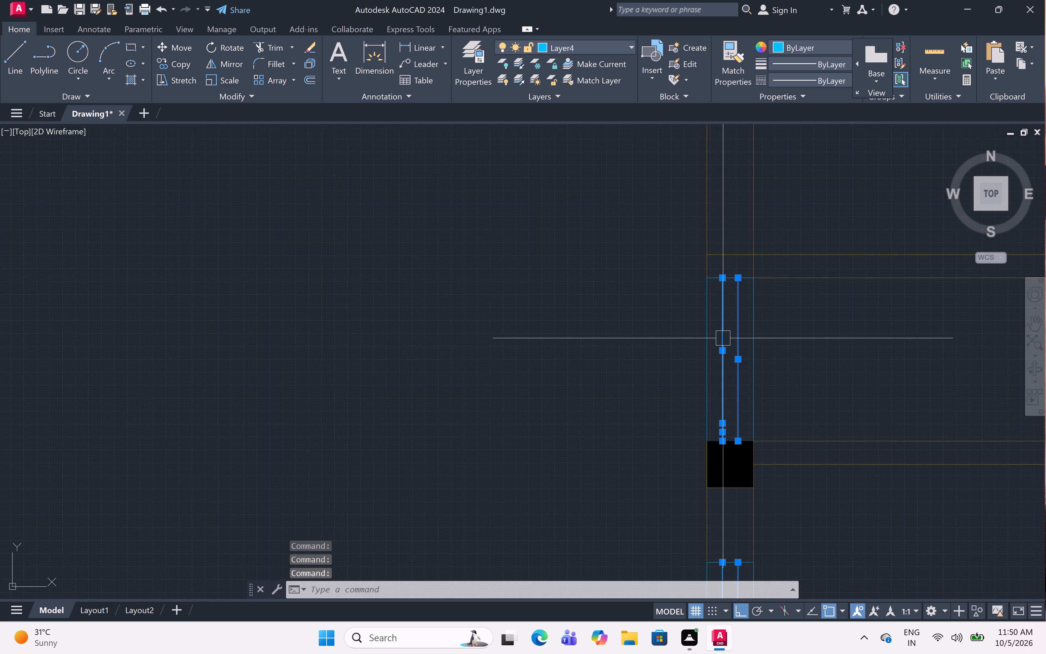
{"action": "scroll", "coordinate": [719, 307], "scroll_direction": "down", "scroll_amount": 1}
{"action": "scroll", "coordinate": [719, 307], "scroll_direction": "up", "scroll_amount": 1}
{"action": "scroll", "coordinate": [719, 307], "scroll_direction": "down", "scroll_amount": 1}
{"action": "scroll", "coordinate": [719, 307], "scroll_direction": "up", "scroll_amount": 2}
{"action": "scroll", "coordinate": [719, 307], "scroll_direction": "down", "scroll_amount": 2}
{"action": "scroll", "coordinate": [719, 308], "scroll_direction": "up", "scroll_amount": 1}
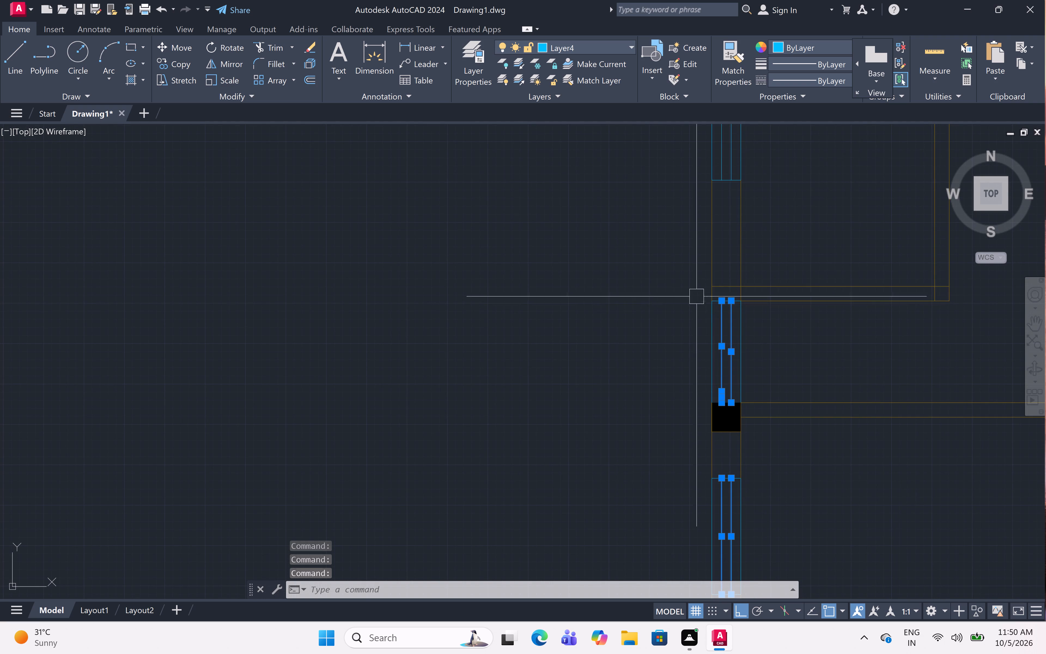
{"action": "scroll", "coordinate": [689, 289], "scroll_direction": "down", "scroll_amount": 2}
{"action": "scroll", "coordinate": [719, 215], "scroll_direction": "up", "scroll_amount": 1}
{"action": "scroll", "coordinate": [719, 215], "scroll_direction": "down", "scroll_amount": 2}
{"action": "scroll", "coordinate": [719, 215], "scroll_direction": "up", "scroll_amount": 1}
{"action": "scroll", "coordinate": [719, 215], "scroll_direction": "down", "scroll_amount": 3}
{"action": "scroll", "coordinate": [719, 215], "scroll_direction": "up", "scroll_amount": 2}
{"action": "scroll", "coordinate": [719, 215], "scroll_direction": "down", "scroll_amount": 2}
{"action": "scroll", "coordinate": [719, 215], "scroll_direction": "up", "scroll_amount": 1}
{"action": "scroll", "coordinate": [719, 215], "scroll_direction": "down", "scroll_amount": 3}
{"action": "scroll", "coordinate": [719, 215], "scroll_direction": "up", "scroll_amount": 1}
{"action": "scroll", "coordinate": [719, 215], "scroll_direction": "down", "scroll_amount": 3}
{"action": "scroll", "coordinate": [719, 217], "scroll_direction": "up", "scroll_amount": 5}
{"action": "scroll", "coordinate": [719, 217], "scroll_direction": "down", "scroll_amount": 1}
{"action": "scroll", "coordinate": [719, 217], "scroll_direction": "up", "scroll_amount": 5}
{"action": "scroll", "coordinate": [719, 217], "scroll_direction": "down", "scroll_amount": 3}
{"action": "scroll", "coordinate": [719, 217], "scroll_direction": "up", "scroll_amount": 2}
{"action": "scroll", "coordinate": [719, 216], "scroll_direction": "down", "scroll_amount": 2}
{"action": "scroll", "coordinate": [719, 216], "scroll_direction": "up", "scroll_amount": 1}
{"action": "scroll", "coordinate": [719, 216], "scroll_direction": "down", "scroll_amount": 1}
{"action": "scroll", "coordinate": [719, 216], "scroll_direction": "up", "scroll_amount": 2}
{"action": "scroll", "coordinate": [719, 216], "scroll_direction": "down", "scroll_amount": 1}
{"action": "scroll", "coordinate": [719, 216], "scroll_direction": "up", "scroll_amount": 6}
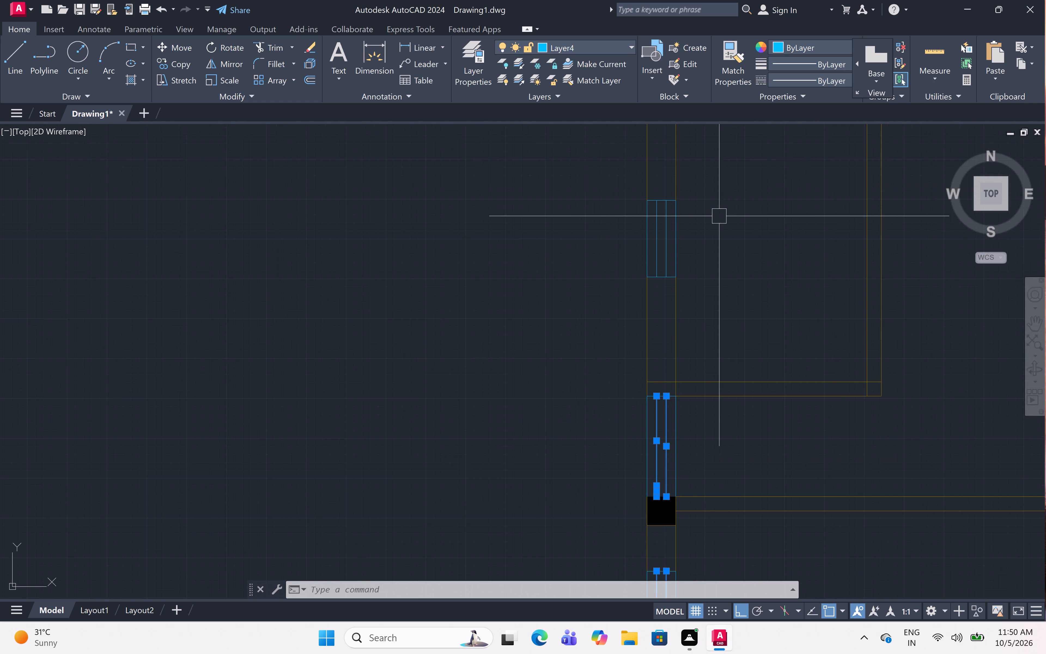
{"action": "scroll", "coordinate": [719, 216], "scroll_direction": "up", "scroll_amount": 1}
{"action": "scroll", "coordinate": [719, 216], "scroll_direction": "down", "scroll_amount": 1}
{"action": "scroll", "coordinate": [719, 216], "scroll_direction": "up", "scroll_amount": 2}
{"action": "scroll", "coordinate": [719, 216], "scroll_direction": "down", "scroll_amount": 1}
{"action": "scroll", "coordinate": [719, 216], "scroll_direction": "up", "scroll_amount": 1}
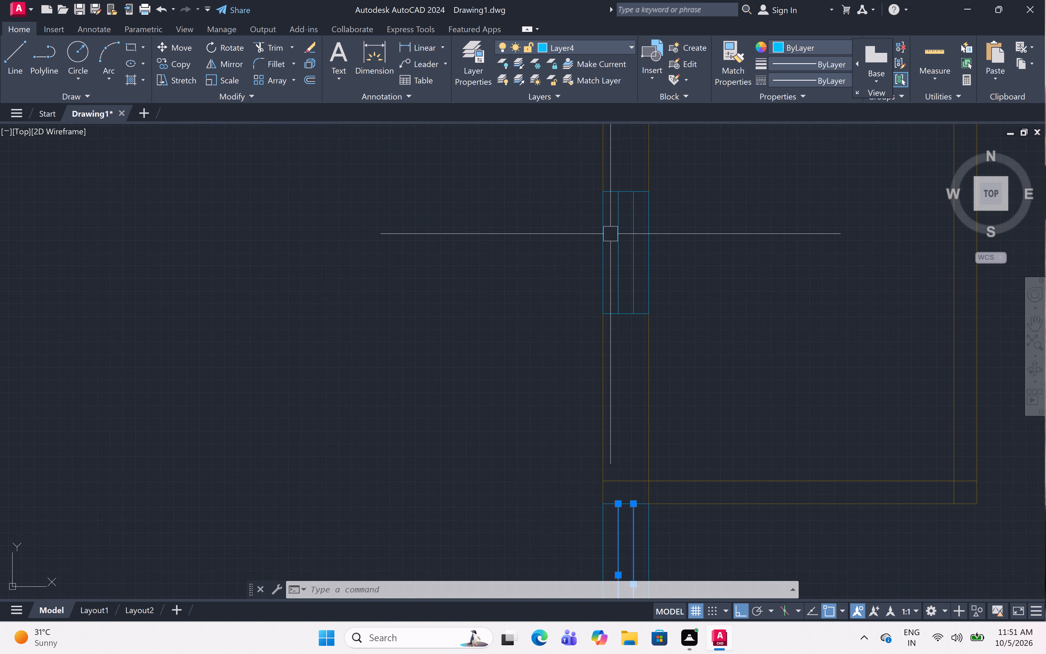
{"action": "left_click", "coordinate": [618, 230]}
{"action": "left_click", "coordinate": [635, 230]}
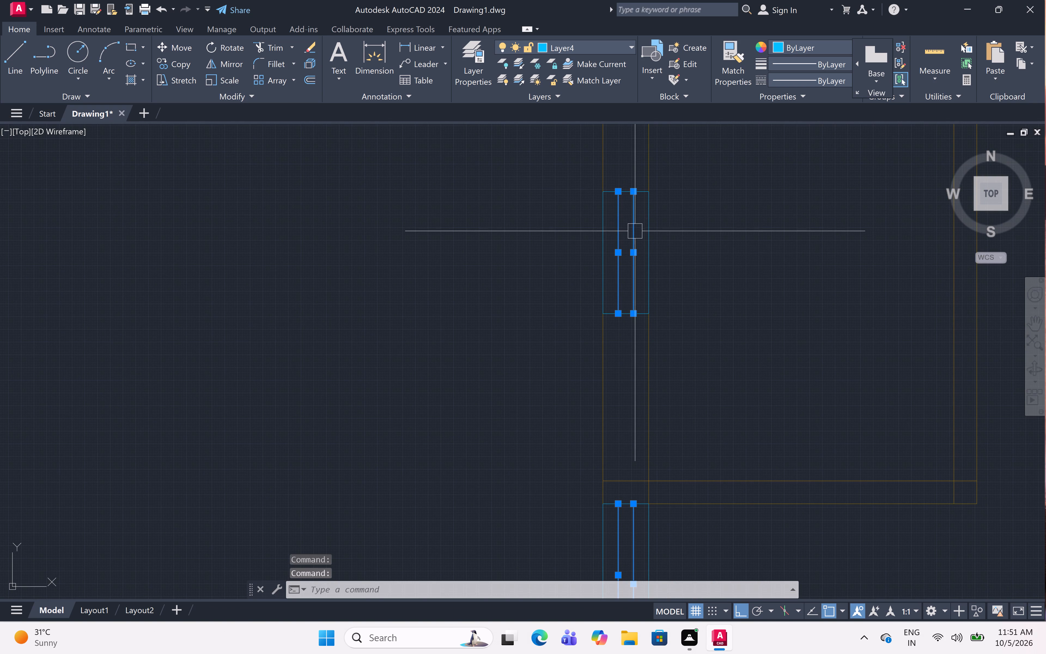
Add the two inner offset lines of the upper-left room's left-wall window to the selection.
{"action": "scroll", "coordinate": [714, 283], "scroll_direction": "down", "scroll_amount": 1}
{"action": "scroll", "coordinate": [714, 283], "scroll_direction": "up", "scroll_amount": 1}
{"action": "scroll", "coordinate": [714, 283], "scroll_direction": "down", "scroll_amount": 1}
{"action": "scroll", "coordinate": [714, 283], "scroll_direction": "up", "scroll_amount": 1}
{"action": "scroll", "coordinate": [714, 283], "scroll_direction": "down", "scroll_amount": 4}
{"action": "scroll", "coordinate": [714, 283], "scroll_direction": "up", "scroll_amount": 1}
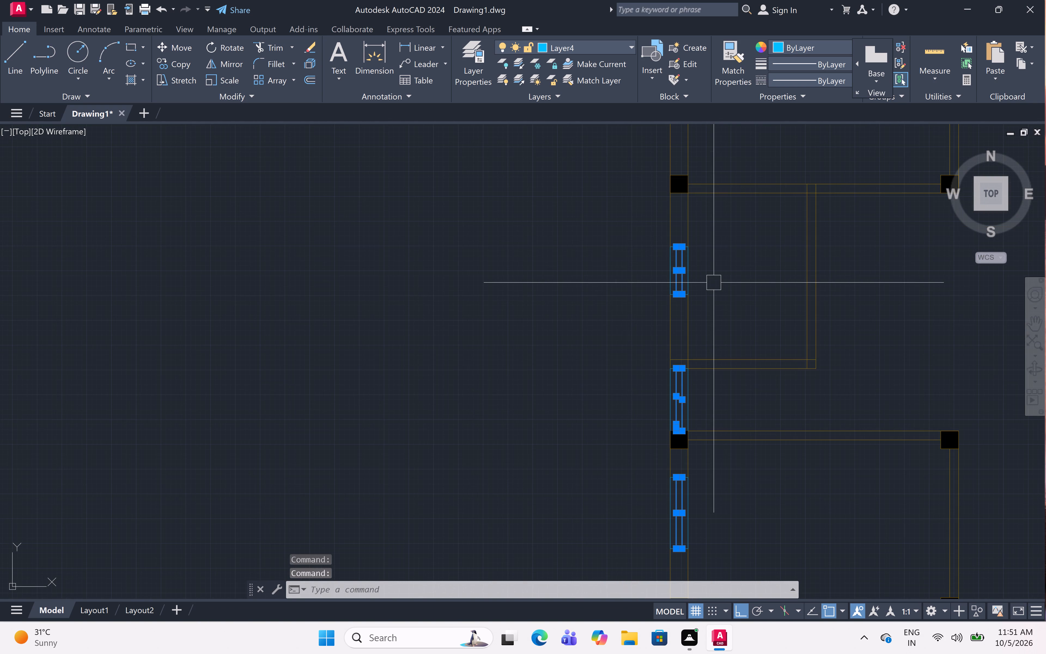
{"action": "scroll", "coordinate": [714, 283], "scroll_direction": "up", "scroll_amount": 1}
{"action": "scroll", "coordinate": [714, 283], "scroll_direction": "down", "scroll_amount": 4}
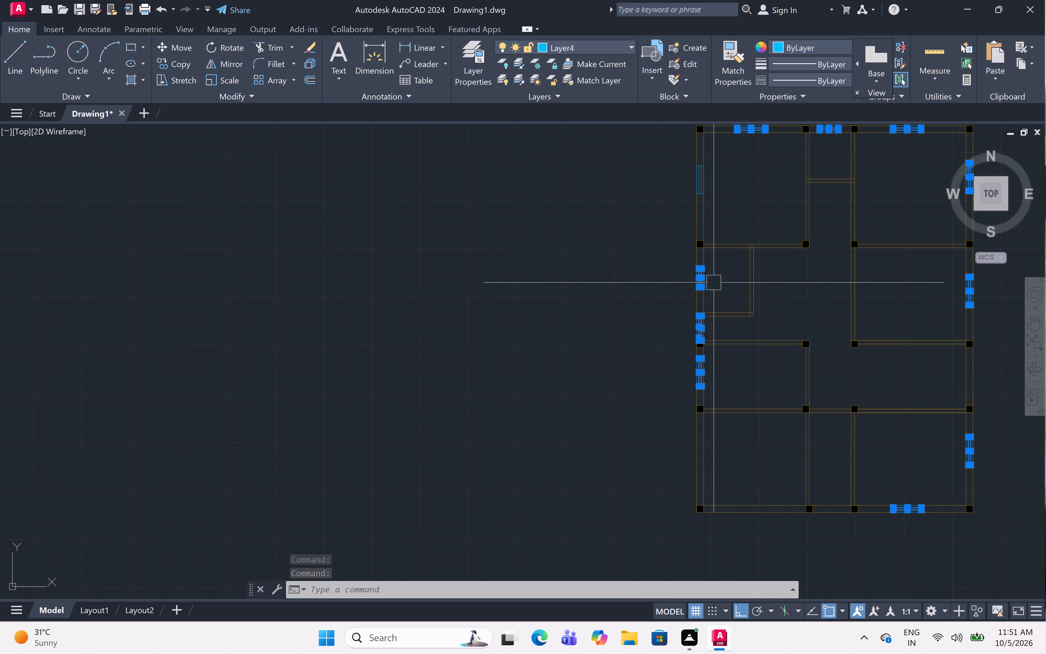
{"action": "scroll", "coordinate": [714, 283], "scroll_direction": "down", "scroll_amount": 1}
{"action": "scroll", "coordinate": [714, 283], "scroll_direction": "up", "scroll_amount": 1}
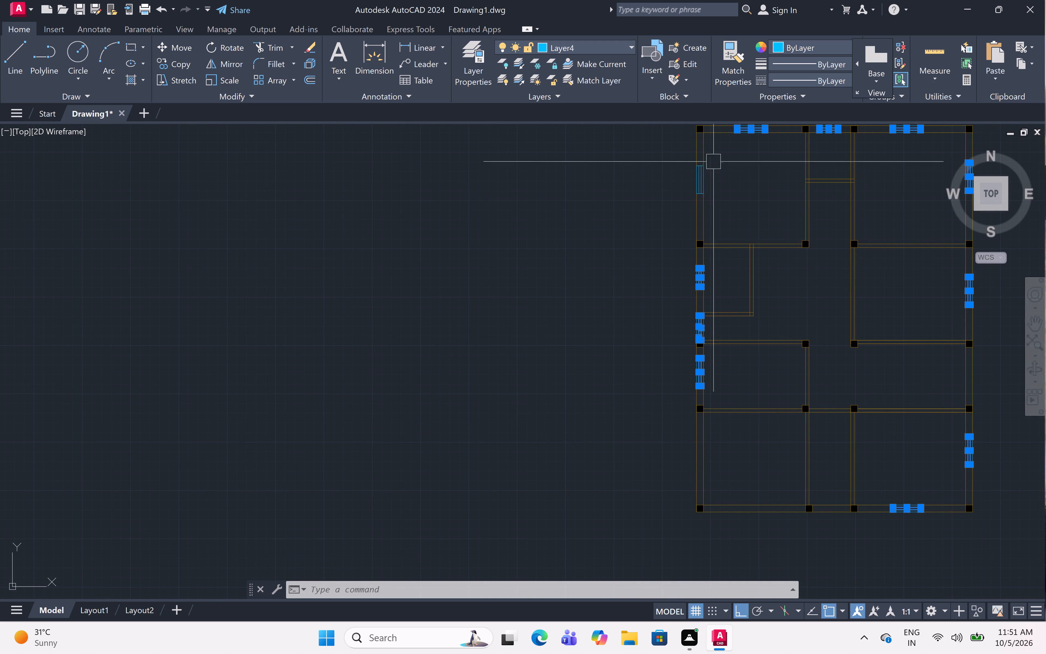
{"action": "scroll", "coordinate": [713, 159], "scroll_direction": "down", "scroll_amount": 1}
{"action": "scroll", "coordinate": [713, 159], "scroll_direction": "up", "scroll_amount": 3}
{"action": "scroll", "coordinate": [713, 159], "scroll_direction": "down", "scroll_amount": 2}
{"action": "scroll", "coordinate": [713, 159], "scroll_direction": "up", "scroll_amount": 5}
{"action": "scroll", "coordinate": [713, 159], "scroll_direction": "down", "scroll_amount": 2}
{"action": "scroll", "coordinate": [713, 159], "scroll_direction": "up", "scroll_amount": 4}
{"action": "scroll", "coordinate": [713, 159], "scroll_direction": "down", "scroll_amount": 4}
{"action": "scroll", "coordinate": [713, 159], "scroll_direction": "up", "scroll_amount": 2}
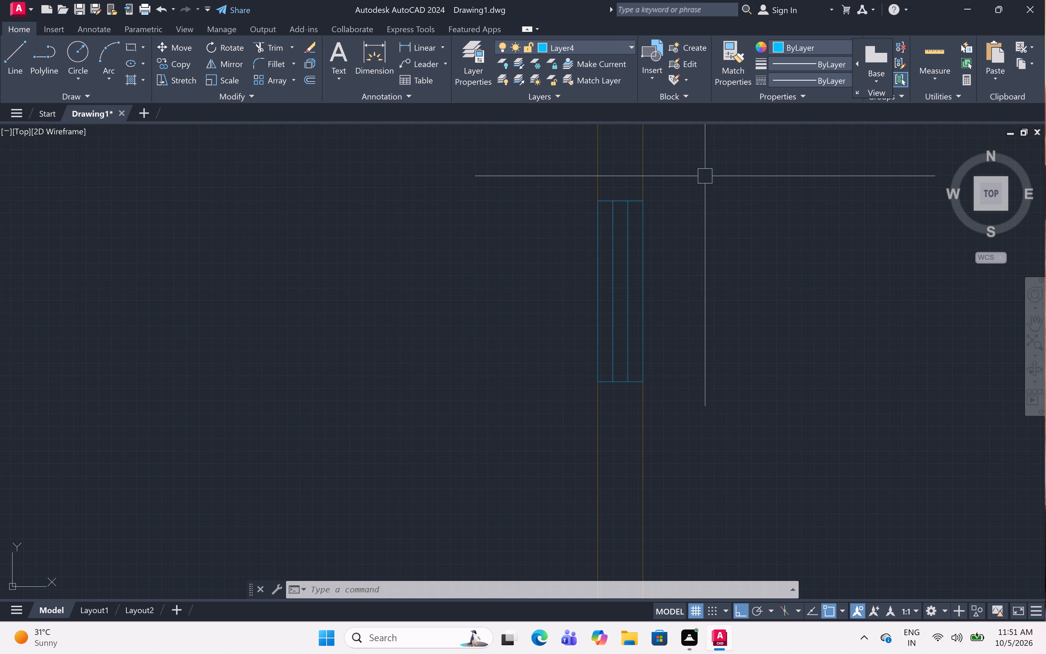
{"action": "scroll", "coordinate": [612, 254], "scroll_direction": "up", "scroll_amount": 2}
{"action": "left_click", "coordinate": [612, 254]}
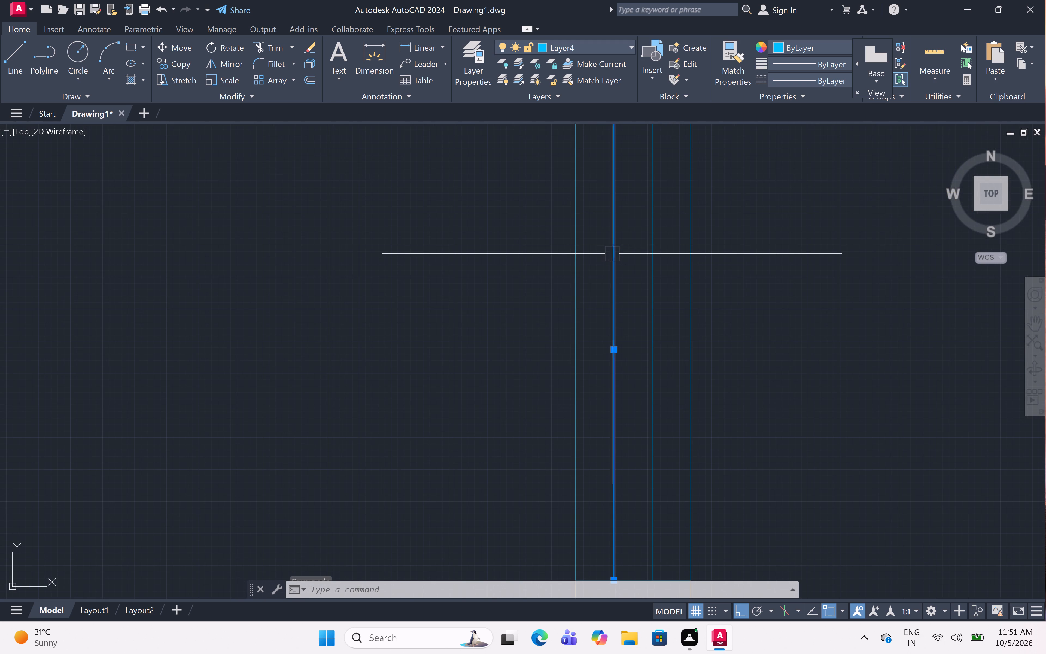
{"action": "left_click", "coordinate": [657, 259]}
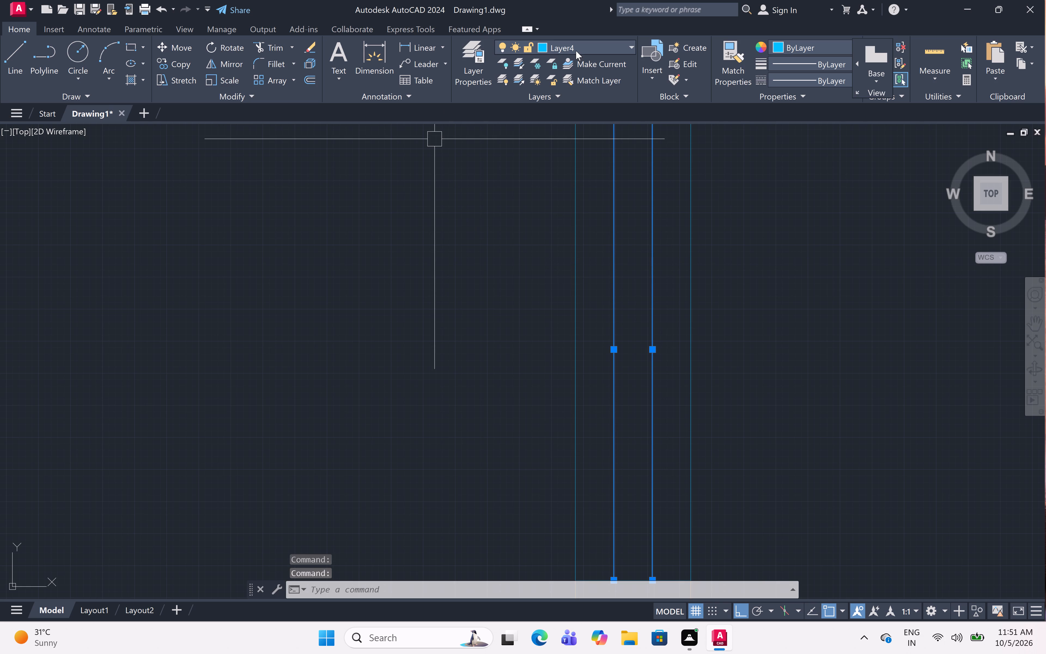
Move all the selected inner window lines to Layer5 and clear the selection.
{"action": "left_click", "coordinate": [580, 49]}
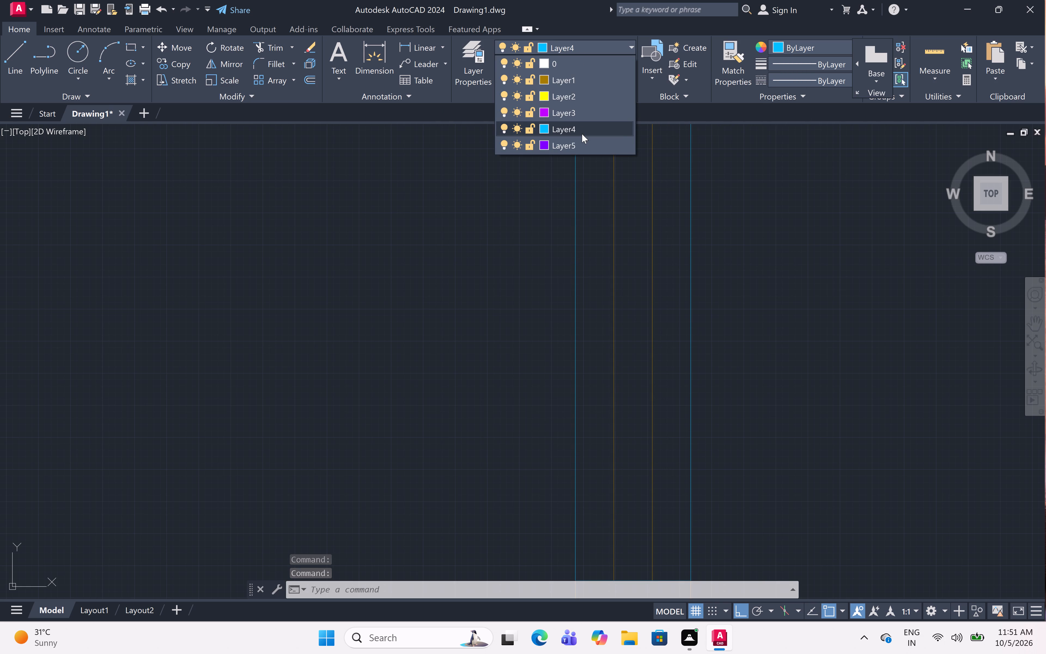
{"action": "left_click", "coordinate": [580, 144]}
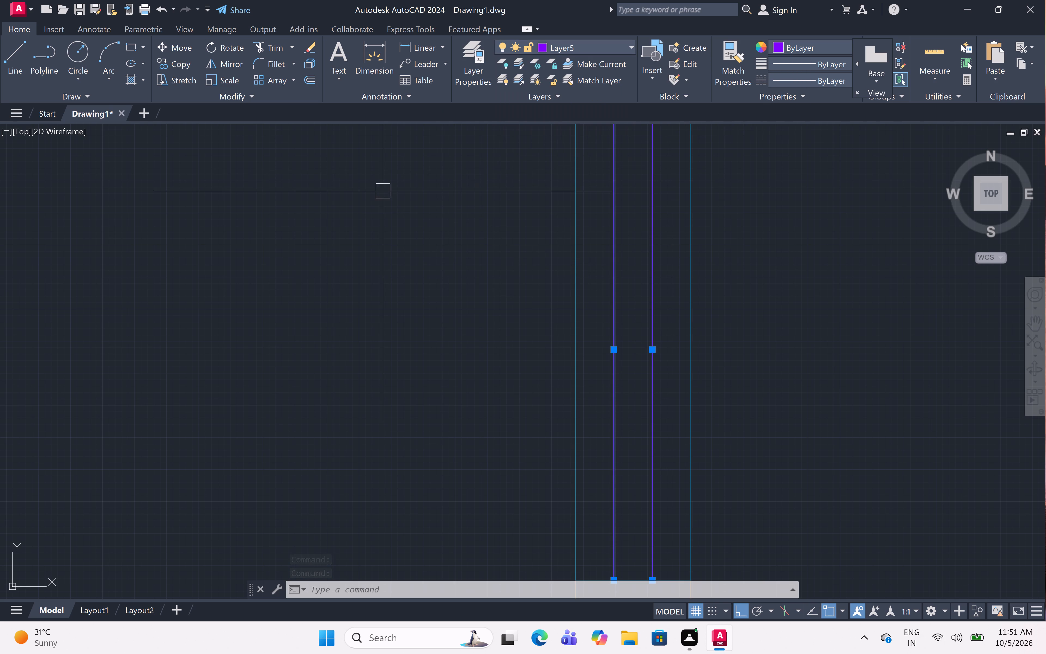
{"action": "scroll", "coordinate": [396, 188], "scroll_direction": "down", "scroll_amount": 4}
{"action": "scroll", "coordinate": [396, 188], "scroll_direction": "up", "scroll_amount": 1}
{"action": "scroll", "coordinate": [396, 188], "scroll_direction": "down", "scroll_amount": 1}
{"action": "scroll", "coordinate": [396, 188], "scroll_direction": "up", "scroll_amount": 1}
{"action": "scroll", "coordinate": [396, 188], "scroll_direction": "down", "scroll_amount": 2}
{"action": "scroll", "coordinate": [398, 190], "scroll_direction": "up", "scroll_amount": 1}
{"action": "scroll", "coordinate": [399, 191], "scroll_direction": "down", "scroll_amount": 2}
{"action": "key", "text": "Escape"}
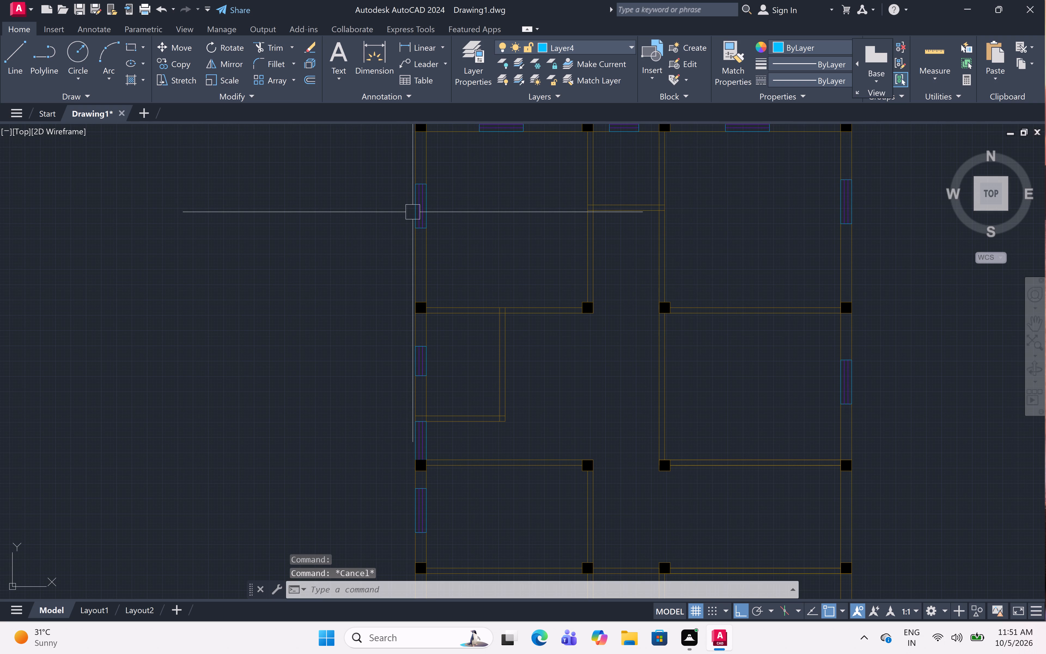
Make Layer2 the current layer.
{"action": "scroll", "coordinate": [413, 212], "scroll_direction": "down", "scroll_amount": 1}
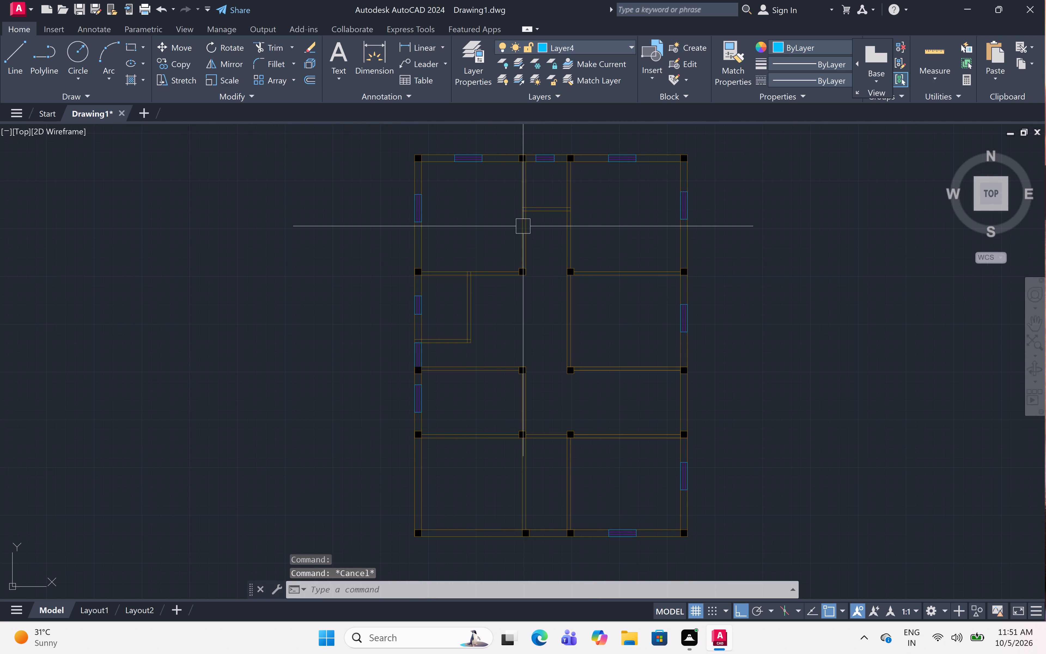
{"action": "left_click", "coordinate": [589, 42]}
{"action": "left_click", "coordinate": [575, 99]}
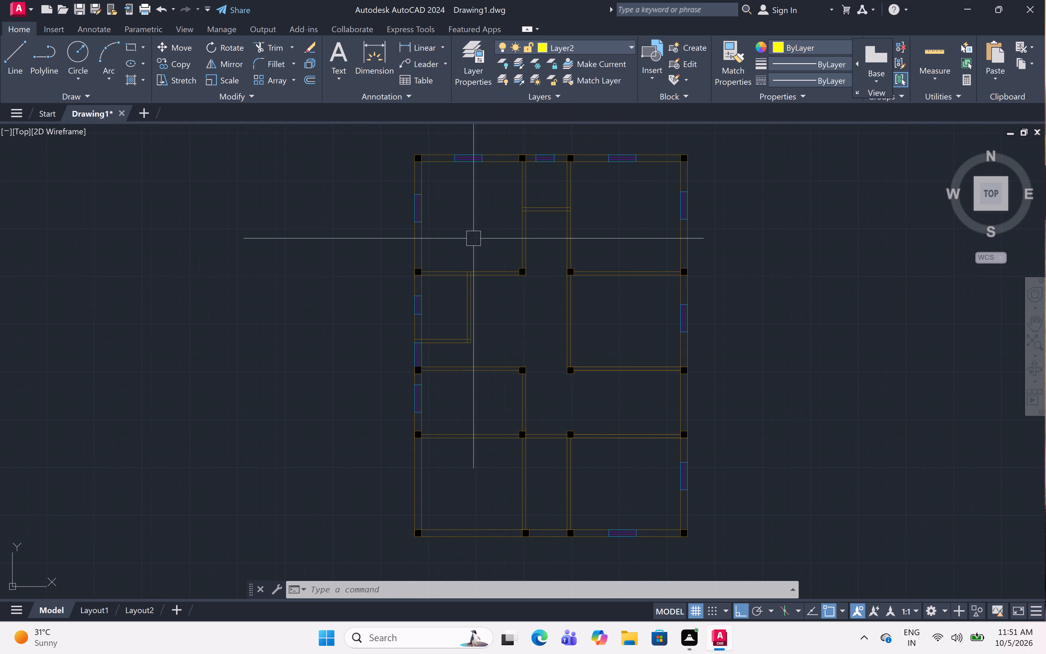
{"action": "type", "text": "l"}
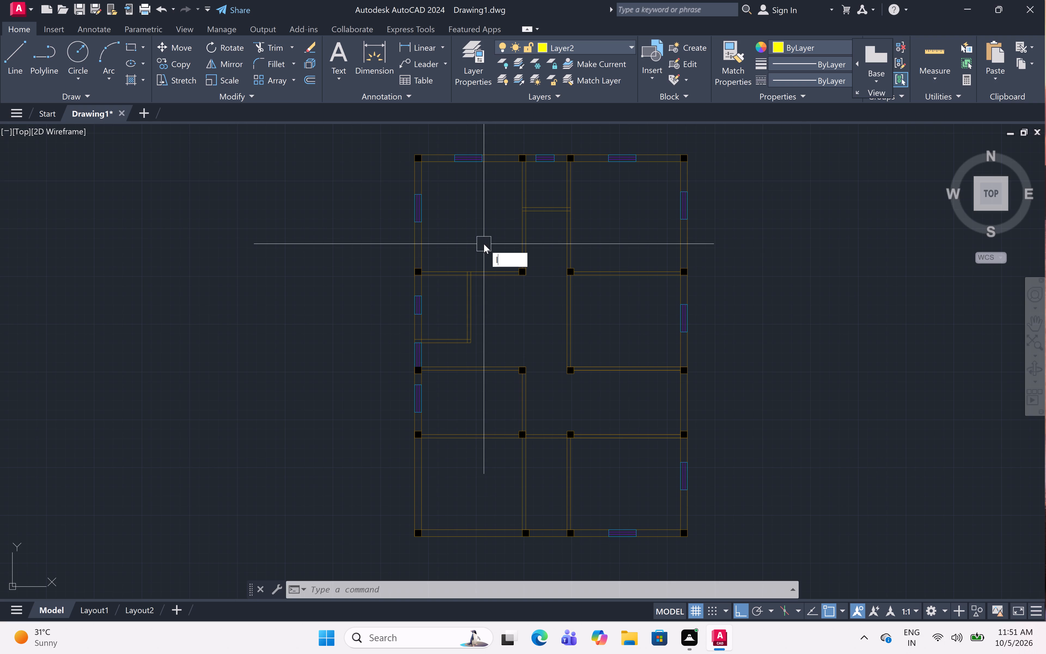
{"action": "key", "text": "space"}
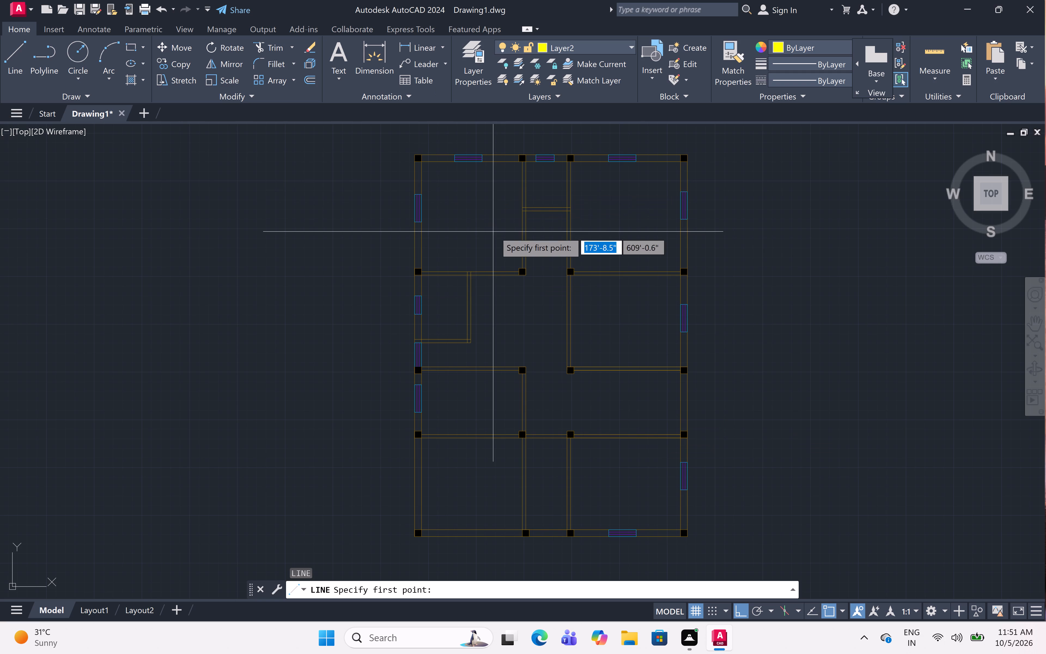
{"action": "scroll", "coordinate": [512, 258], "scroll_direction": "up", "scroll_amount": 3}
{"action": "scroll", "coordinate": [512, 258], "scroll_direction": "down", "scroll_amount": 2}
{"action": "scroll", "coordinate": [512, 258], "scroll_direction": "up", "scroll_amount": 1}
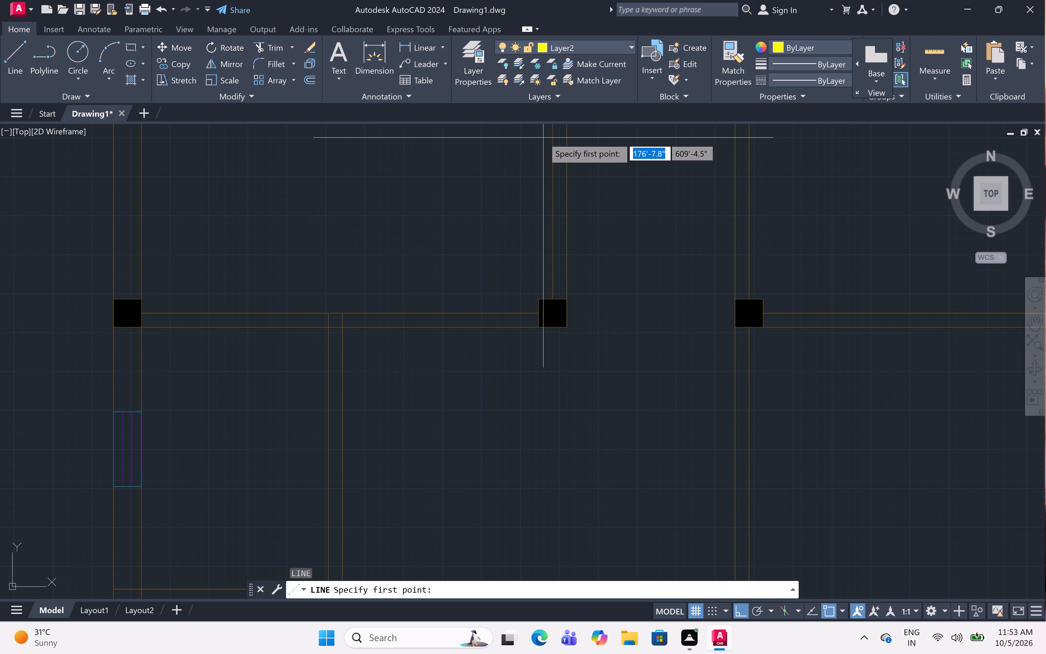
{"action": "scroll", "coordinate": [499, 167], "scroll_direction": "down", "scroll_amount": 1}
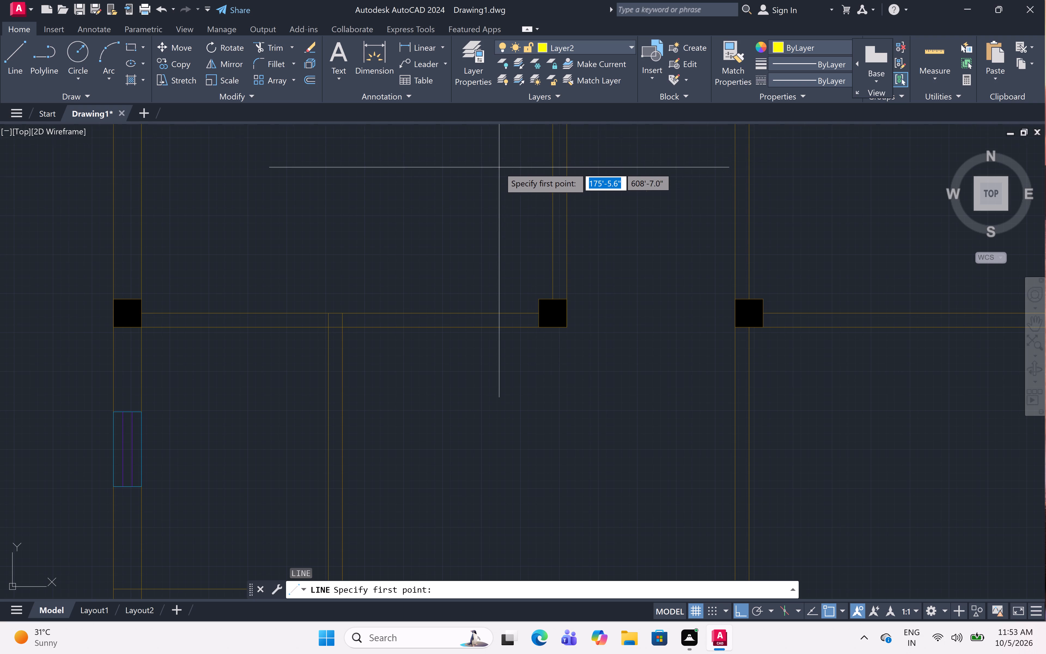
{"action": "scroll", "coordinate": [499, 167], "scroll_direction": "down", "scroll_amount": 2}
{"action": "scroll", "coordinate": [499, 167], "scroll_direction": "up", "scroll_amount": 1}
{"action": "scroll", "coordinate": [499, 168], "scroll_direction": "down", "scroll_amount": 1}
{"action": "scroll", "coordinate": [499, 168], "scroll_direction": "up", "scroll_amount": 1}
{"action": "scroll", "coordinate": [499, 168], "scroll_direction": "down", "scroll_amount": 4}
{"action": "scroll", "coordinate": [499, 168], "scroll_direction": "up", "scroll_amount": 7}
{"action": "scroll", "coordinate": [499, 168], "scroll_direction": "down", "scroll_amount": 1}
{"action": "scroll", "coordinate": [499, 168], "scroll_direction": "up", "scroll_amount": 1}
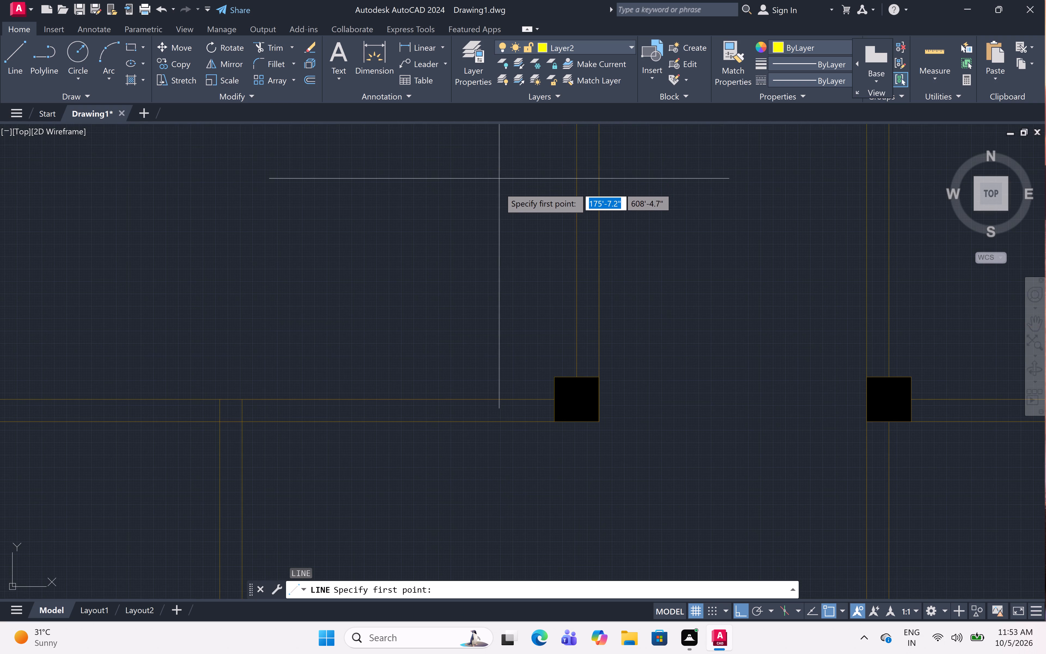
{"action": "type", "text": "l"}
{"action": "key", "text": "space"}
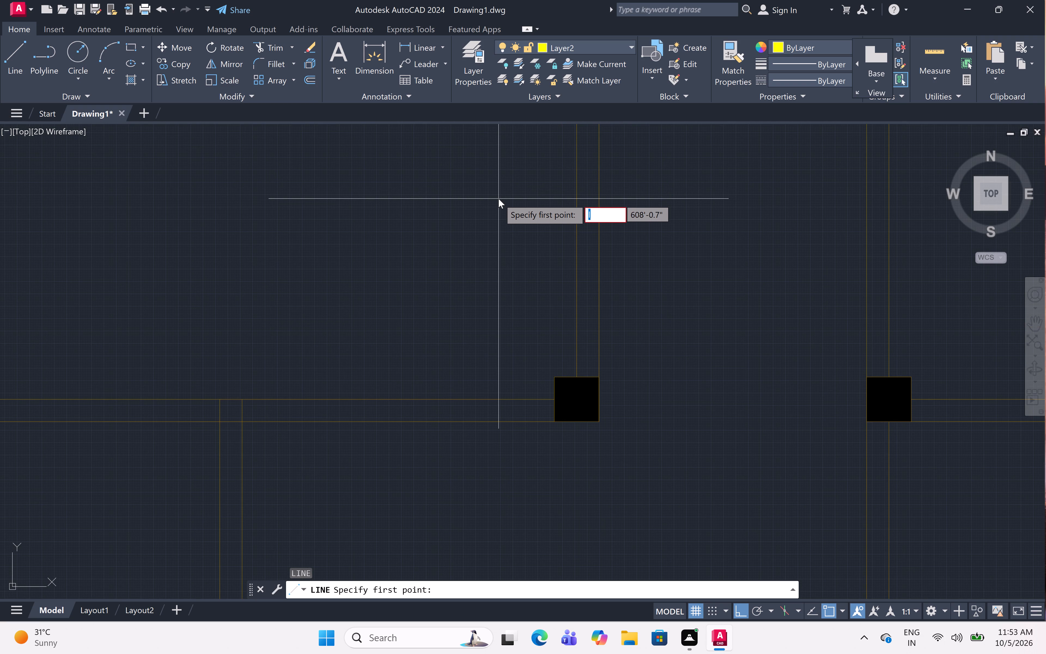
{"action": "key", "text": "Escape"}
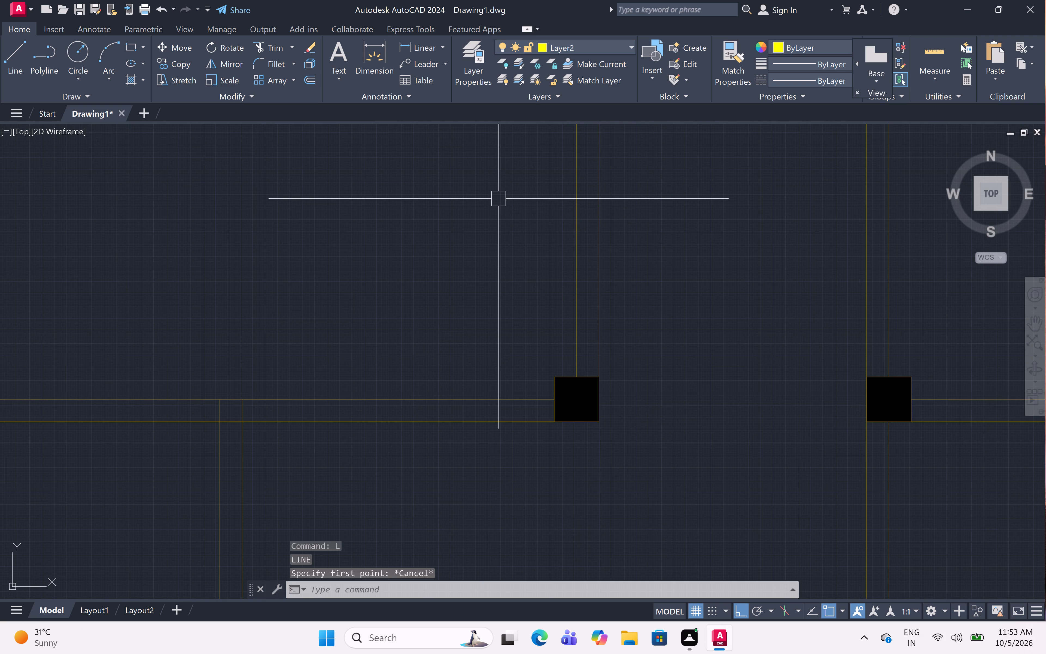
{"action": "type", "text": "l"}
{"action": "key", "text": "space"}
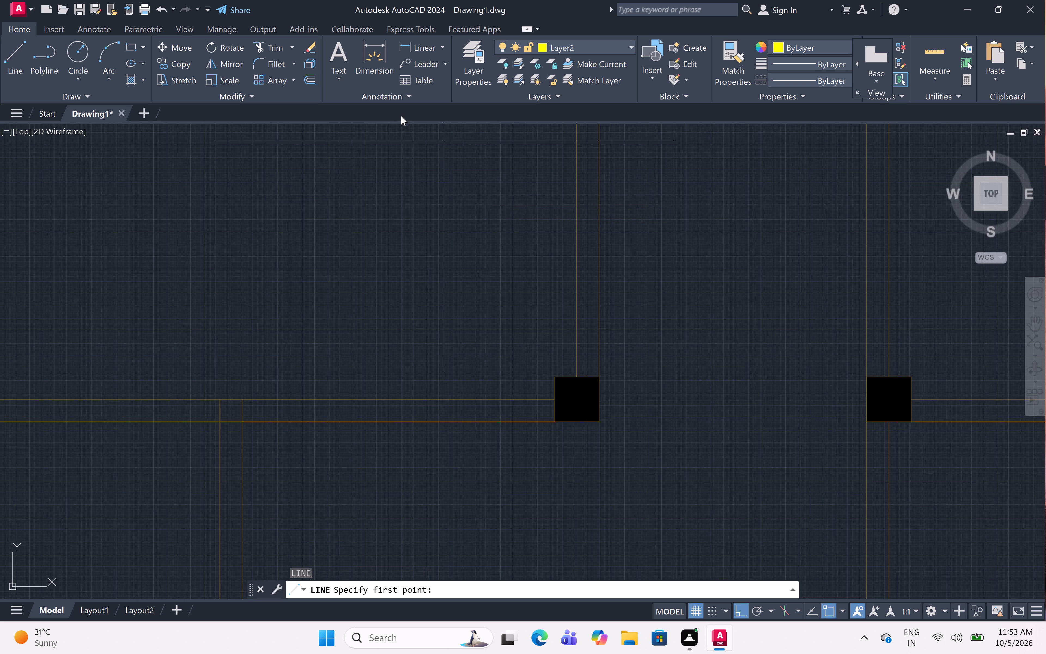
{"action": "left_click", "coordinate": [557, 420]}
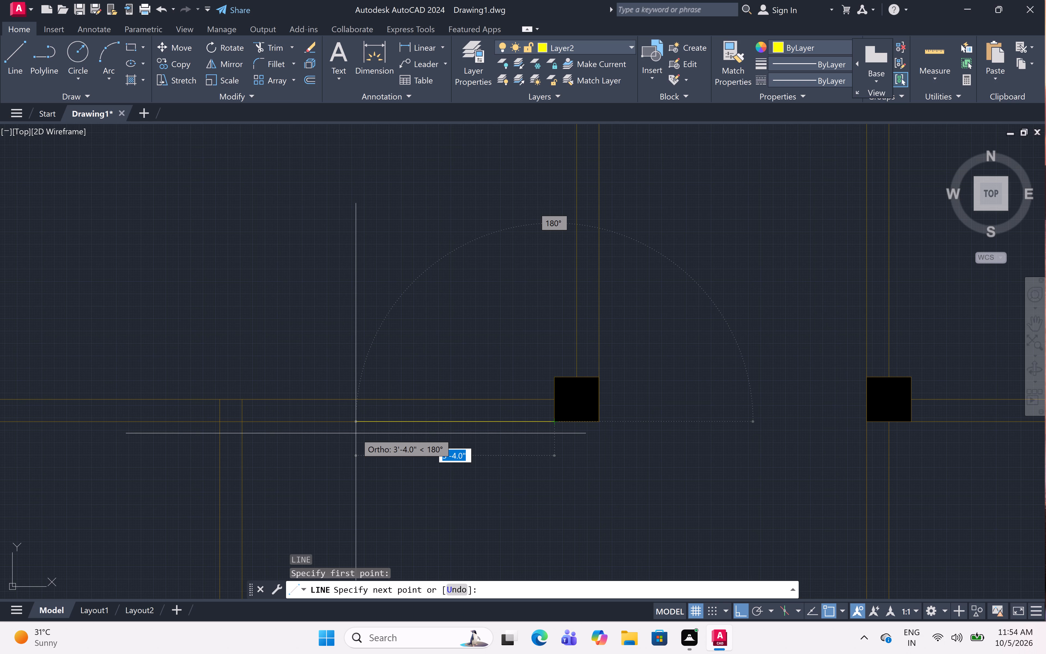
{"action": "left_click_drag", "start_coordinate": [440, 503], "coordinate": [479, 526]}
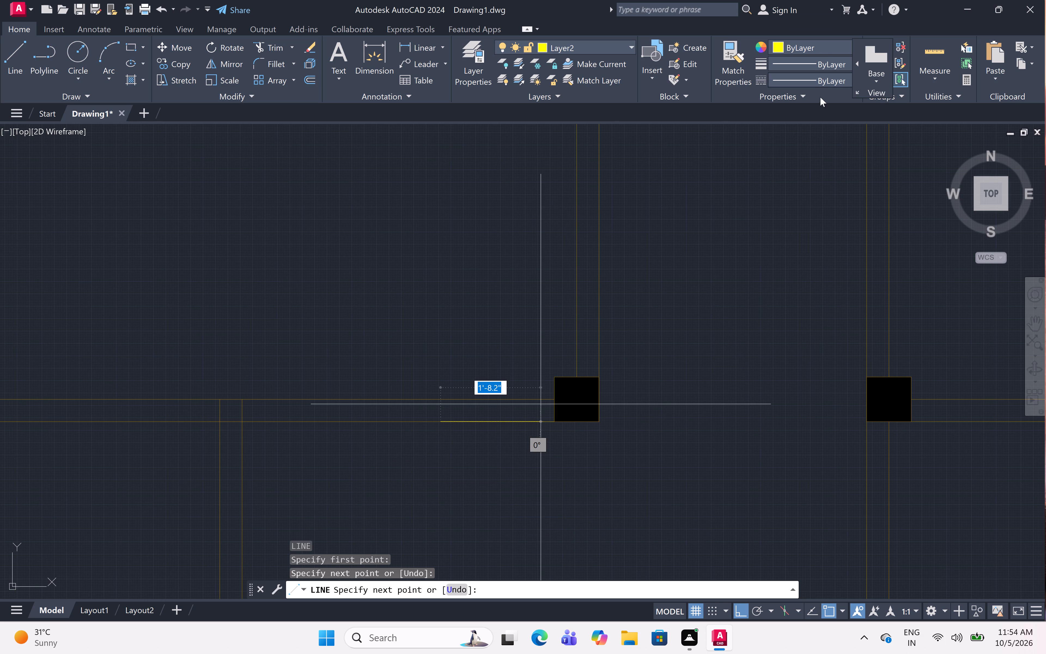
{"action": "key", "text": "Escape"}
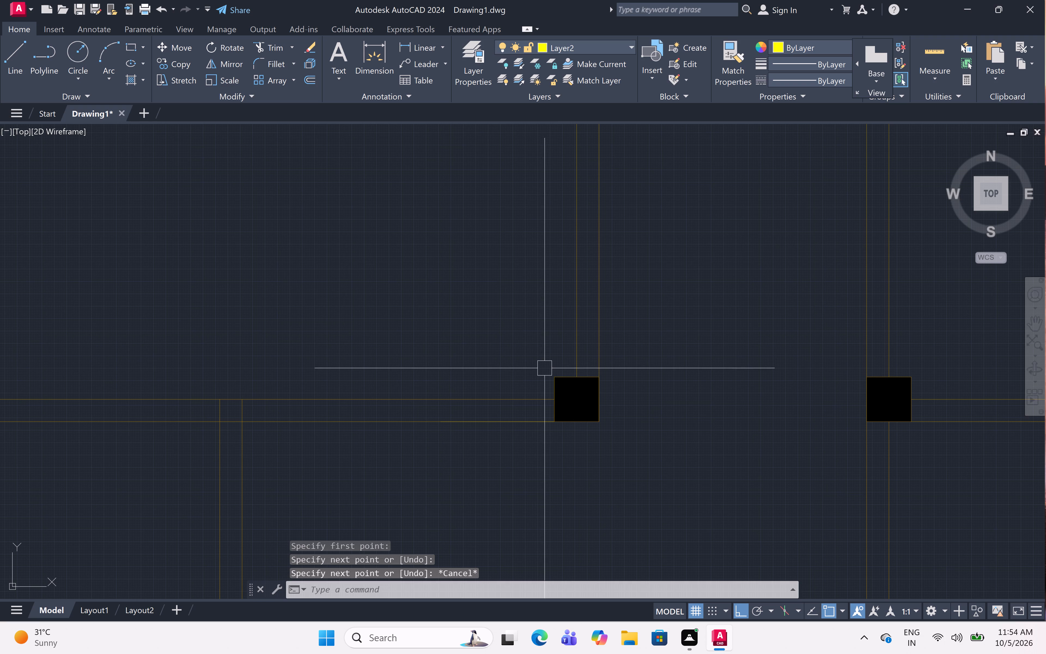
Draw a 1" offset from the column at the upper-left room's bottom-right corner, continuing upward with a 3' door leaf line.
{"action": "key", "text": "l"}
{"action": "key", "text": "space"}
{"action": "left_click", "coordinate": [554, 420]}
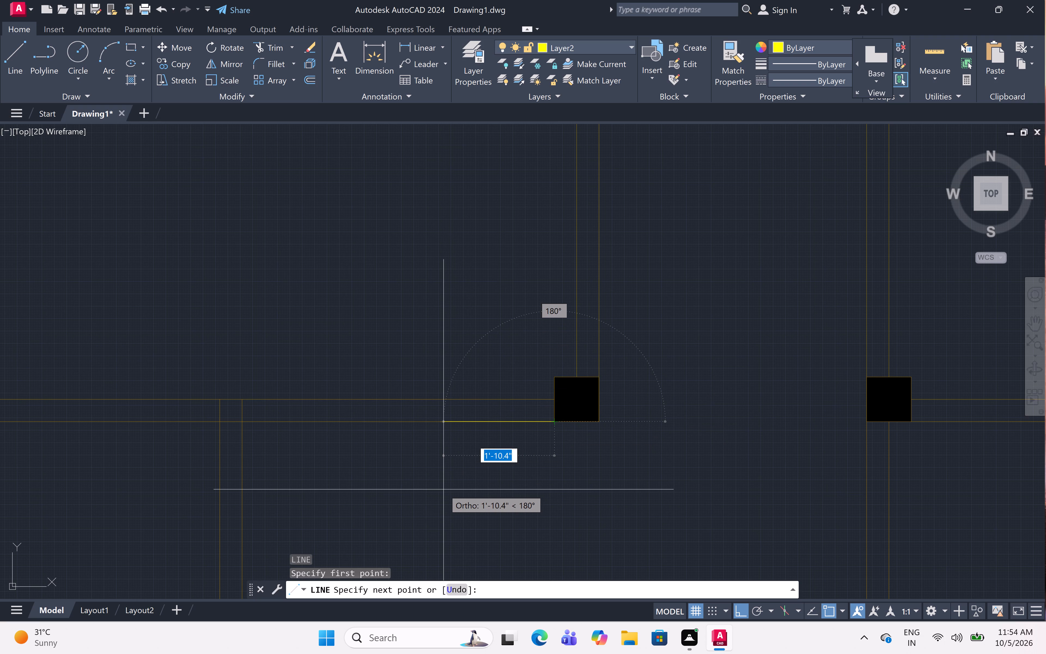
{"action": "key", "text": "F1"}
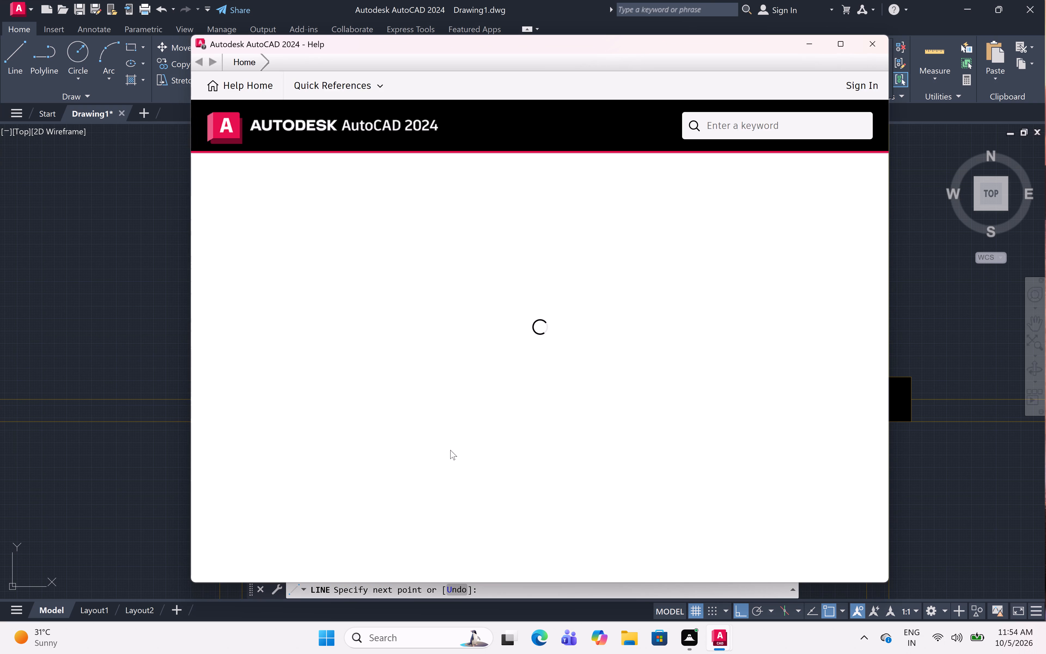
{"action": "left_click", "coordinate": [874, 39]}
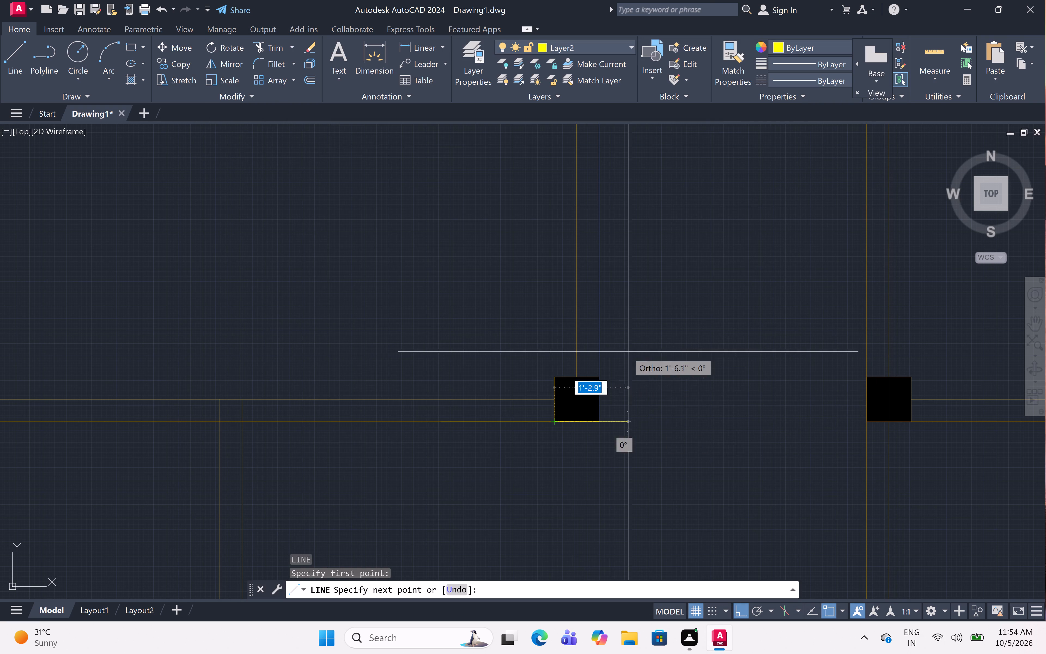
{"action": "key", "text": "1"}
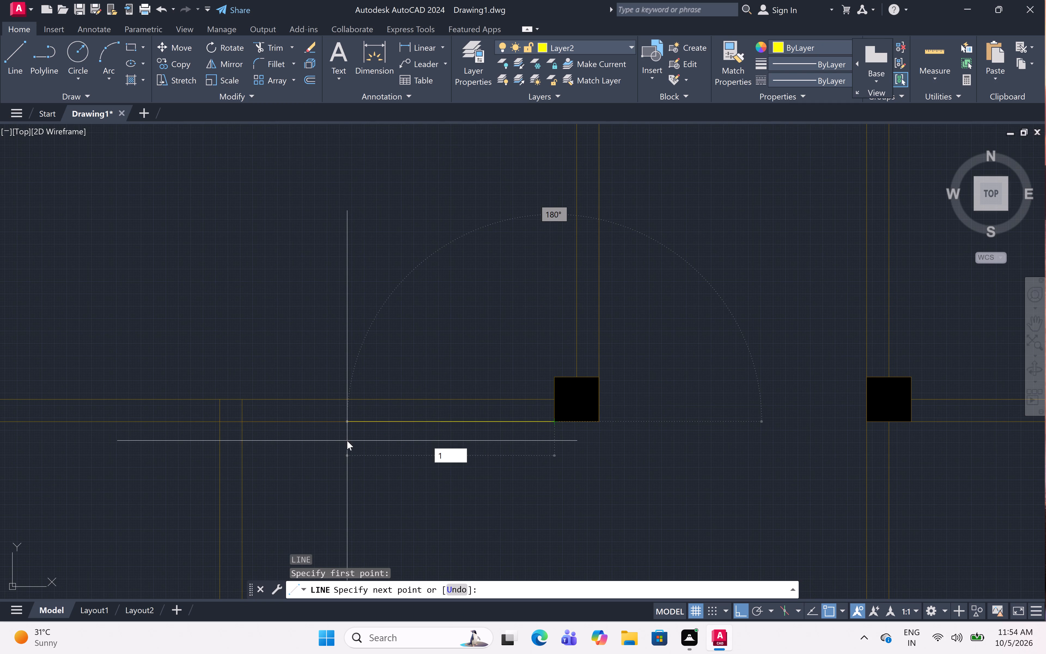
{"action": "type", "text": "\""}
{"action": "key", "text": "space"}
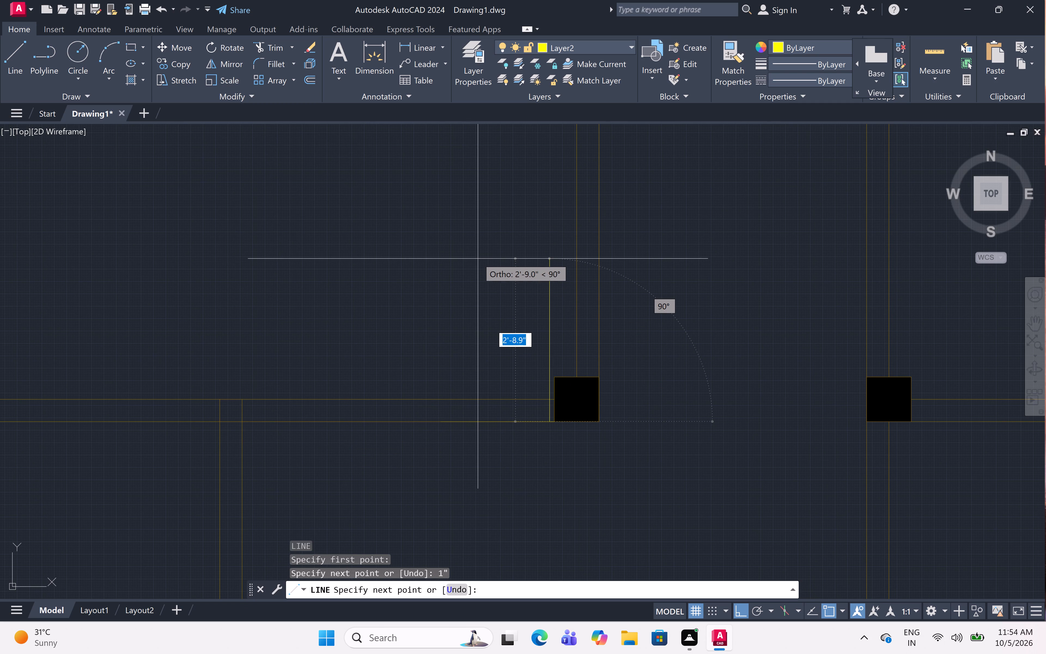
{"action": "key", "text": "3"}
{"action": "key", "text": "apostrophe"}
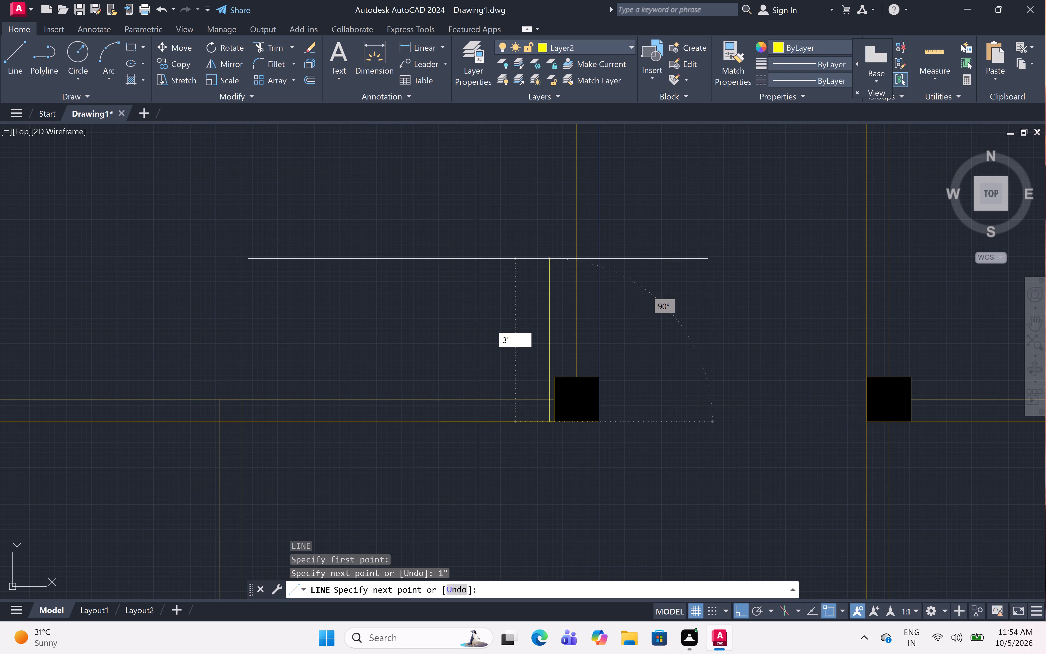
{"action": "key", "text": "space"}
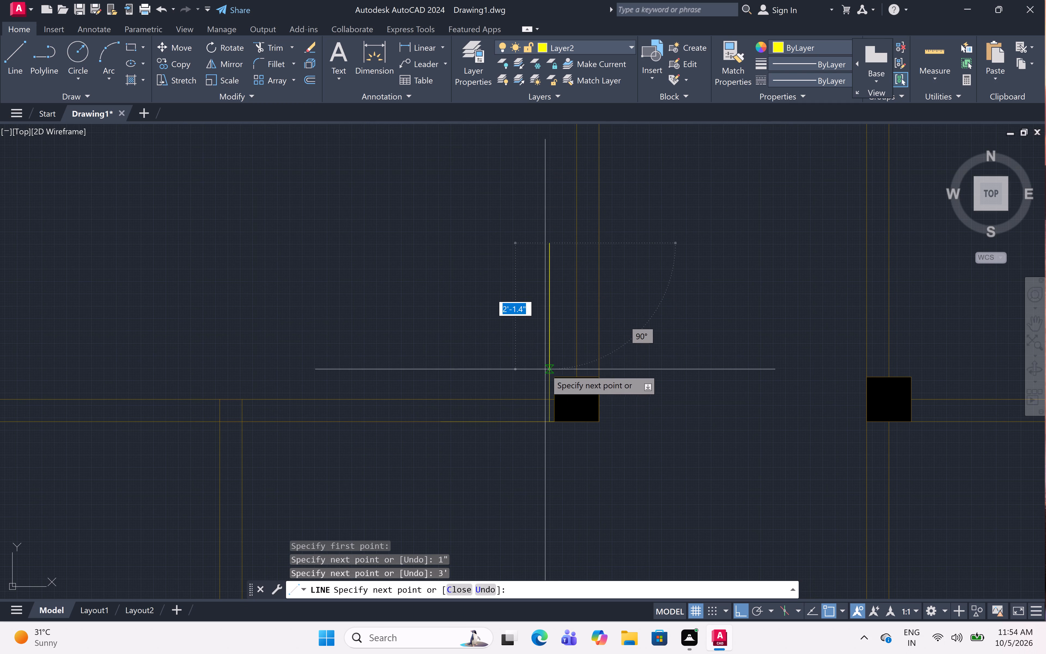
Continue the line down to the leaf's base, 3' left along the upper-left room's bottom wall, and across the wall as the door jamb.
{"action": "left_click_drag", "start_coordinate": [548, 424], "coordinate": [545, 423]}
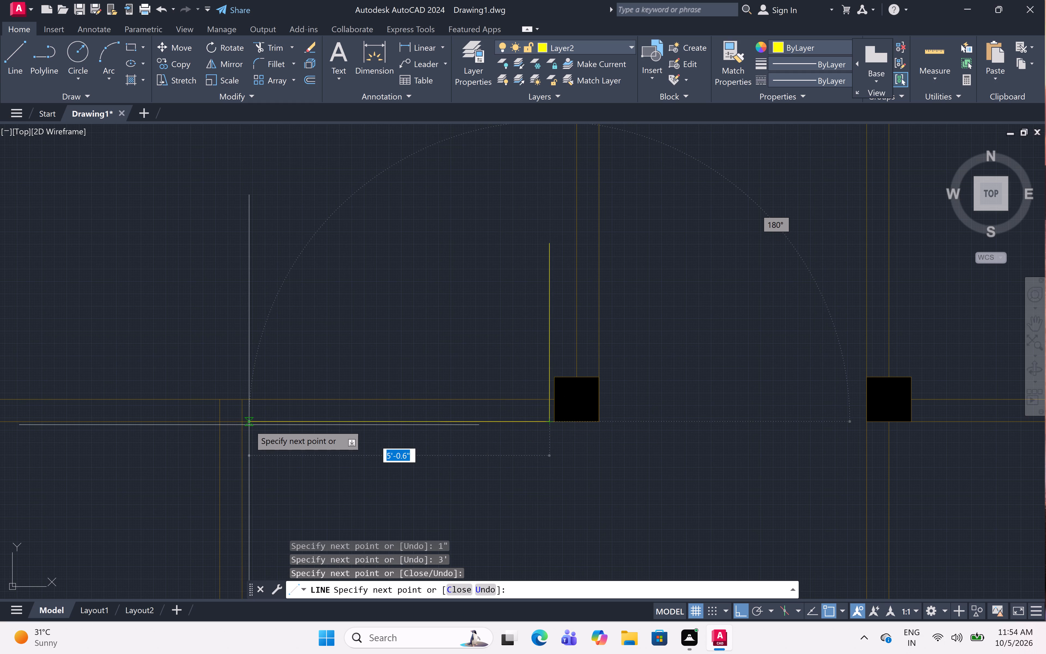
{"action": "key", "text": "3"}
{"action": "key", "text": "apostrophe"}
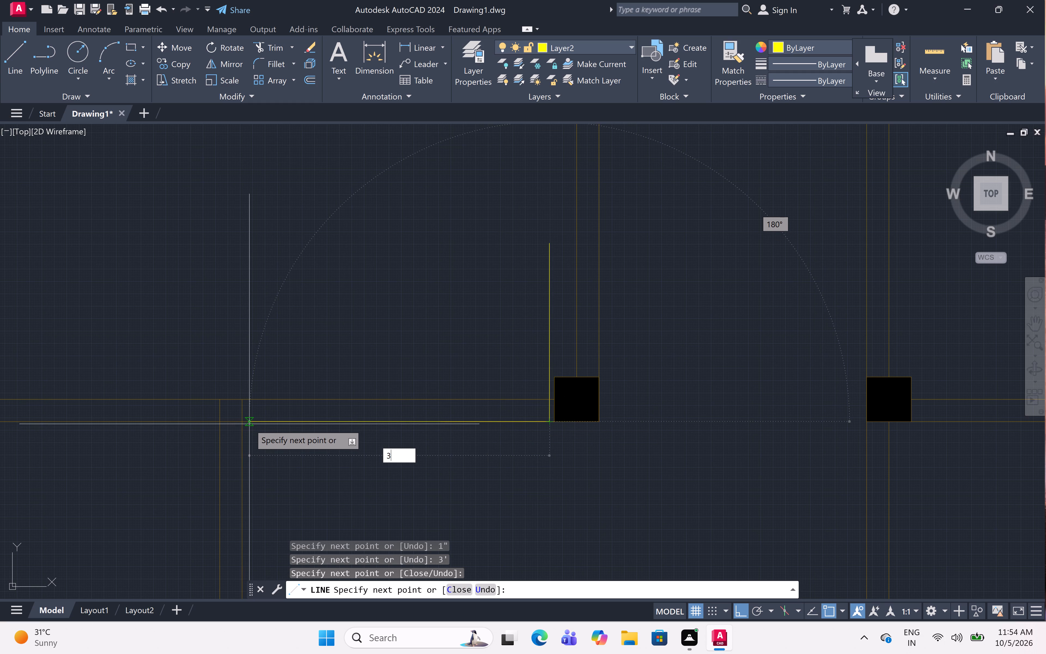
{"action": "key", "text": "space"}
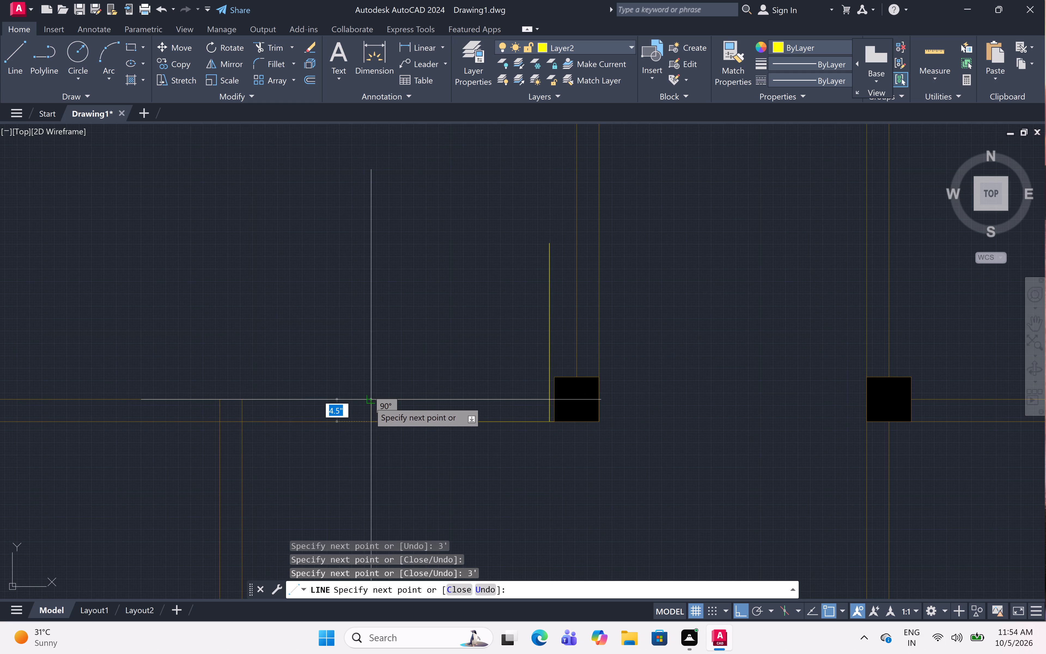
{"action": "left_click", "coordinate": [369, 401]}
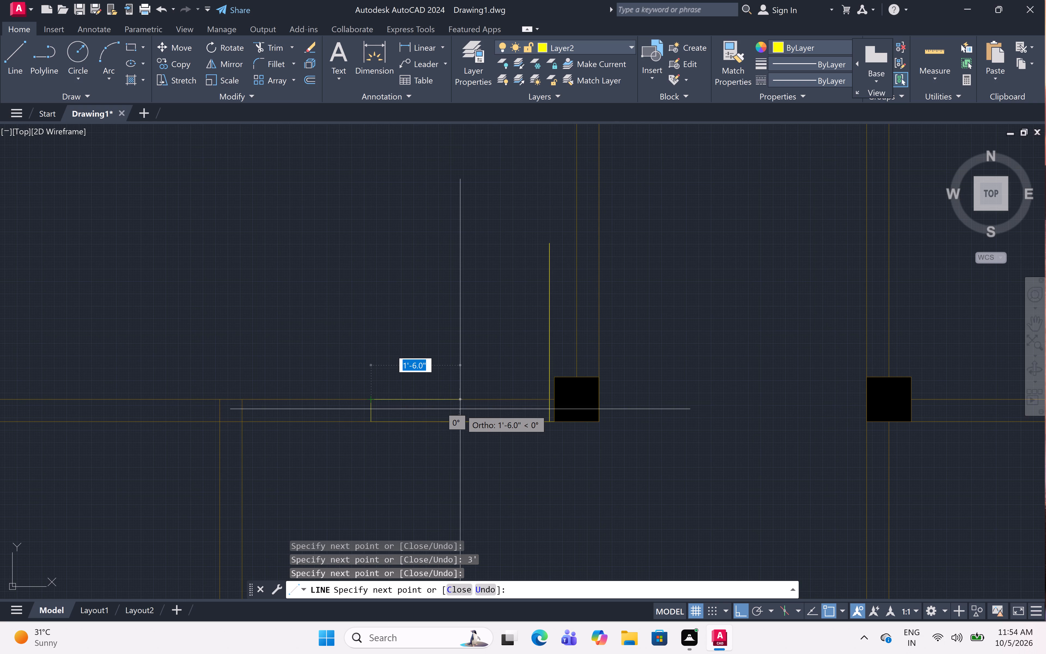
{"action": "key", "text": "Escape"}
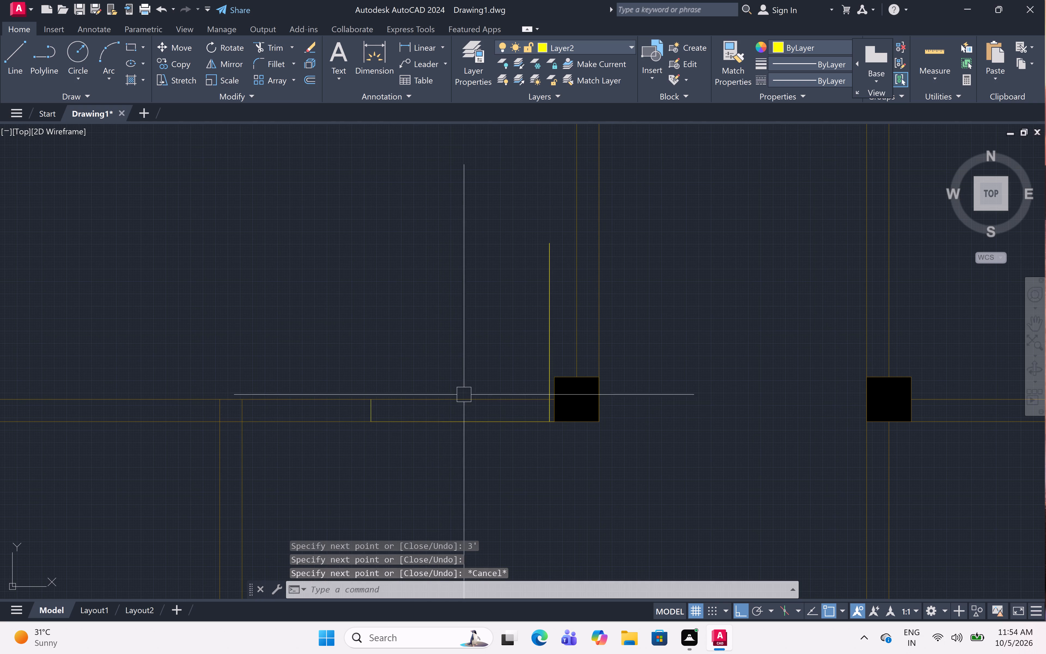
Draw a 1" offset from the right end of the small top-middle room's bottom partition, continuing upward with a 2' door leaf line.
{"action": "scroll", "coordinate": [464, 394], "scroll_direction": "down", "scroll_amount": 3}
{"action": "scroll", "coordinate": [464, 394], "scroll_direction": "up", "scroll_amount": 1}
{"action": "scroll", "coordinate": [464, 394], "scroll_direction": "down", "scroll_amount": 4}
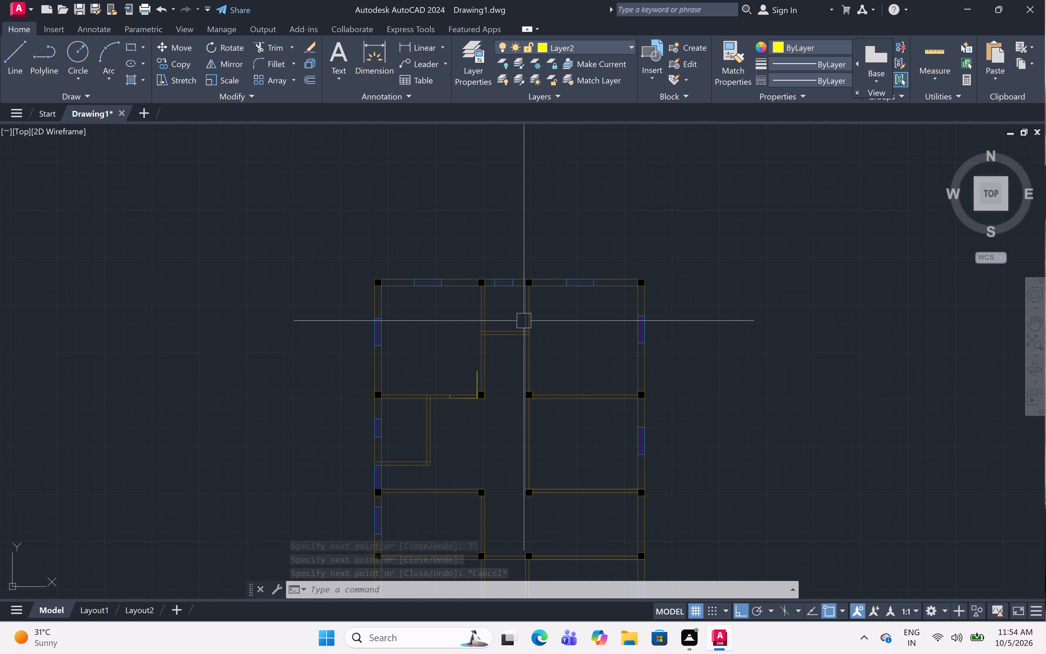
{"action": "scroll", "coordinate": [522, 323], "scroll_direction": "up", "scroll_amount": 4}
{"action": "scroll", "coordinate": [522, 323], "scroll_direction": "down", "scroll_amount": 9}
{"action": "scroll", "coordinate": [522, 323], "scroll_direction": "up", "scroll_amount": 3}
{"action": "scroll", "coordinate": [522, 323], "scroll_direction": "down", "scroll_amount": 1}
{"action": "scroll", "coordinate": [522, 323], "scroll_direction": "up", "scroll_amount": 1}
{"action": "scroll", "coordinate": [521, 344], "scroll_direction": "down", "scroll_amount": 7}
{"action": "scroll", "coordinate": [521, 344], "scroll_direction": "up", "scroll_amount": 1}
{"action": "scroll", "coordinate": [521, 344], "scroll_direction": "down", "scroll_amount": 5}
{"action": "scroll", "coordinate": [521, 344], "scroll_direction": "up", "scroll_amount": 3}
{"action": "scroll", "coordinate": [523, 332], "scroll_direction": "down", "scroll_amount": 2}
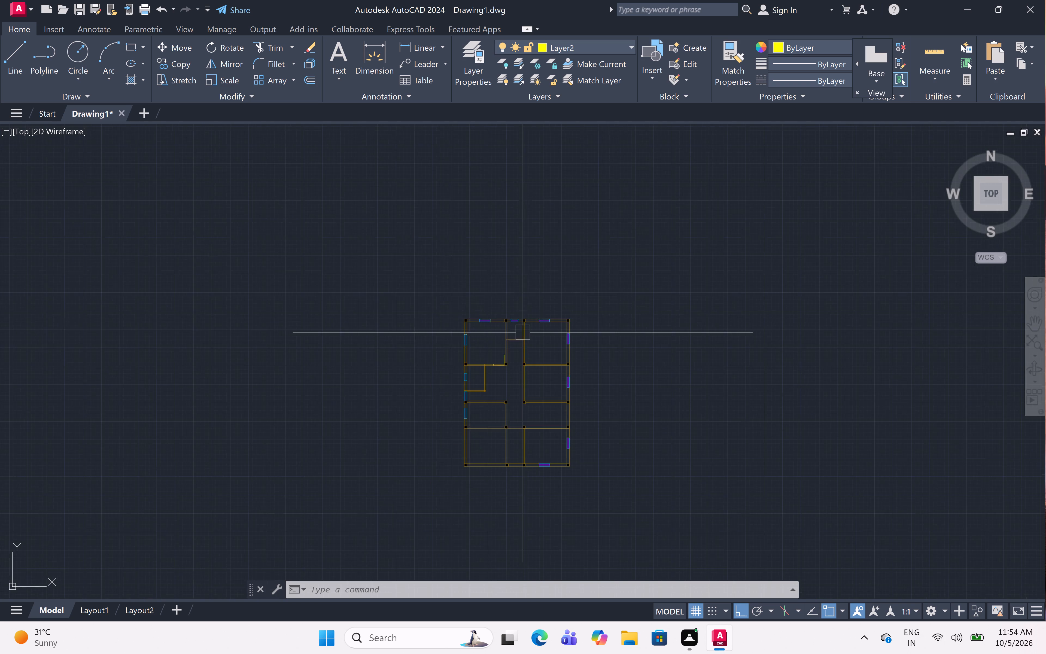
{"action": "scroll", "coordinate": [523, 332], "scroll_direction": "down", "scroll_amount": 2}
{"action": "scroll", "coordinate": [523, 332], "scroll_direction": "up", "scroll_amount": 2}
{"action": "scroll", "coordinate": [523, 332], "scroll_direction": "down", "scroll_amount": 1}
{"action": "scroll", "coordinate": [523, 332], "scroll_direction": "up", "scroll_amount": 3}
{"action": "scroll", "coordinate": [521, 332], "scroll_direction": "down", "scroll_amount": 2}
{"action": "scroll", "coordinate": [521, 332], "scroll_direction": "up", "scroll_amount": 6}
{"action": "scroll", "coordinate": [521, 332], "scroll_direction": "down", "scroll_amount": 1}
{"action": "scroll", "coordinate": [521, 332], "scroll_direction": "up", "scroll_amount": 2}
{"action": "scroll", "coordinate": [521, 332], "scroll_direction": "down", "scroll_amount": 2}
{"action": "scroll", "coordinate": [504, 330], "scroll_direction": "up", "scroll_amount": 2}
{"action": "scroll", "coordinate": [504, 330], "scroll_direction": "down", "scroll_amount": 6}
{"action": "scroll", "coordinate": [504, 330], "scroll_direction": "up", "scroll_amount": 3}
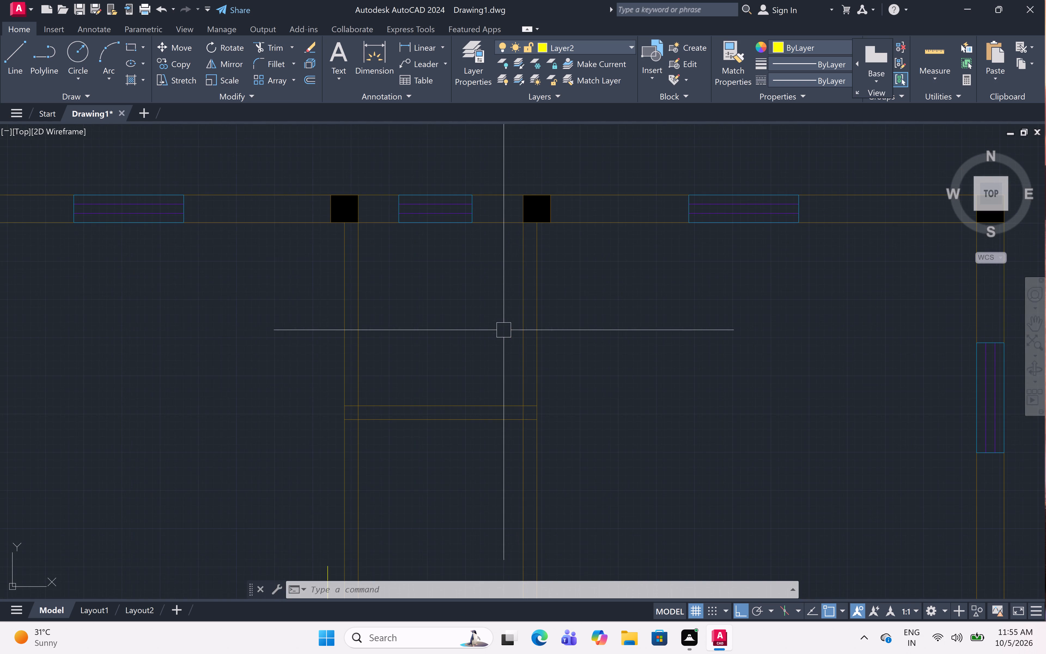
{"action": "key", "text": "l"}
{"action": "key", "text": "space"}
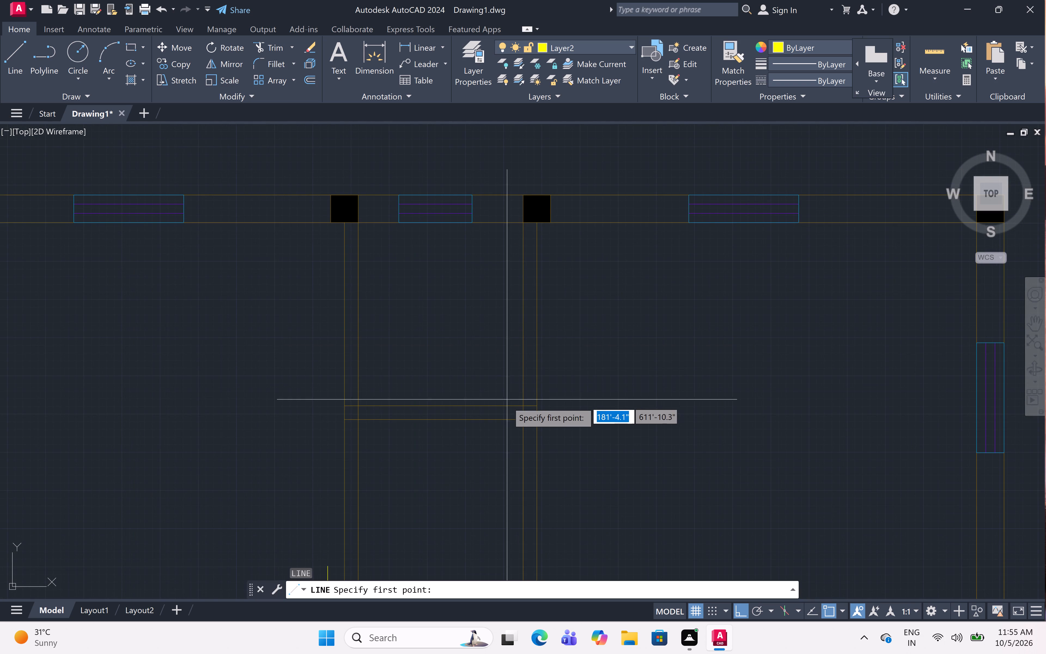
{"action": "left_click", "coordinate": [524, 417]}
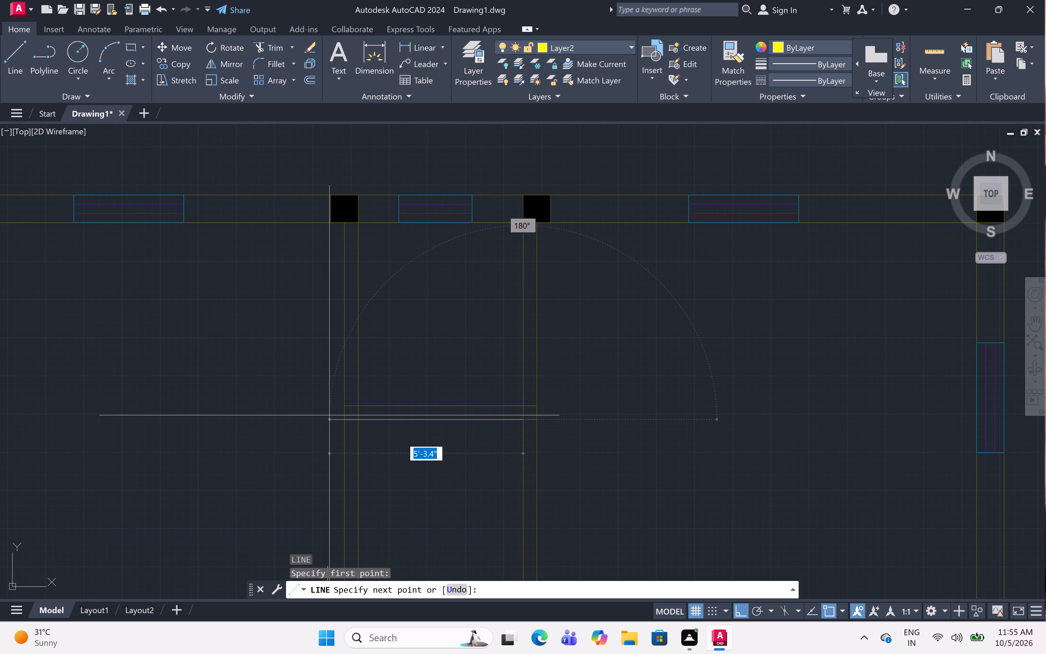
{"action": "key", "text": "1"}
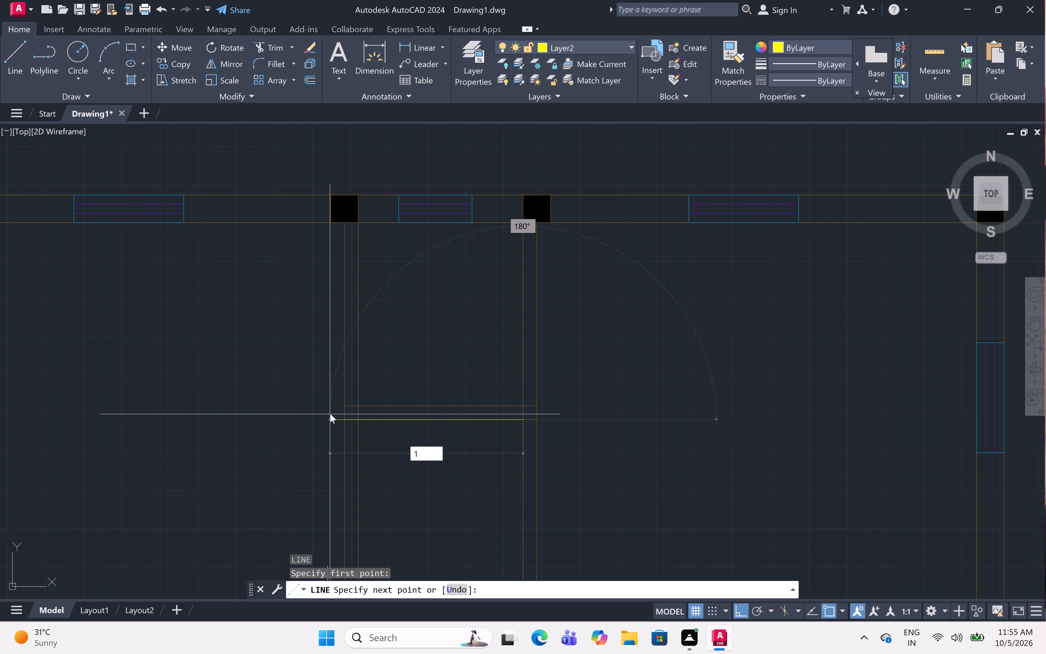
{"action": "key", "text": "shift+quotedbl"}
{"action": "key", "text": "space"}
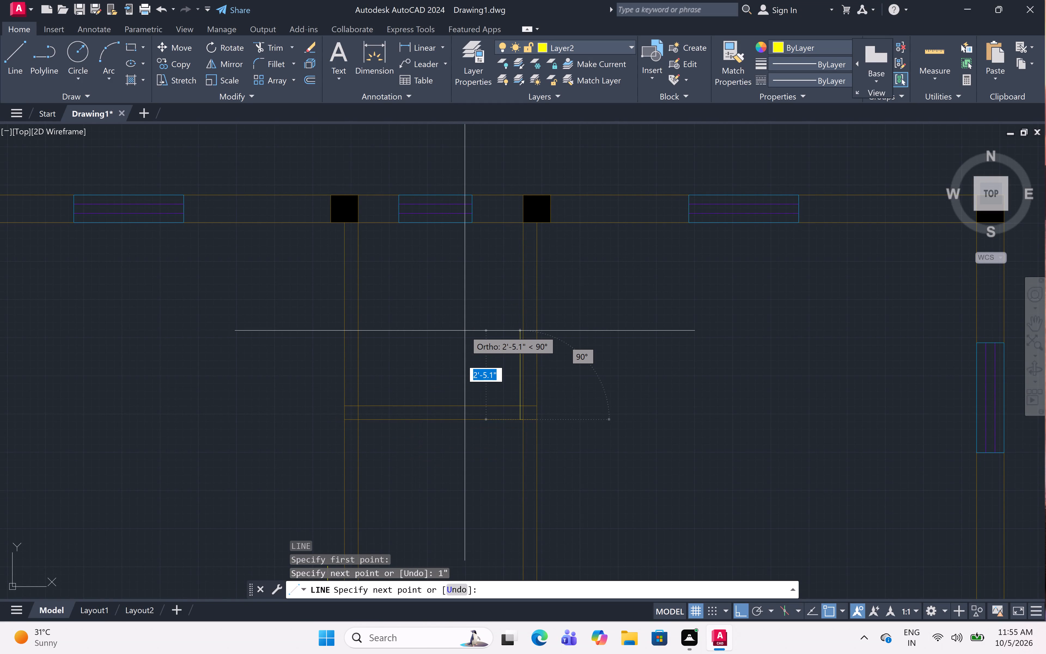
{"action": "key", "text": "2"}
{"action": "type", "text": "'"}
{"action": "key", "text": "space"}
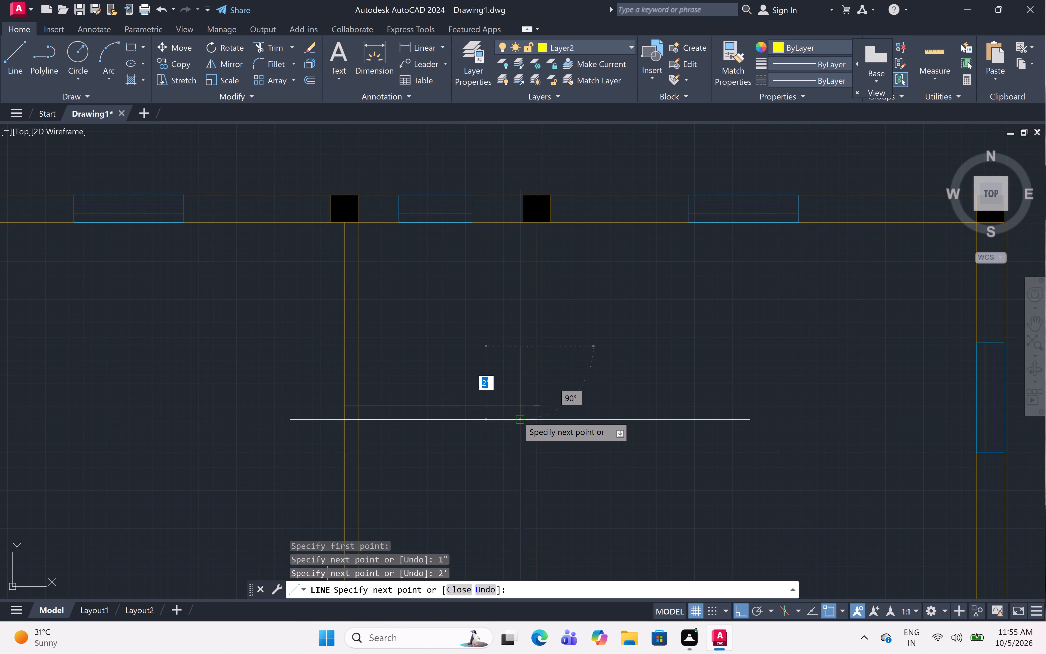
Continue the line down to the leaf's base, 2' left along the small room's partition, and across the partition as the door jamb.
{"action": "scroll", "coordinate": [516, 414], "scroll_direction": "down", "scroll_amount": 1}
{"action": "scroll", "coordinate": [516, 414], "scroll_direction": "up", "scroll_amount": 3}
{"action": "scroll", "coordinate": [516, 414], "scroll_direction": "down", "scroll_amount": 5}
{"action": "scroll", "coordinate": [516, 414], "scroll_direction": "up", "scroll_amount": 5}
{"action": "left_click", "coordinate": [522, 430]}
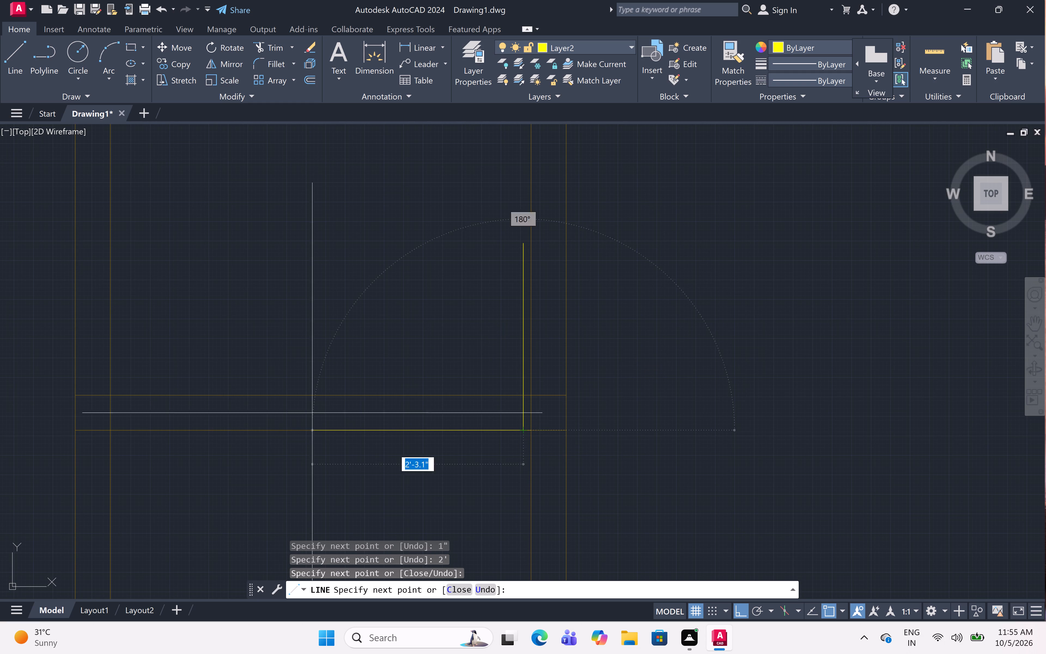
{"action": "type", "text": "2'"}
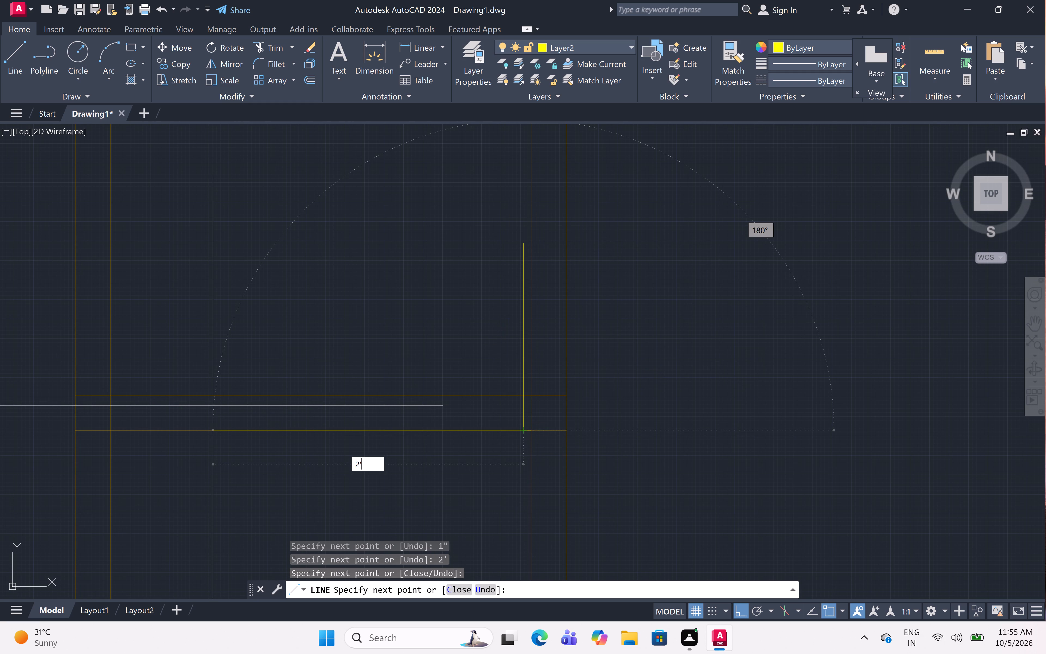
{"action": "key", "text": "space"}
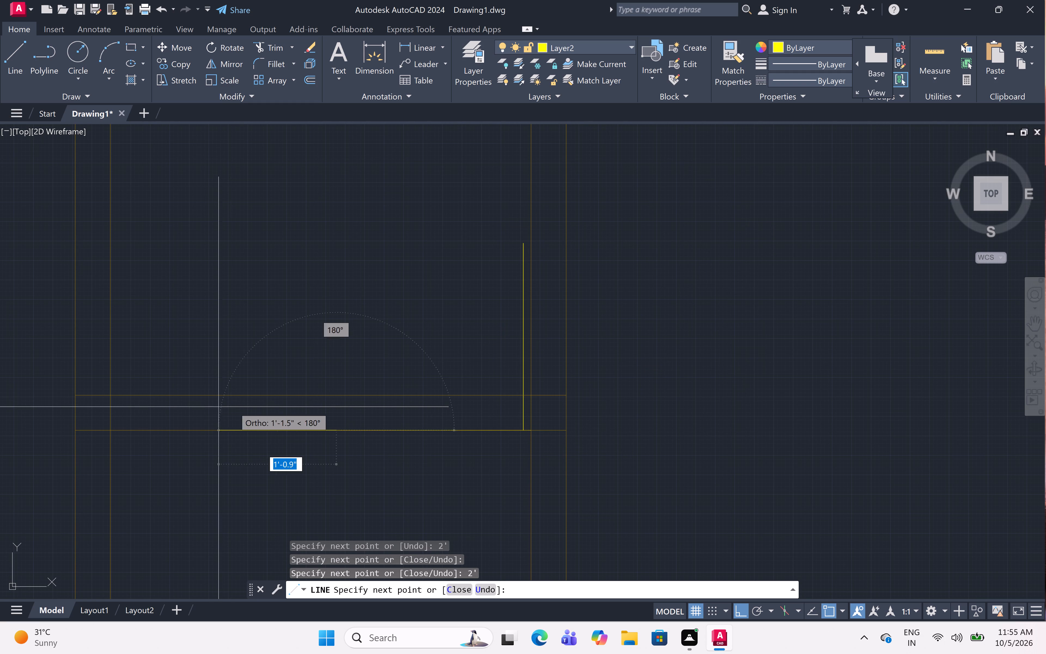
{"action": "left_click", "coordinate": [338, 397]}
{"action": "key", "text": "Escape"}
{"action": "scroll", "coordinate": [383, 347], "scroll_direction": "down", "scroll_amount": 2}
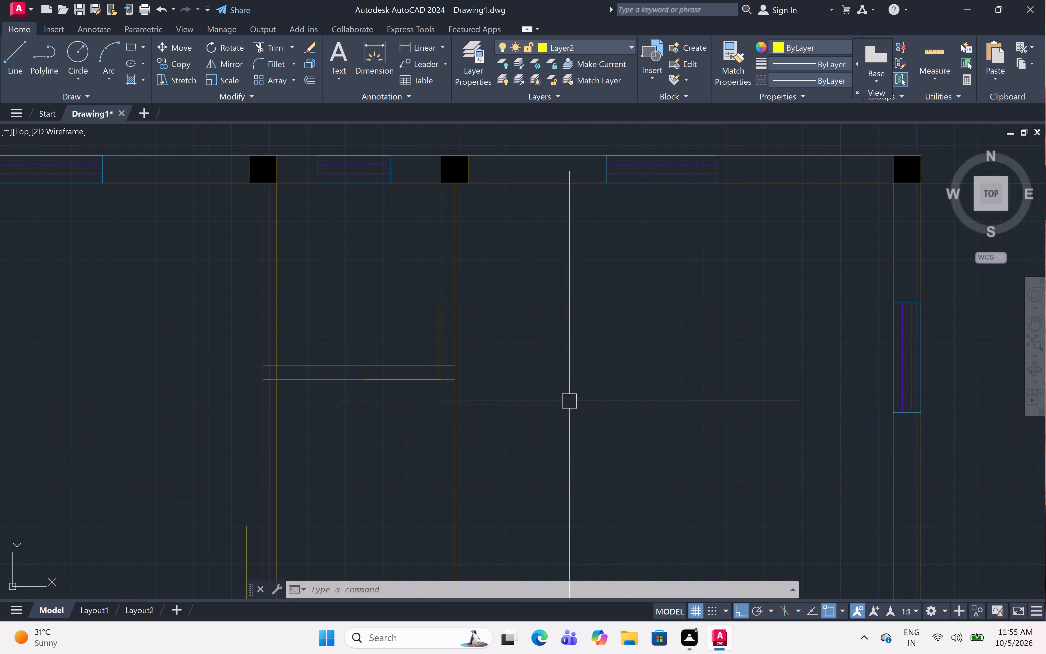
Draw a 1" offset up from the column at the upper-right room's bottom-left corner, continuing right with a 3' door leaf line.
{"action": "scroll", "coordinate": [568, 396], "scroll_direction": "down", "scroll_amount": 1}
{"action": "scroll", "coordinate": [568, 396], "scroll_direction": "up", "scroll_amount": 2}
{"action": "scroll", "coordinate": [568, 396], "scroll_direction": "down", "scroll_amount": 2}
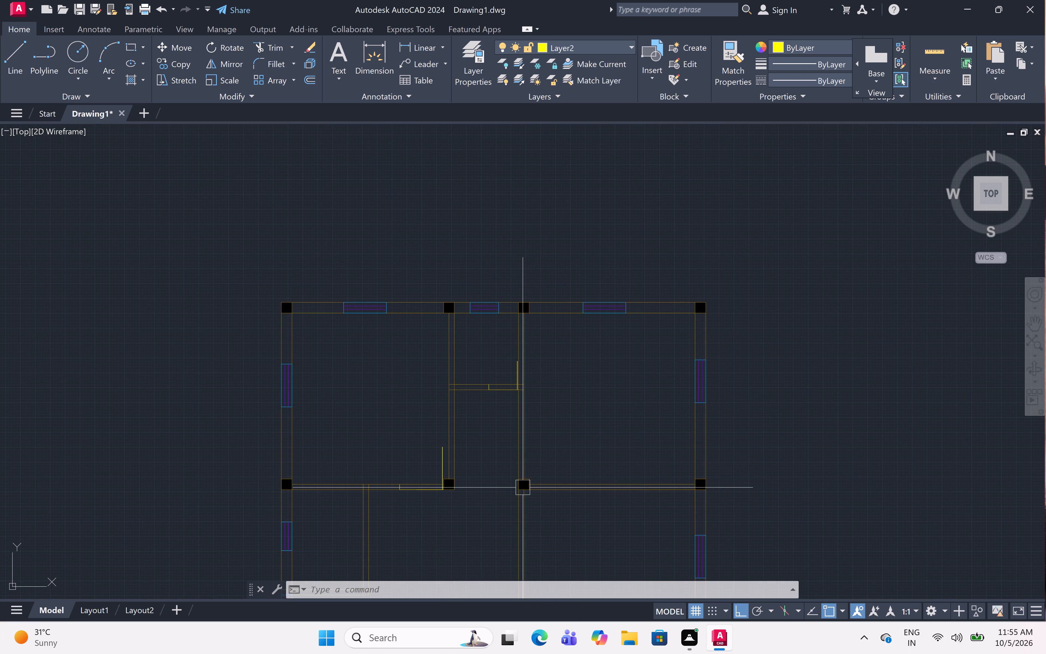
{"action": "scroll", "coordinate": [530, 443], "scroll_direction": "down", "scroll_amount": 2}
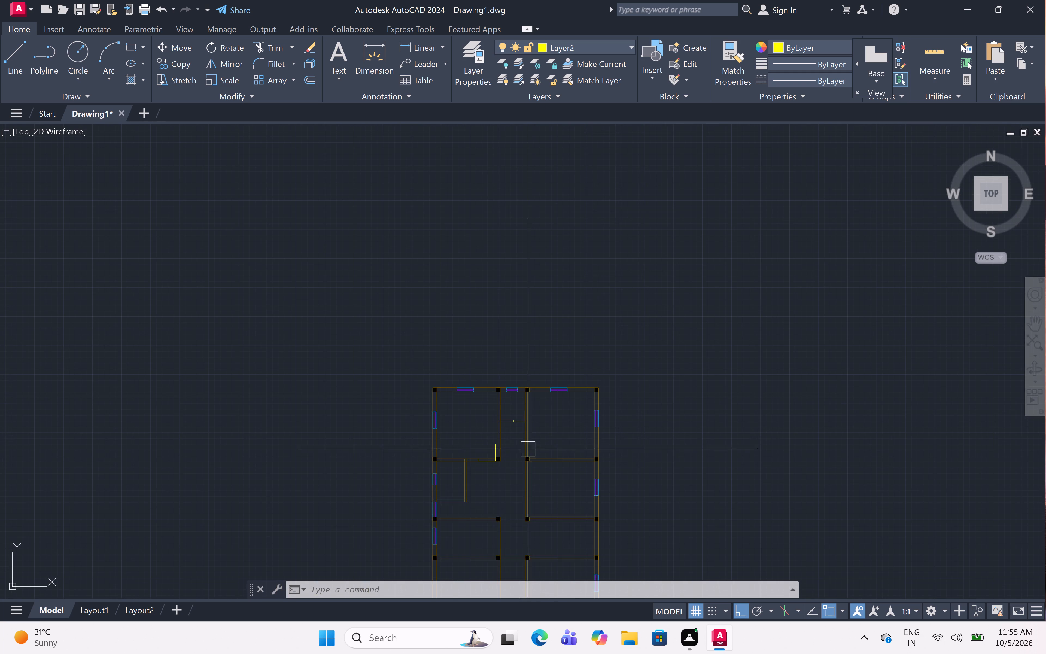
{"action": "scroll", "coordinate": [525, 483], "scroll_direction": "up", "scroll_amount": 4}
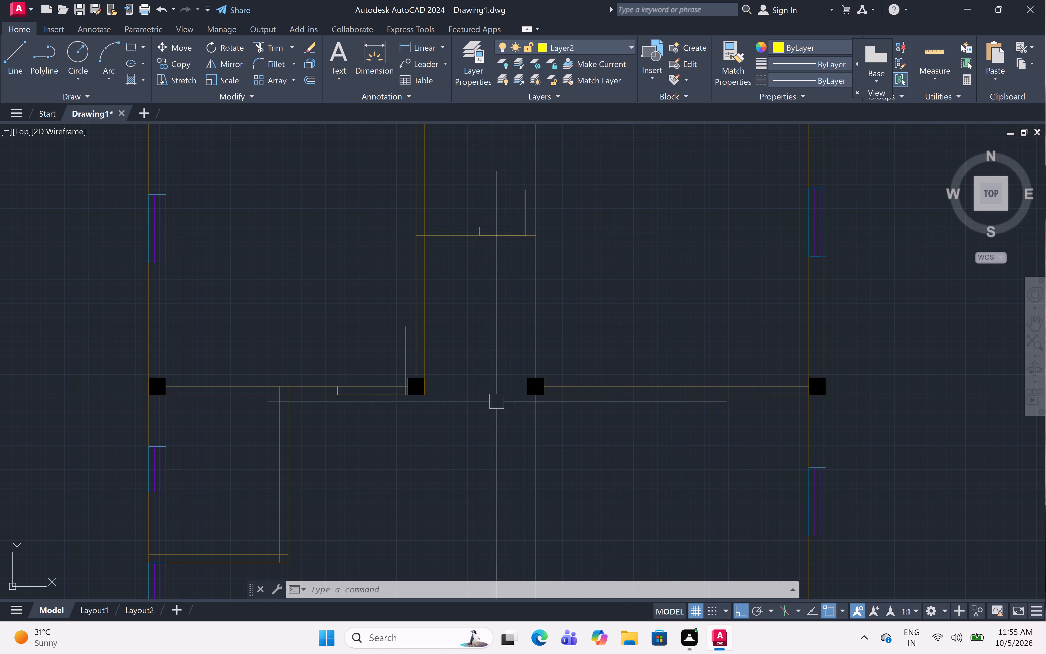
{"action": "type", "text": "l"}
{"action": "key", "text": "space"}
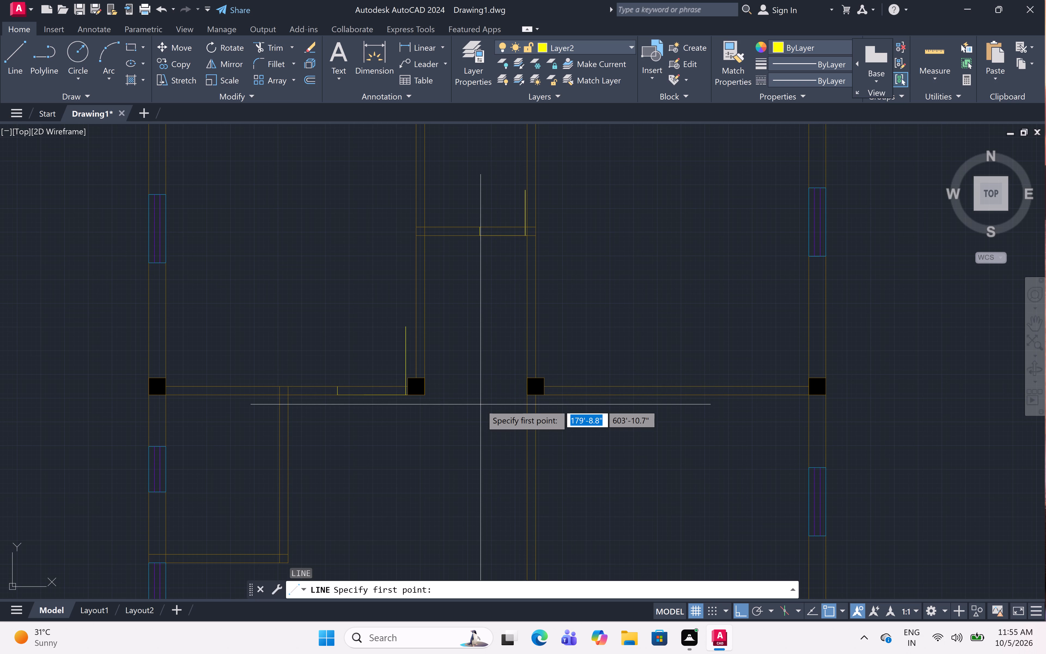
{"action": "left_click", "coordinate": [525, 377]}
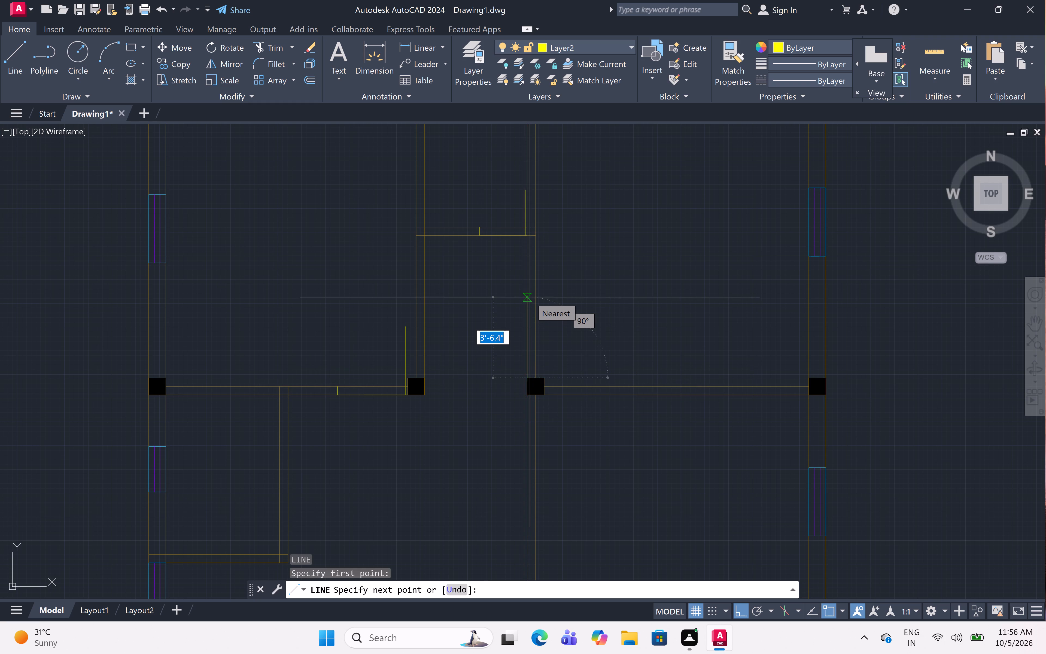
{"action": "key", "text": "1"}
{"action": "key", "text": "shift+quotedbl"}
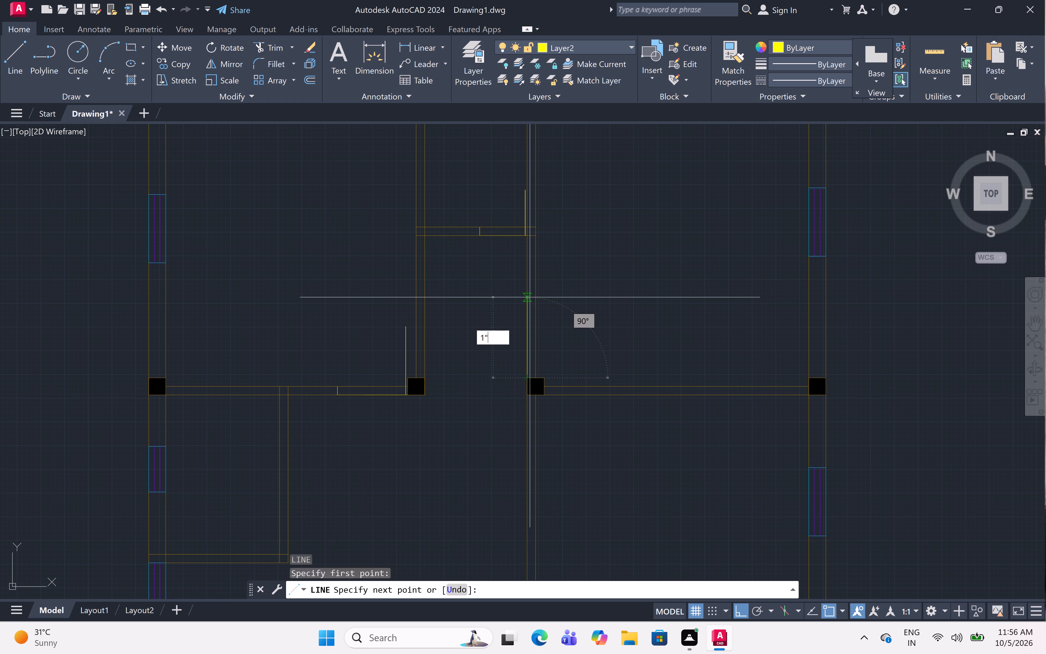
{"action": "key", "text": "space"}
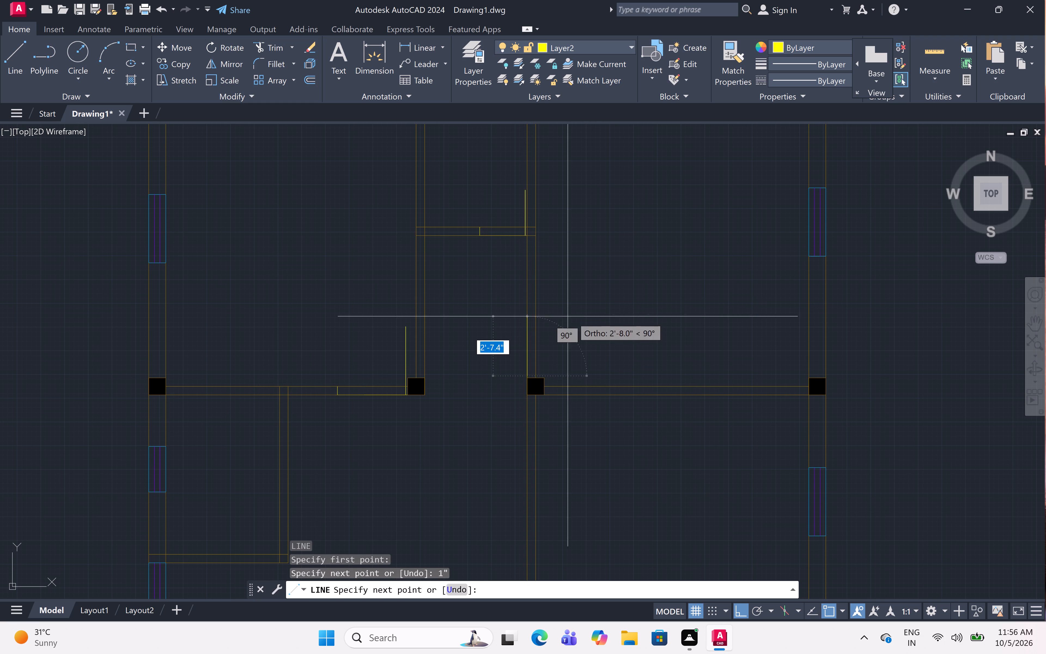
{"action": "type", "text": "3'"}
{"action": "key", "text": "space"}
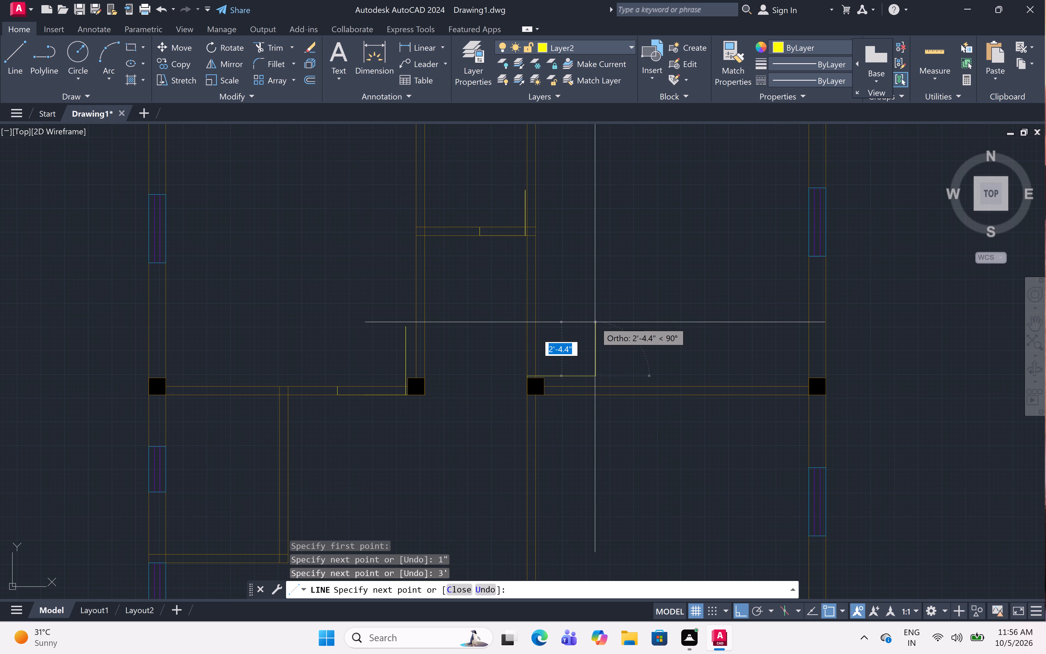
Continue the line back to the leaf's base, 3' up along the upper-right room's left wall, and across the wall as the door jamb.
{"action": "scroll", "coordinate": [505, 374], "scroll_direction": "up", "scroll_amount": 4}
{"action": "scroll", "coordinate": [505, 374], "scroll_direction": "down", "scroll_amount": 1}
{"action": "scroll", "coordinate": [505, 374], "scroll_direction": "up", "scroll_amount": 6}
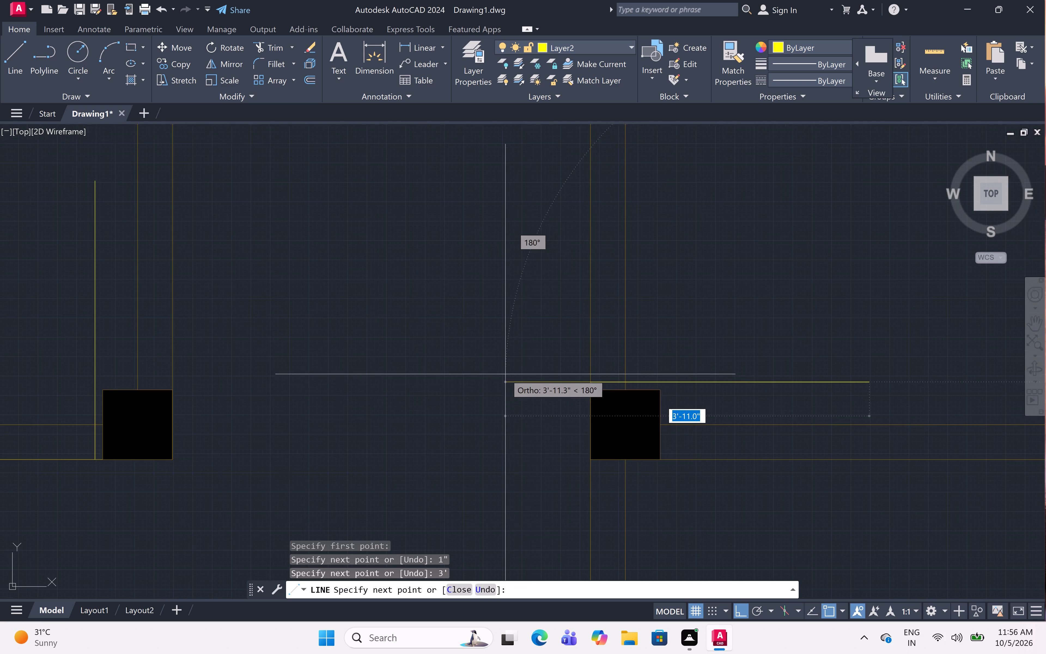
{"action": "left_click", "coordinate": [587, 383]}
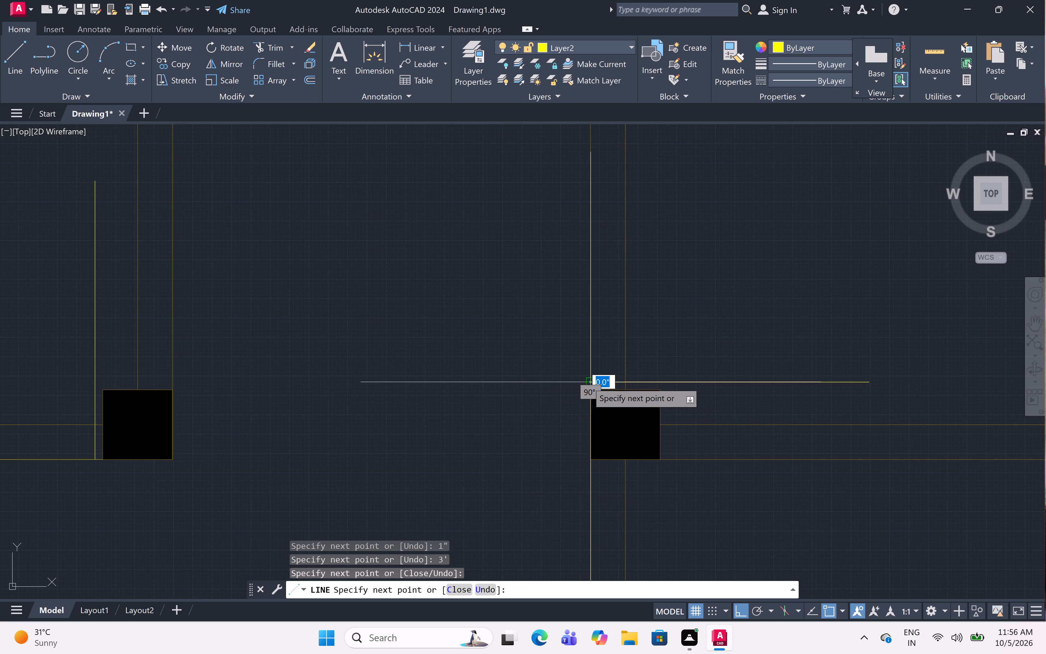
{"action": "type", "text": "3'"}
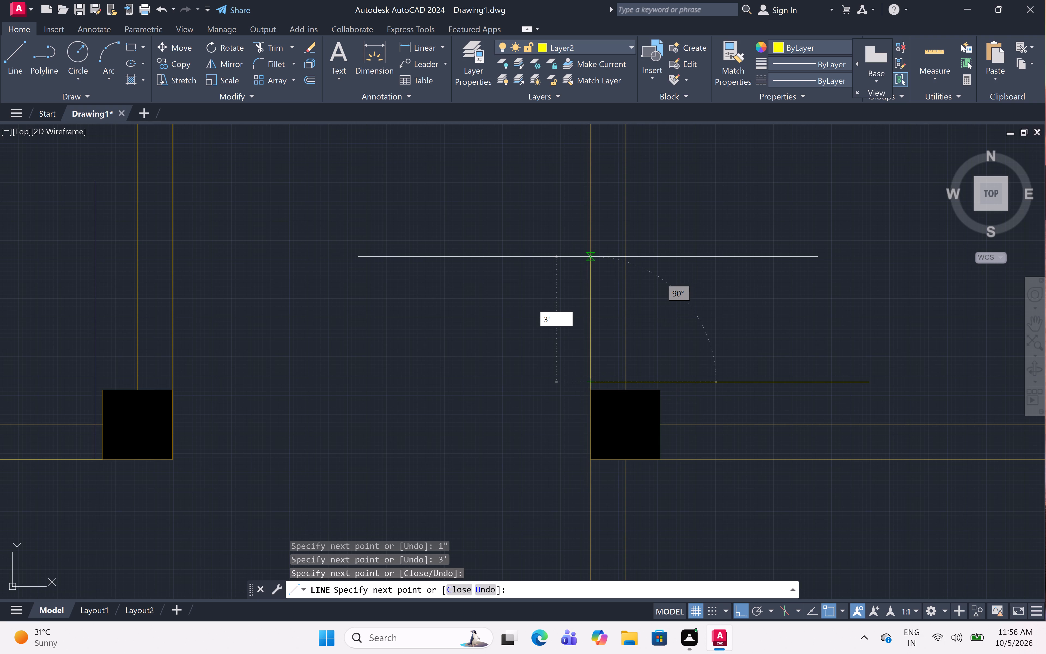
{"action": "key", "text": "space"}
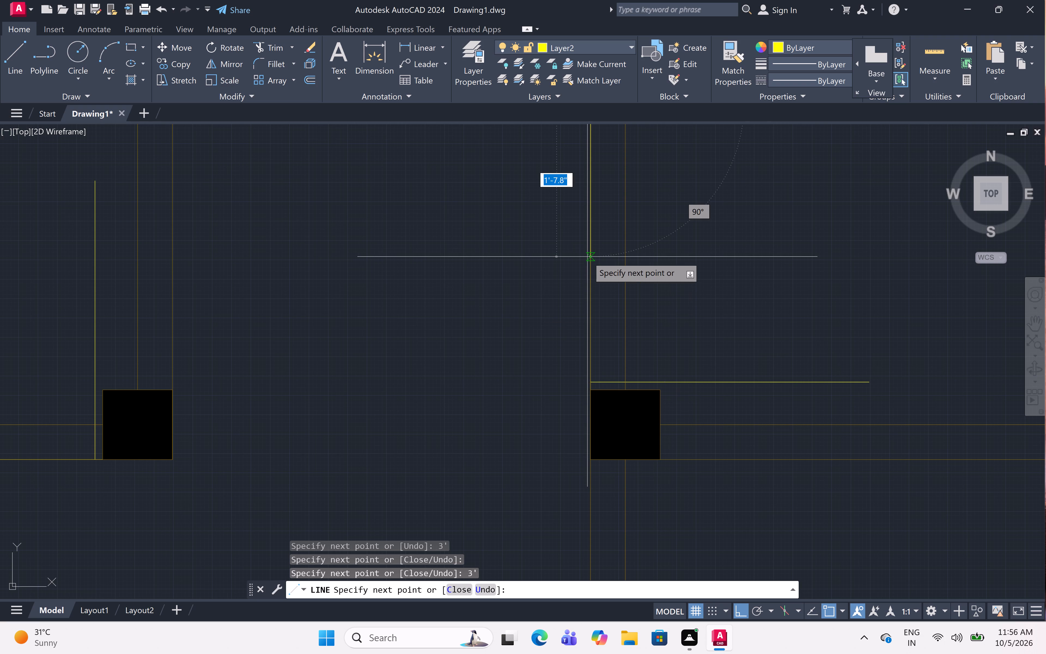
{"action": "scroll", "coordinate": [651, 217], "scroll_direction": "down", "scroll_amount": 3}
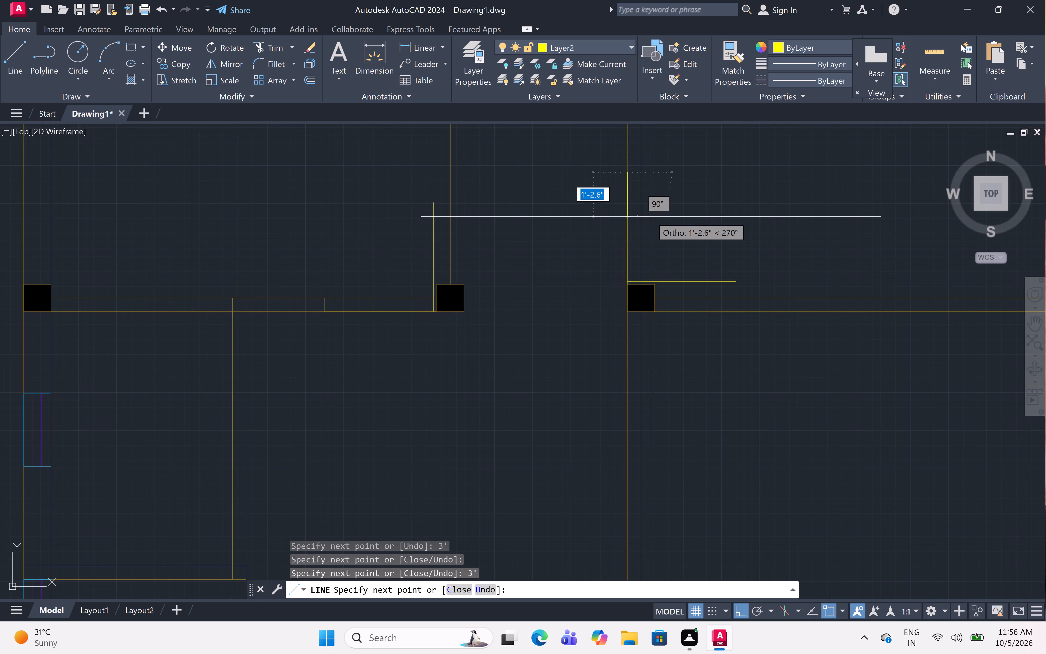
{"action": "left_click", "coordinate": [643, 173]}
{"action": "key", "text": "Escape"}
Draw a 1" offset down from the same column's bottom-left corner, continuing right with a 3' door leaf line into the middle-right room.
{"action": "scroll", "coordinate": [673, 248], "scroll_direction": "down", "scroll_amount": 1}
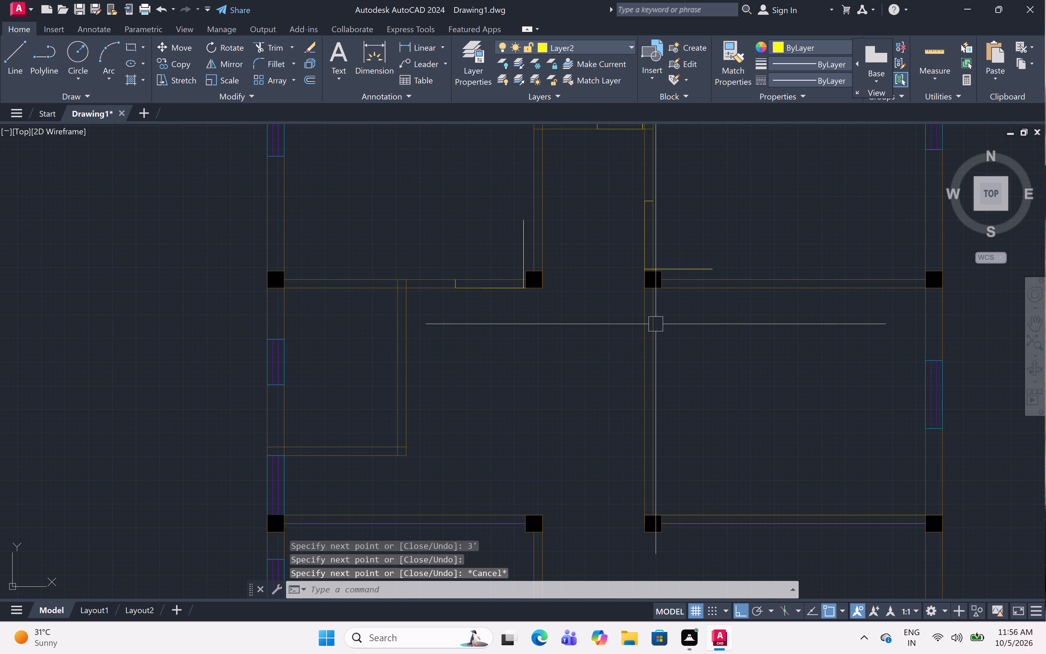
{"action": "scroll", "coordinate": [655, 319], "scroll_direction": "down", "scroll_amount": 3}
{"action": "scroll", "coordinate": [655, 319], "scroll_direction": "up", "scroll_amount": 2}
{"action": "scroll", "coordinate": [655, 319], "scroll_direction": "down", "scroll_amount": 1}
{"action": "scroll", "coordinate": [655, 319], "scroll_direction": "up", "scroll_amount": 2}
{"action": "scroll", "coordinate": [656, 314], "scroll_direction": "down", "scroll_amount": 2}
{"action": "scroll", "coordinate": [656, 314], "scroll_direction": "up", "scroll_amount": 5}
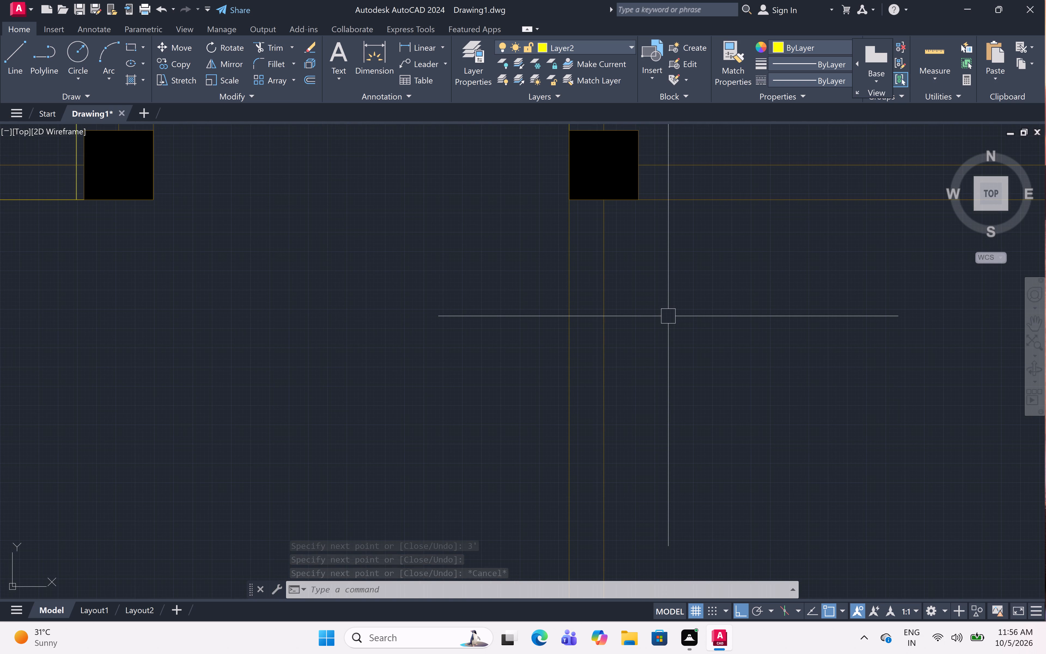
{"action": "key", "text": "l"}
{"action": "key", "text": "space"}
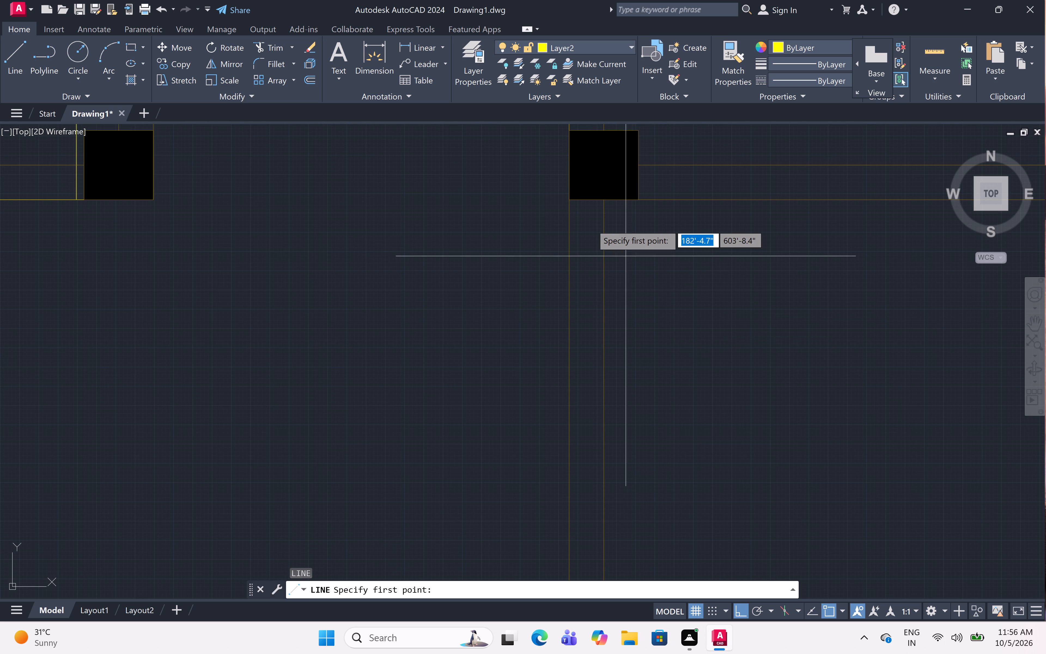
{"action": "left_click", "coordinate": [569, 202]}
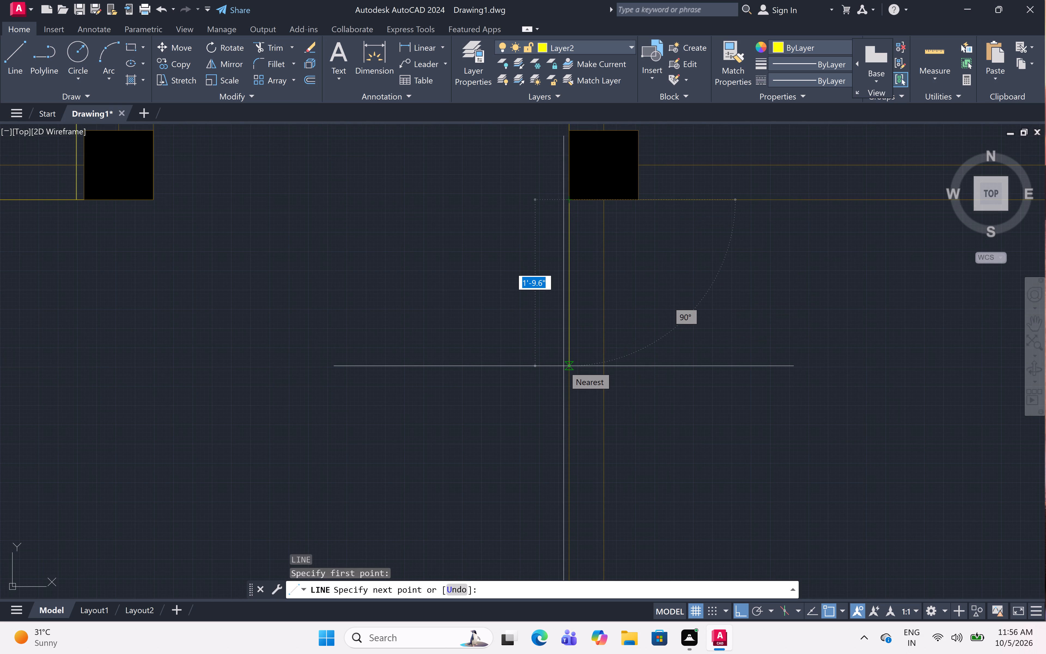
{"action": "key", "text": "1"}
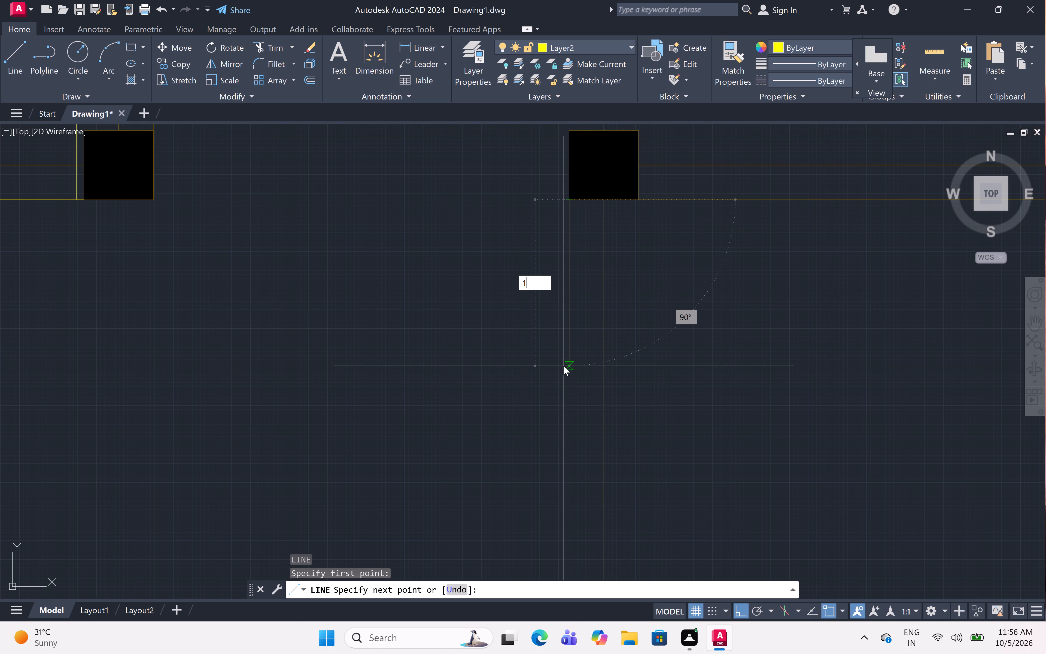
{"action": "key", "text": "shift+quotedbl"}
{"action": "key", "text": "space"}
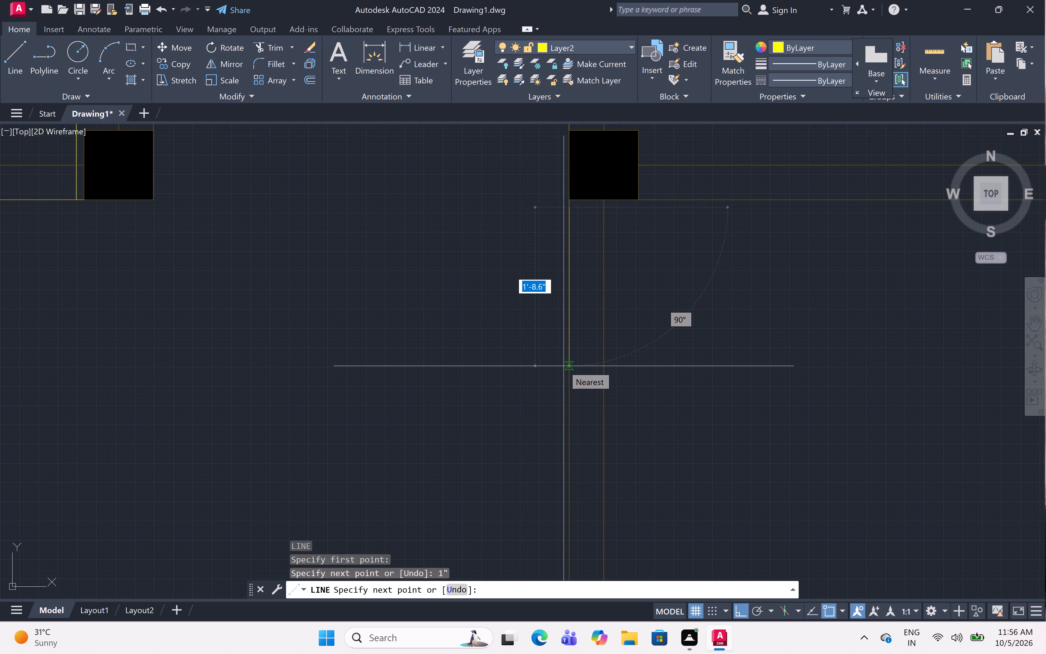
{"action": "key", "text": "3"}
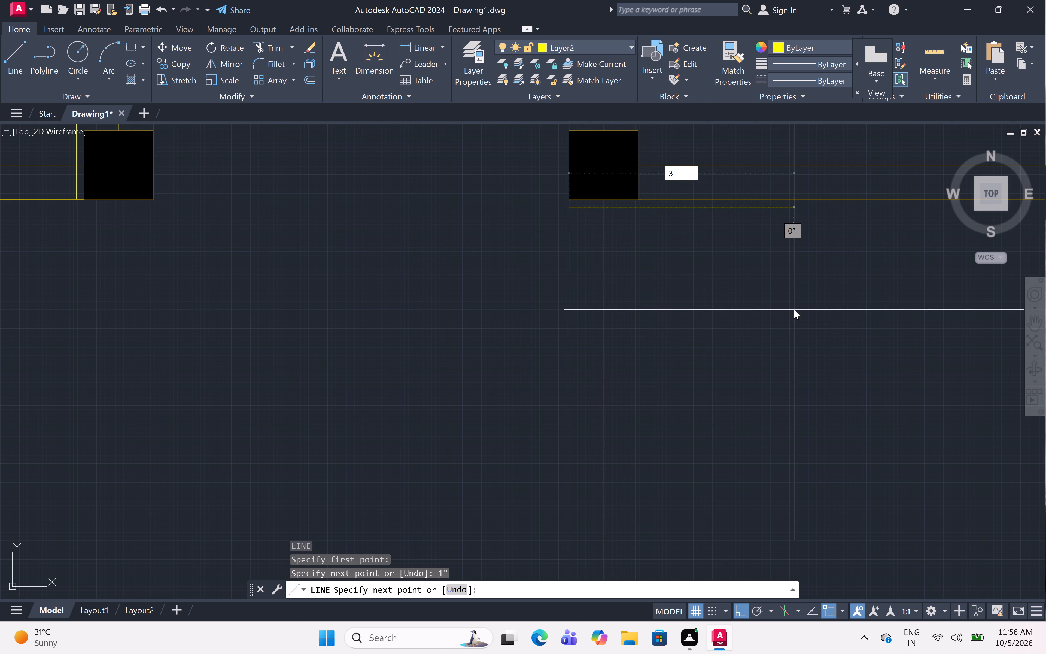
{"action": "key", "text": "apostrophe"}
{"action": "key", "text": "space"}
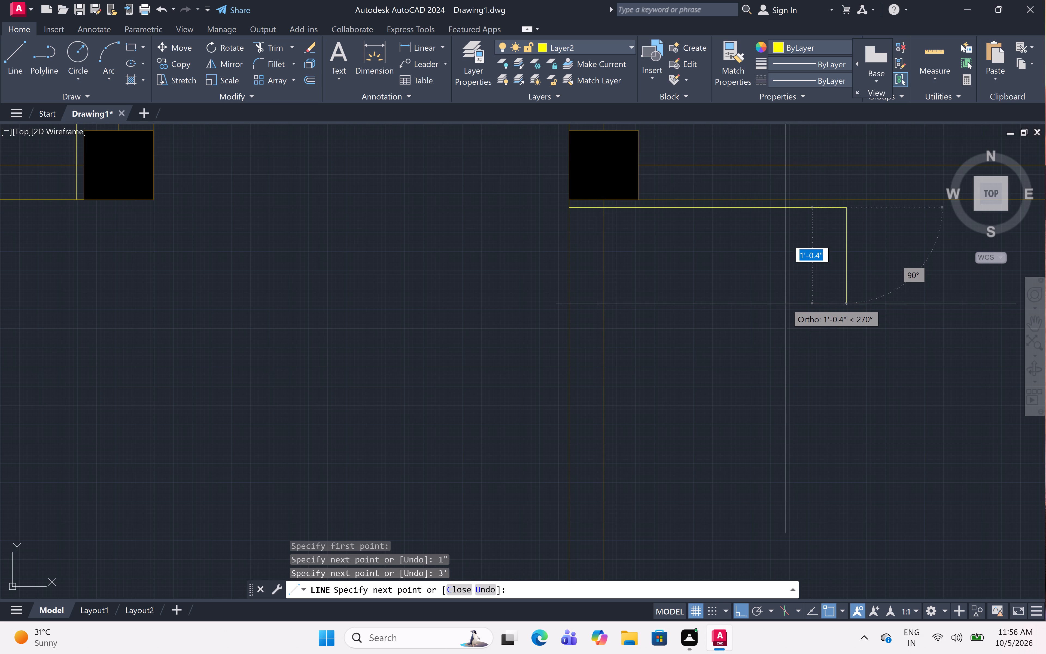
Continue the line back to the leaf's base, 3' down along the middle-right room's left wall, and across the wall as the door jamb.
{"action": "left_click", "coordinate": [564, 206]}
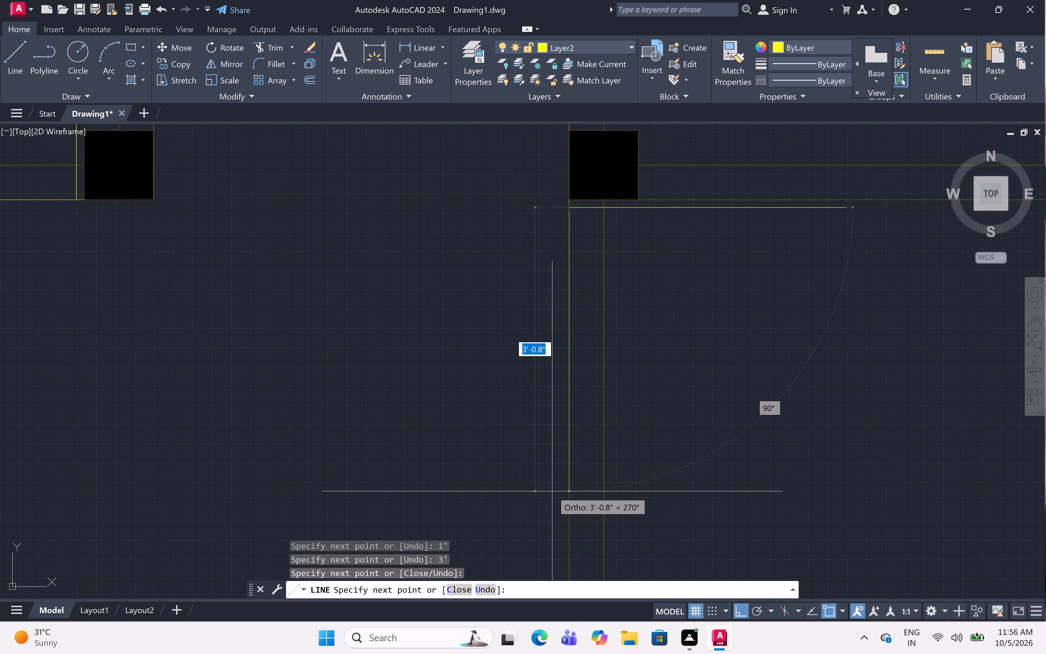
{"action": "type", "text": "3'"}
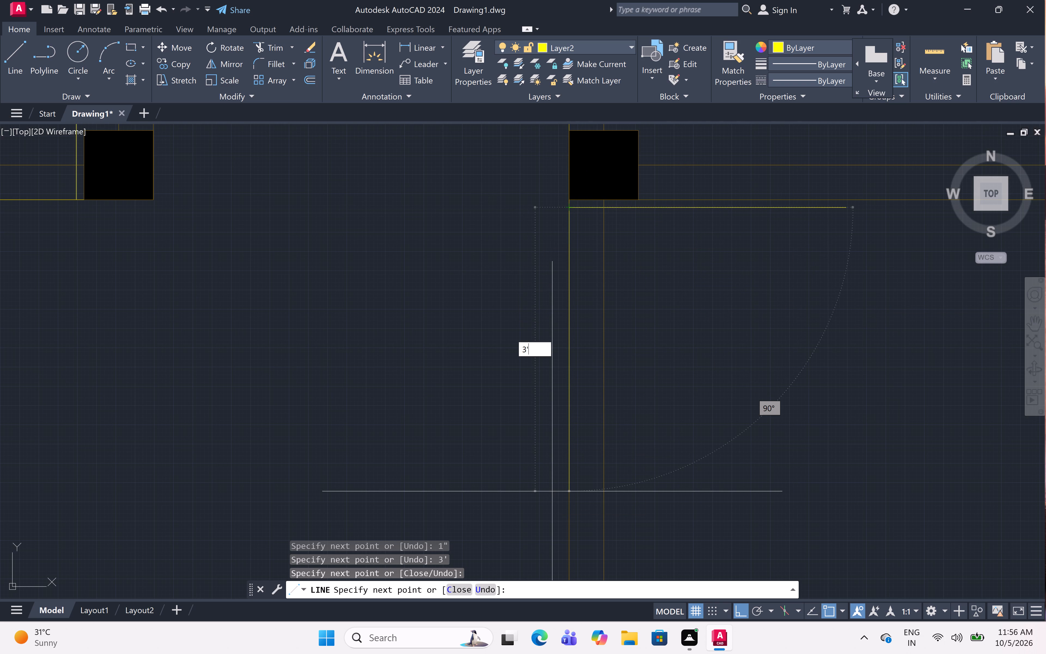
{"action": "key", "text": "space"}
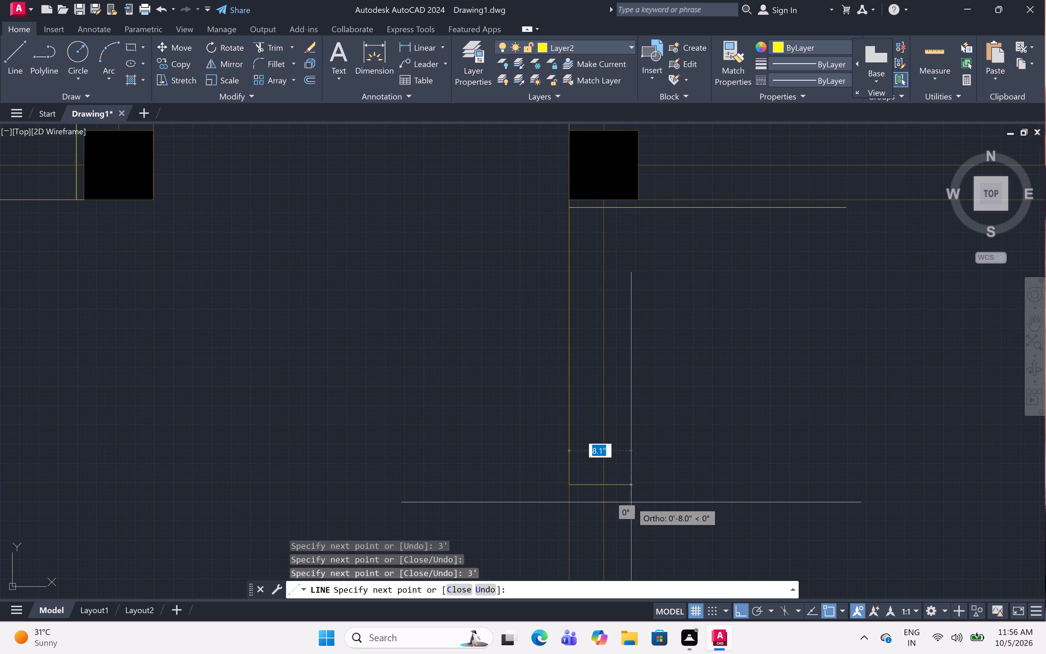
{"action": "left_click", "coordinate": [605, 487]}
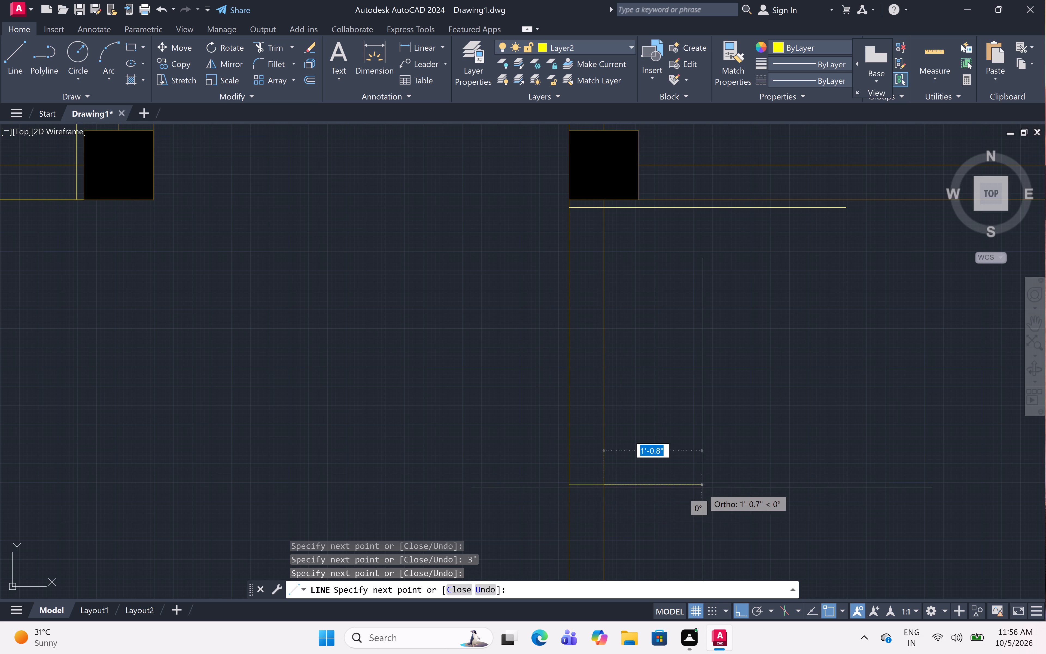
{"action": "key", "text": "Escape"}
Draw a 1" offset left from the small left-side room's bottom-right inner corner on the wall's lower line, continuing up with a 2' door leaf line.
{"action": "scroll", "coordinate": [652, 419], "scroll_direction": "down", "scroll_amount": 1}
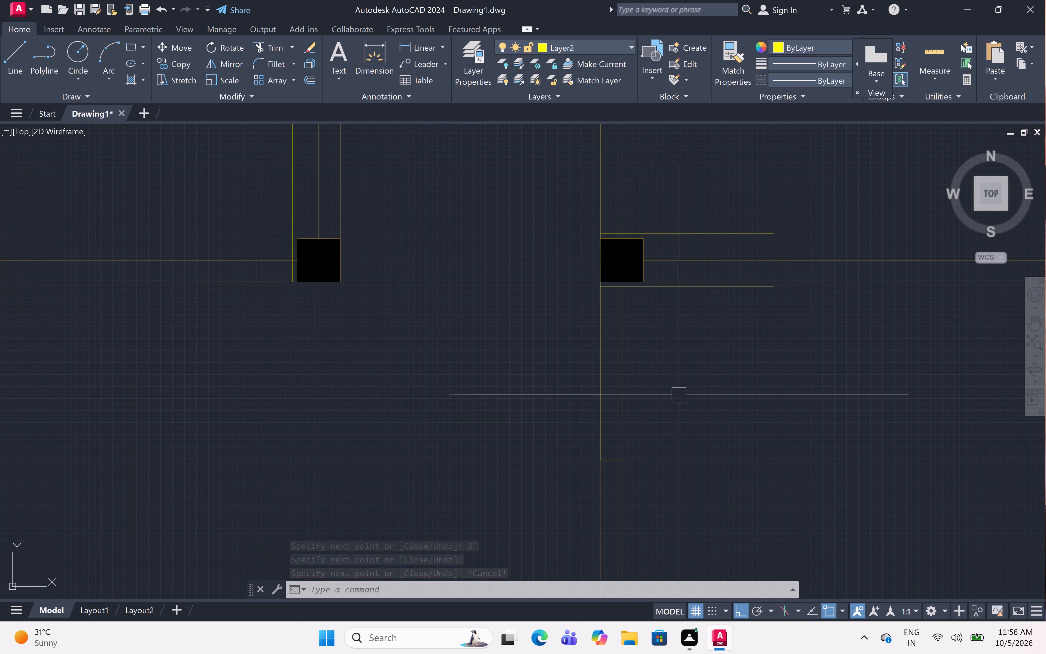
{"action": "scroll", "coordinate": [640, 381], "scroll_direction": "down", "scroll_amount": 1}
{"action": "scroll", "coordinate": [640, 381], "scroll_direction": "up", "scroll_amount": 1}
{"action": "scroll", "coordinate": [640, 381], "scroll_direction": "down", "scroll_amount": 4}
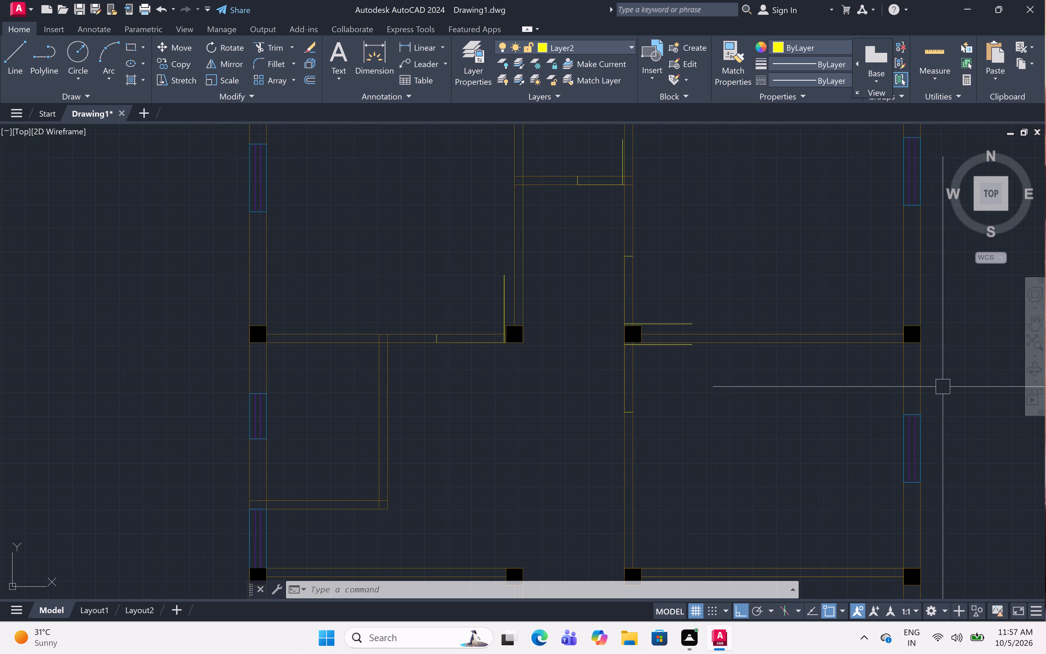
{"action": "scroll", "coordinate": [532, 387], "scroll_direction": "down", "scroll_amount": 1}
{"action": "scroll", "coordinate": [532, 387], "scroll_direction": "up", "scroll_amount": 1}
{"action": "scroll", "coordinate": [532, 387], "scroll_direction": "down", "scroll_amount": 1}
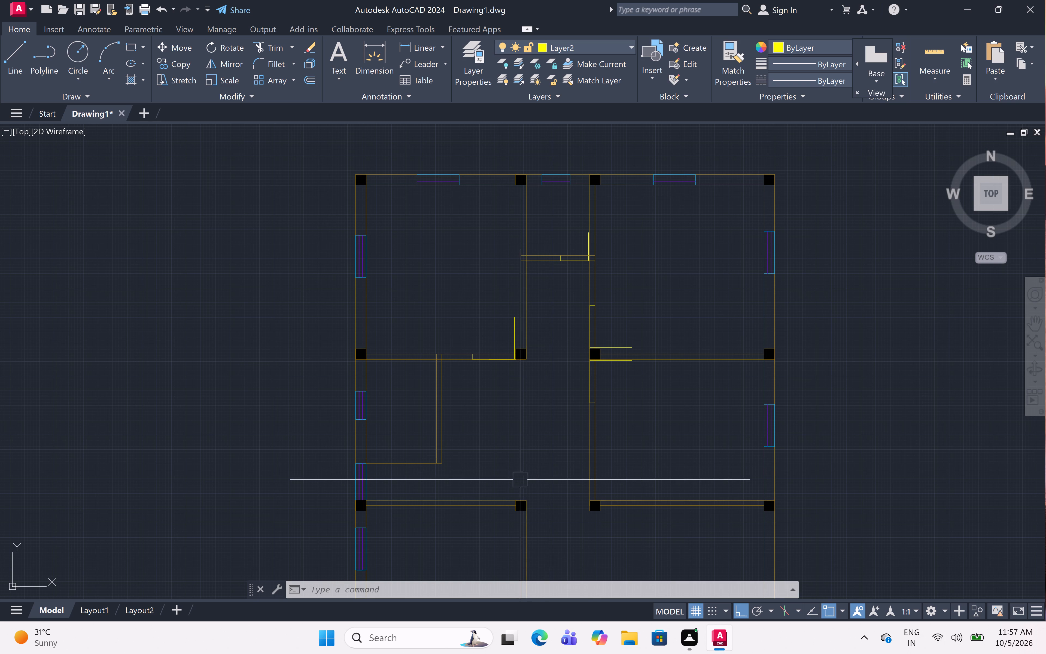
{"action": "scroll", "coordinate": [540, 426], "scroll_direction": "down", "scroll_amount": 1}
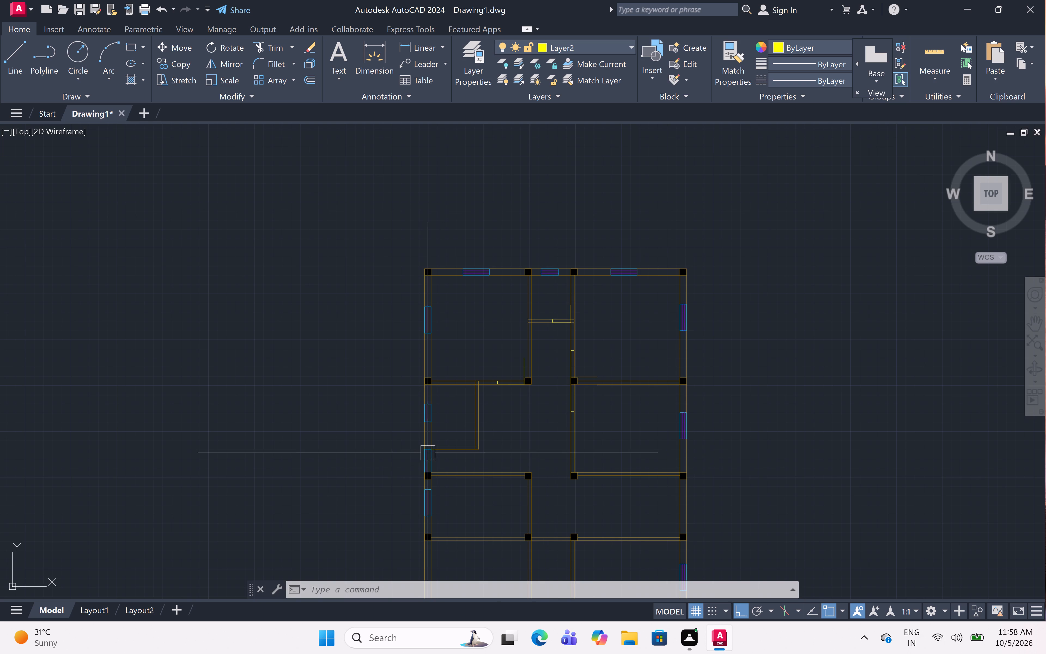
{"action": "scroll", "coordinate": [473, 450], "scroll_direction": "up", "scroll_amount": 3}
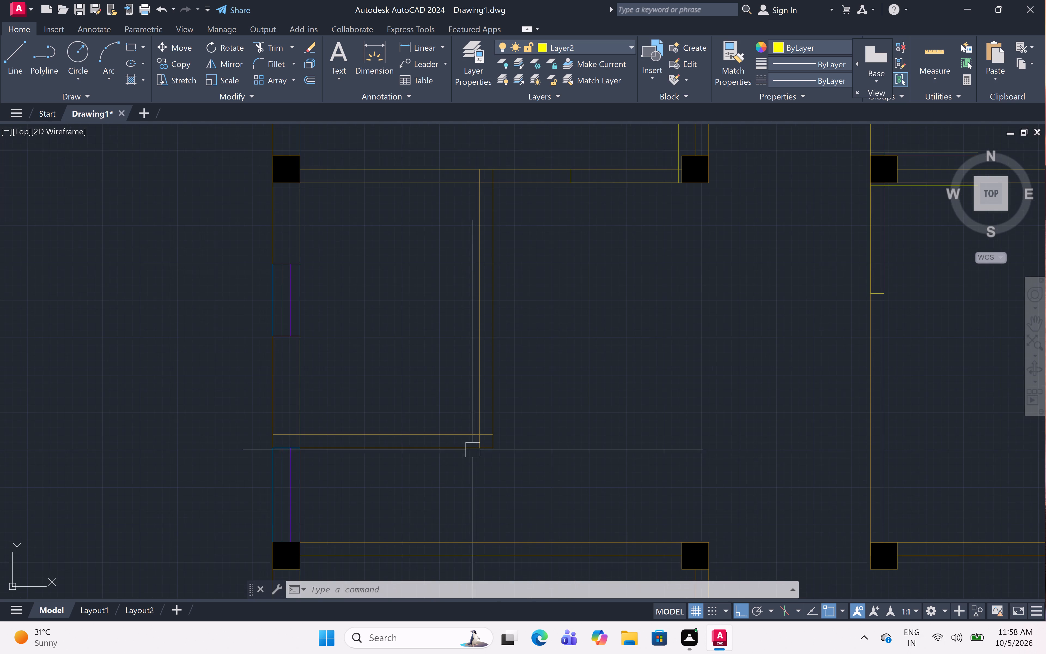
{"action": "scroll", "coordinate": [473, 450], "scroll_direction": "up", "scroll_amount": 2}
{"action": "scroll", "coordinate": [473, 450], "scroll_direction": "down", "scroll_amount": 1}
{"action": "type", "text": "l"}
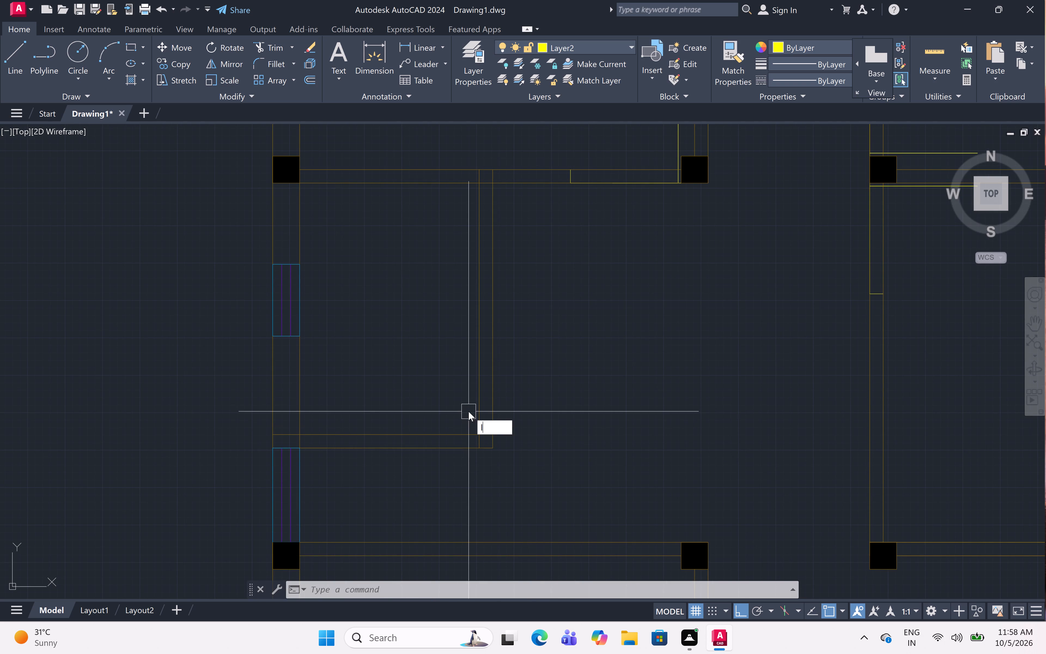
{"action": "key", "text": "space"}
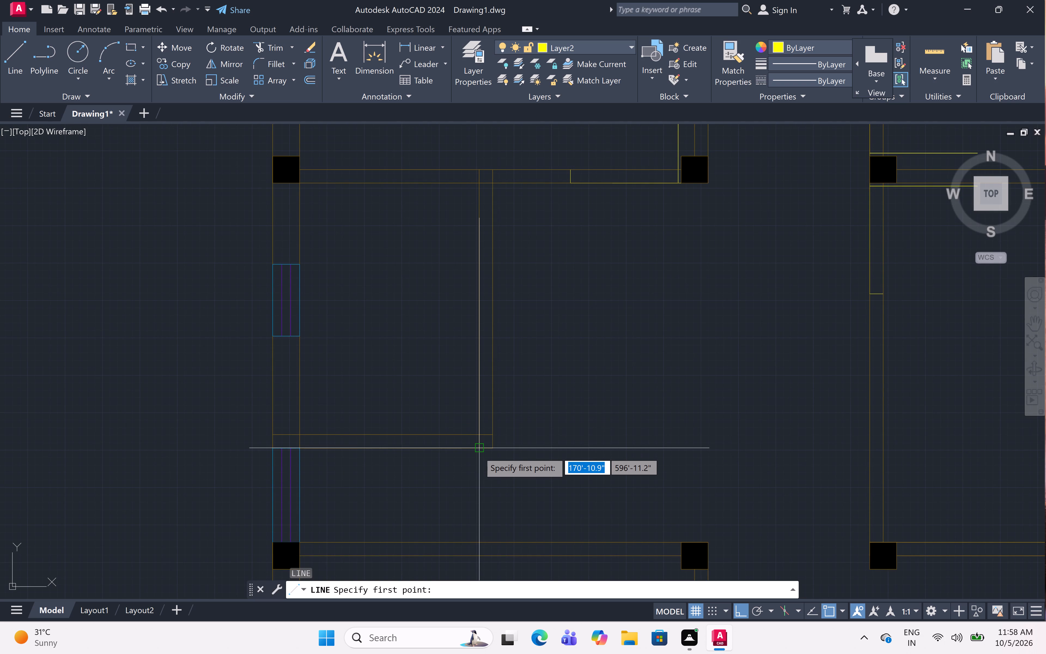
{"action": "left_click", "coordinate": [479, 452]}
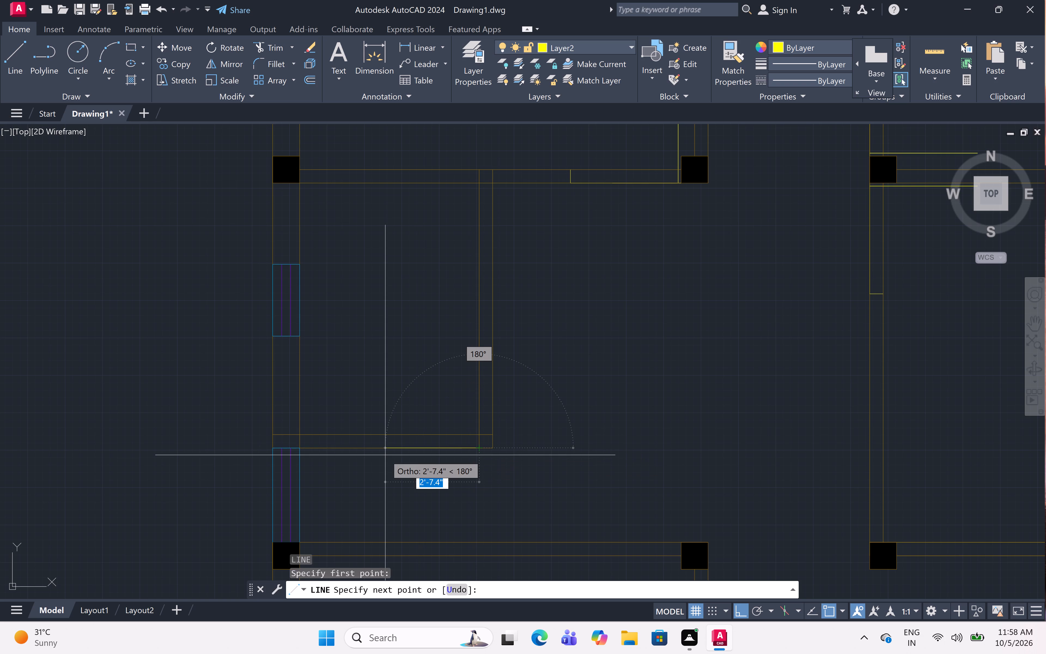
{"action": "key", "text": "1"}
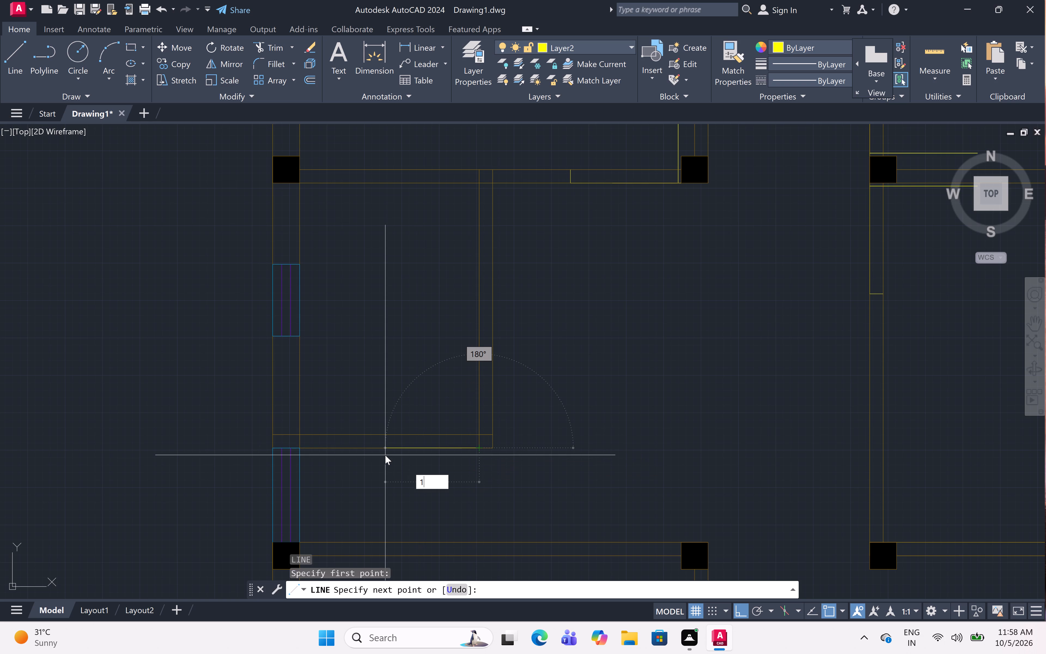
{"action": "key", "text": "shift+quotedbl"}
{"action": "key", "text": "space"}
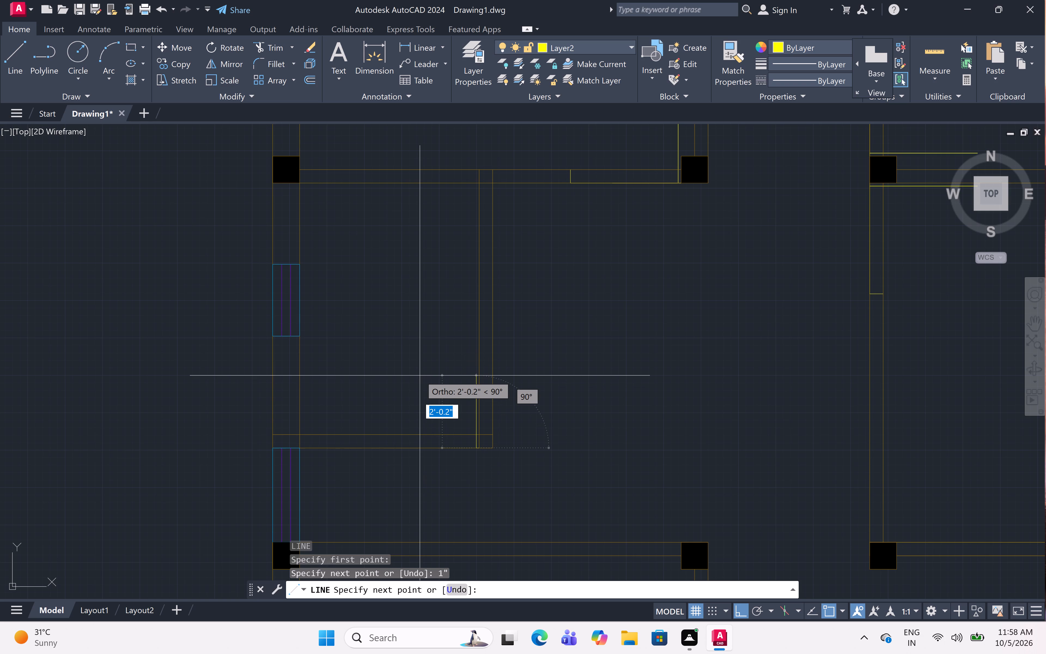
{"action": "key", "text": "2"}
{"action": "key", "text": "apostrophe"}
{"action": "key", "text": "space"}
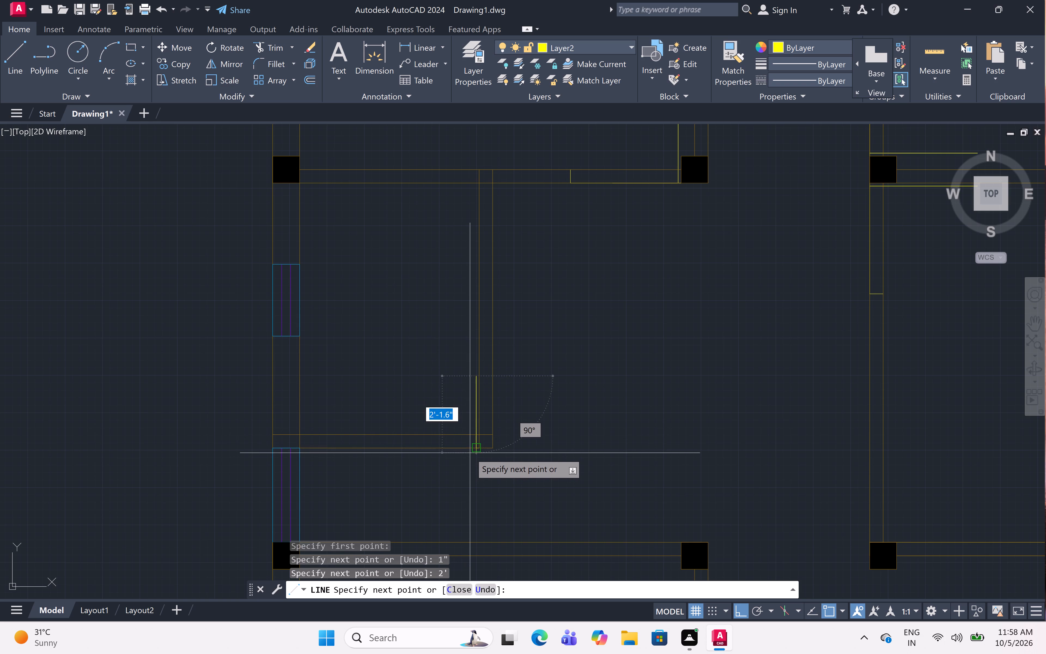
Continue the line back to the leaf's base, 2' left along the small room's bottom wall, and across the wall as the door jamb.
{"action": "scroll", "coordinate": [471, 447], "scroll_direction": "up", "scroll_amount": 2}
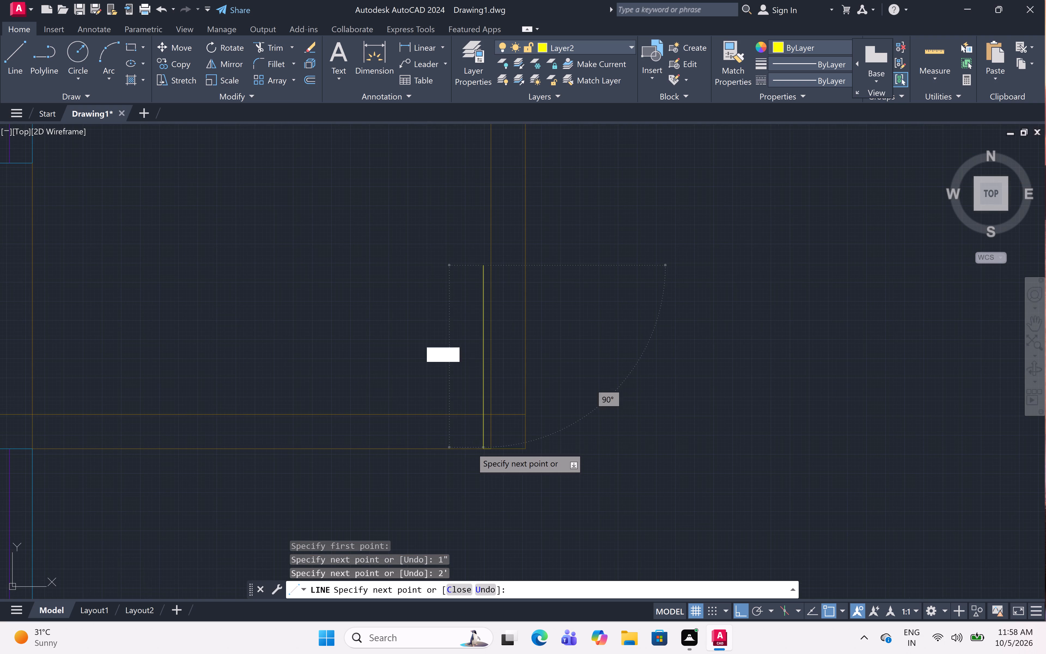
{"action": "left_click", "coordinate": [479, 448]}
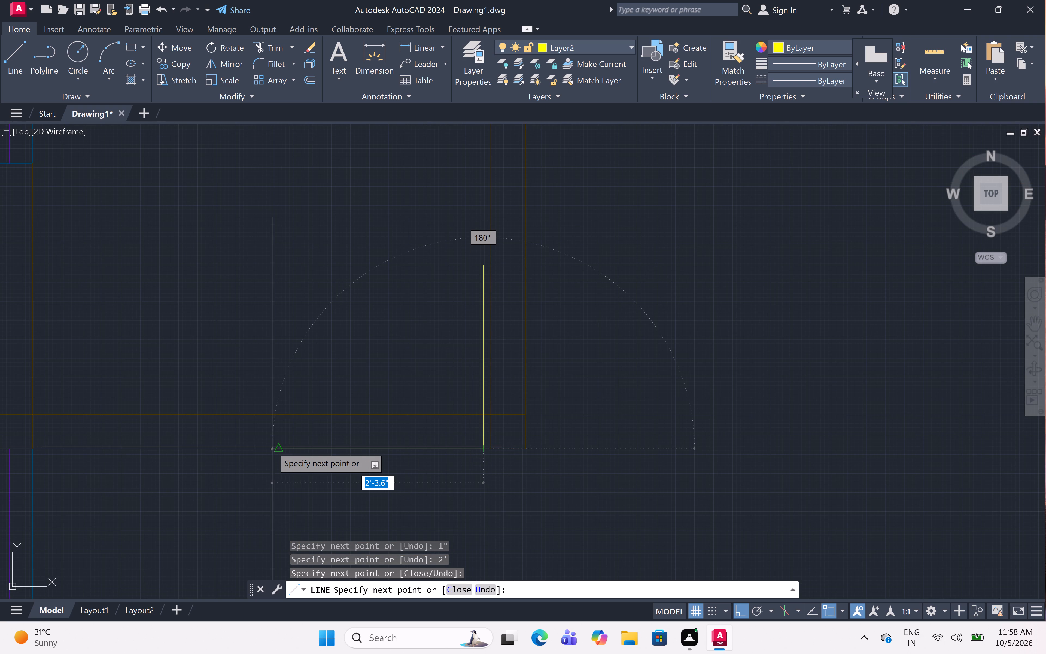
{"action": "key", "text": "2"}
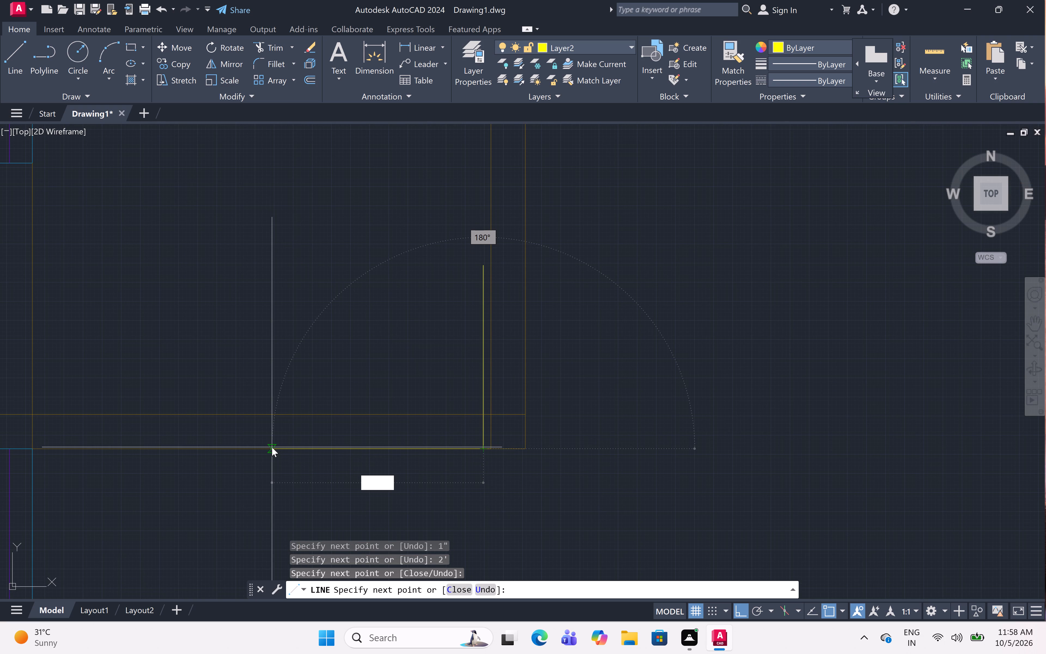
{"action": "type", "text": "'"}
{"action": "key", "text": "space"}
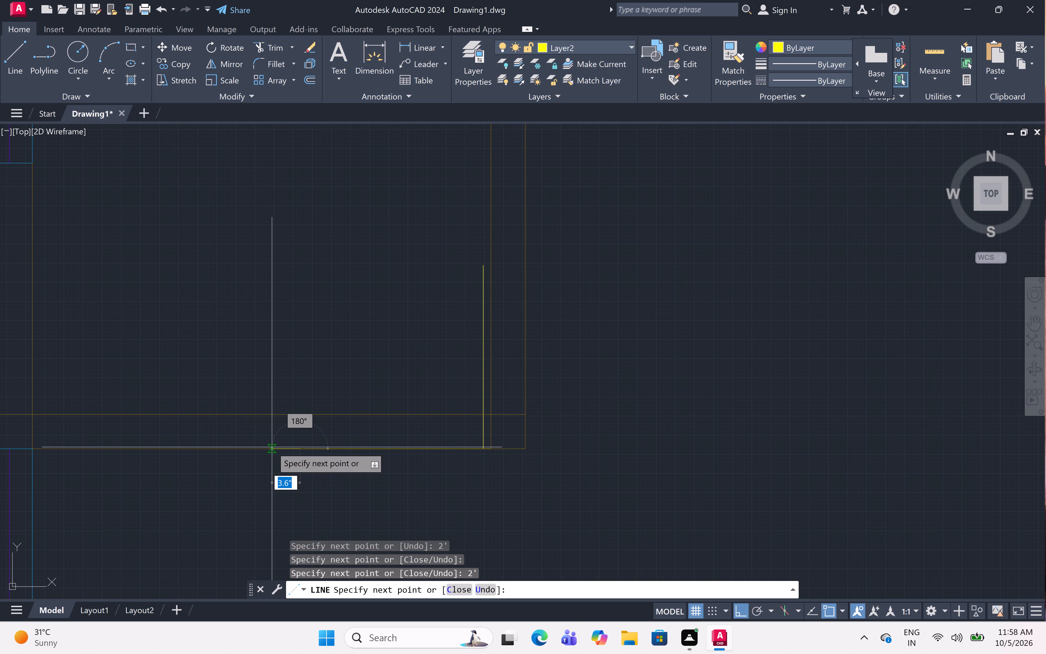
{"action": "left_click", "coordinate": [302, 413]}
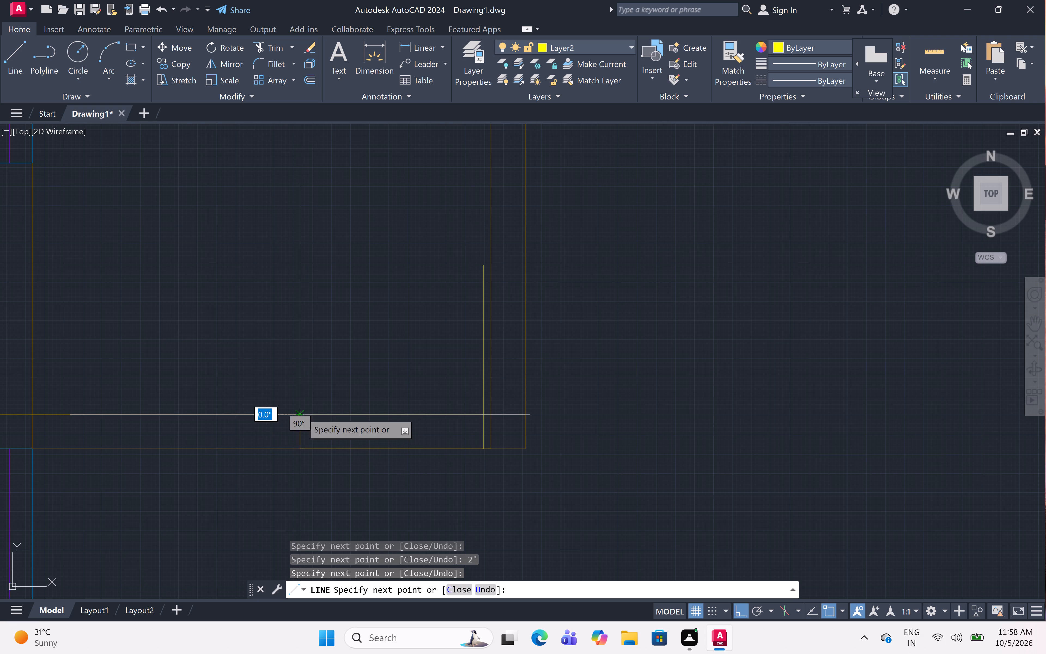
{"action": "key", "text": "Escape"}
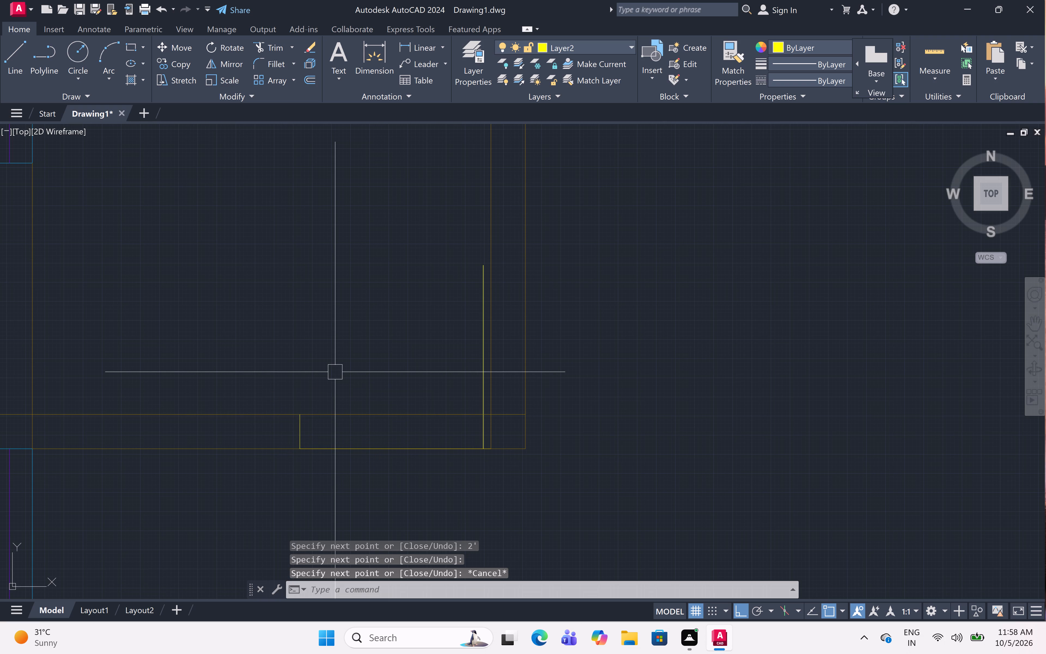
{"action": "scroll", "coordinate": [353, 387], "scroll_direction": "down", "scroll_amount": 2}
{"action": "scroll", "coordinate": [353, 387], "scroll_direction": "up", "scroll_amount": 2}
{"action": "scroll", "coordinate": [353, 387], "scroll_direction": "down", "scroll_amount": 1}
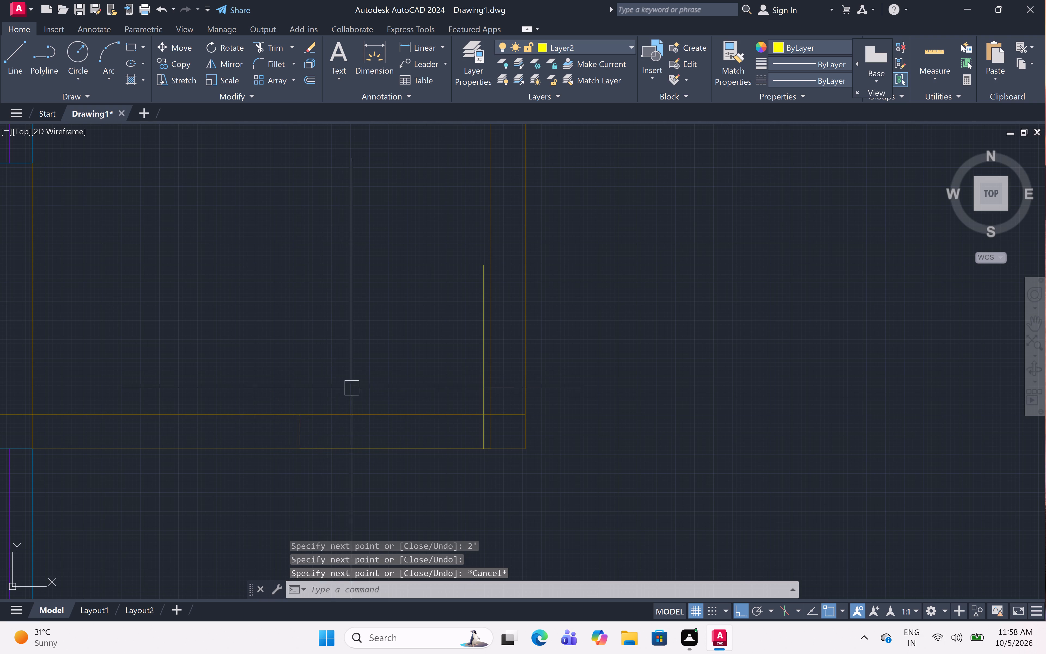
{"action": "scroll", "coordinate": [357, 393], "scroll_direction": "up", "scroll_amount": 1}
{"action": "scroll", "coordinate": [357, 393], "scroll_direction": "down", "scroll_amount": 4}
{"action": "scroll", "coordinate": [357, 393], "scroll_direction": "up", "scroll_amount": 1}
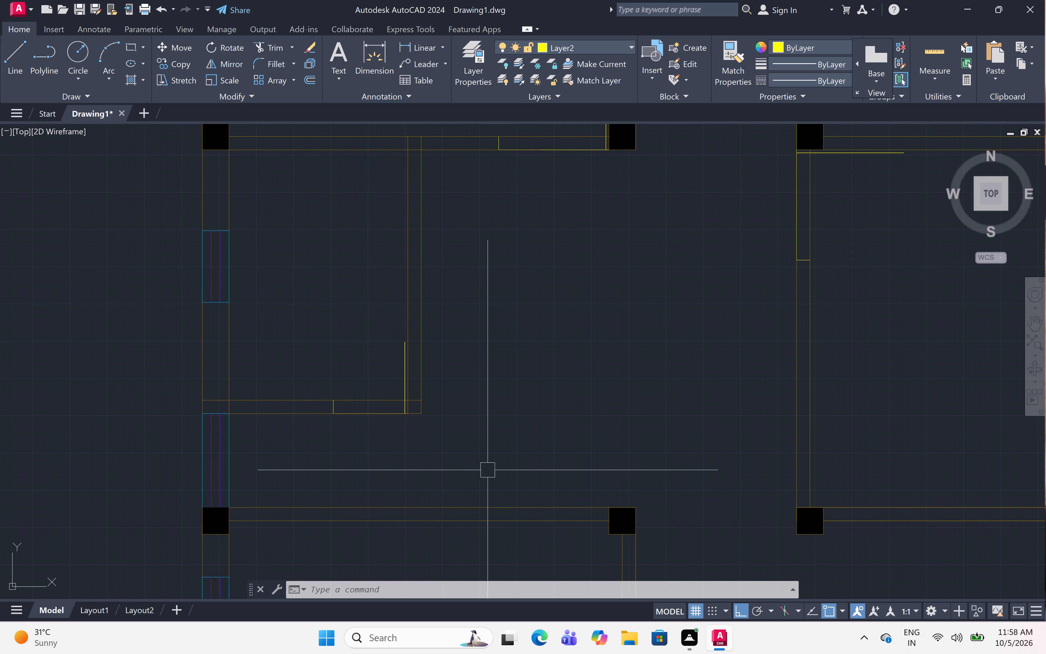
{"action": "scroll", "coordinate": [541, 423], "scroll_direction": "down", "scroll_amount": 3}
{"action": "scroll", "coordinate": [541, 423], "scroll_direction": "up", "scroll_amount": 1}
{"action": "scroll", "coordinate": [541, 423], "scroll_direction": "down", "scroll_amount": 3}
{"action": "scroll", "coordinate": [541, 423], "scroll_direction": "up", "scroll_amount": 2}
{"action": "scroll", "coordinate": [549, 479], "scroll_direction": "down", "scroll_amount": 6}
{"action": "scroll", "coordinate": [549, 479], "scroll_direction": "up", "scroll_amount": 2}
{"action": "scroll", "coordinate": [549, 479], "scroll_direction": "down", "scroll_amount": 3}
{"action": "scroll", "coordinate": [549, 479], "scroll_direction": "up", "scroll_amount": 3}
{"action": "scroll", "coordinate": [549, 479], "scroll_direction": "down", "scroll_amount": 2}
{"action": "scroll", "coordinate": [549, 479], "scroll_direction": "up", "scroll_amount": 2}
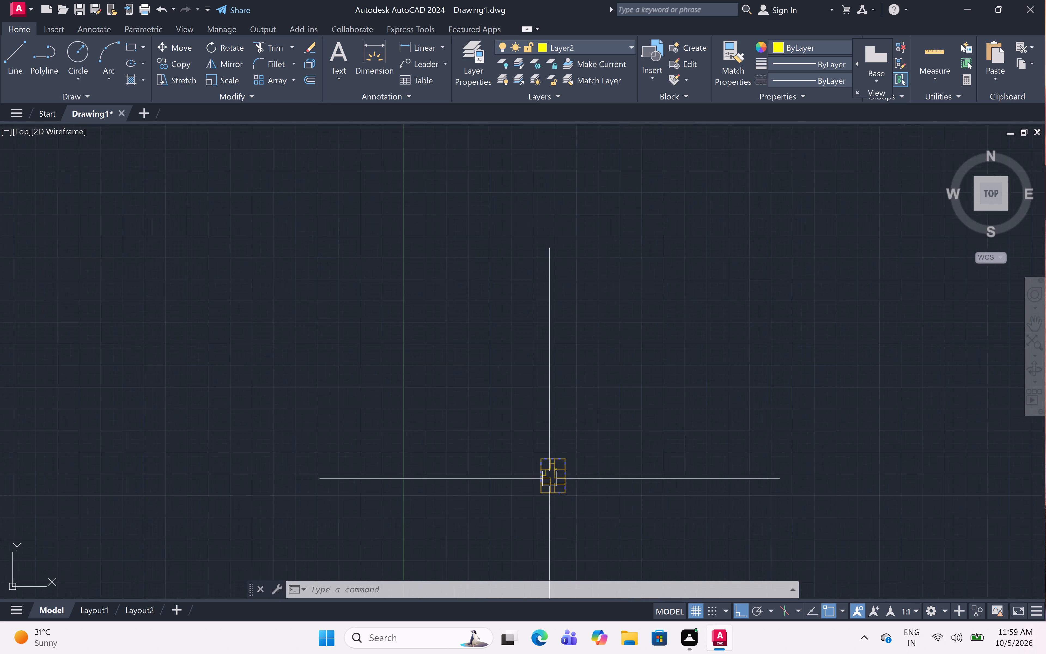
Draw a 1" offset left from the top-left corner of the corridor column below the small room, continuing down with a 2'8" door leaf line.
{"action": "scroll", "coordinate": [549, 479], "scroll_direction": "up", "scroll_amount": 9}
{"action": "scroll", "coordinate": [549, 479], "scroll_direction": "down", "scroll_amount": 3}
{"action": "scroll", "coordinate": [549, 479], "scroll_direction": "up", "scroll_amount": 2}
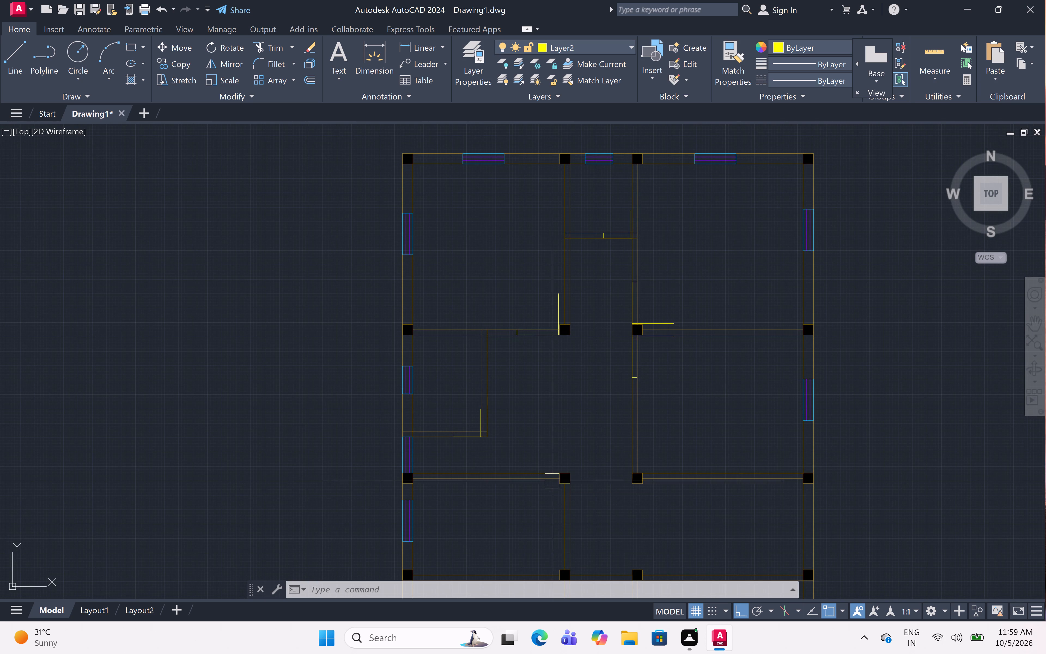
{"action": "scroll", "coordinate": [549, 492], "scroll_direction": "up", "scroll_amount": 2}
{"action": "scroll", "coordinate": [549, 492], "scroll_direction": "down", "scroll_amount": 2}
{"action": "scroll", "coordinate": [549, 492], "scroll_direction": "up", "scroll_amount": 1}
{"action": "scroll", "coordinate": [549, 492], "scroll_direction": "down", "scroll_amount": 4}
{"action": "scroll", "coordinate": [549, 492], "scroll_direction": "up", "scroll_amount": 1}
{"action": "type", "text": "l"}
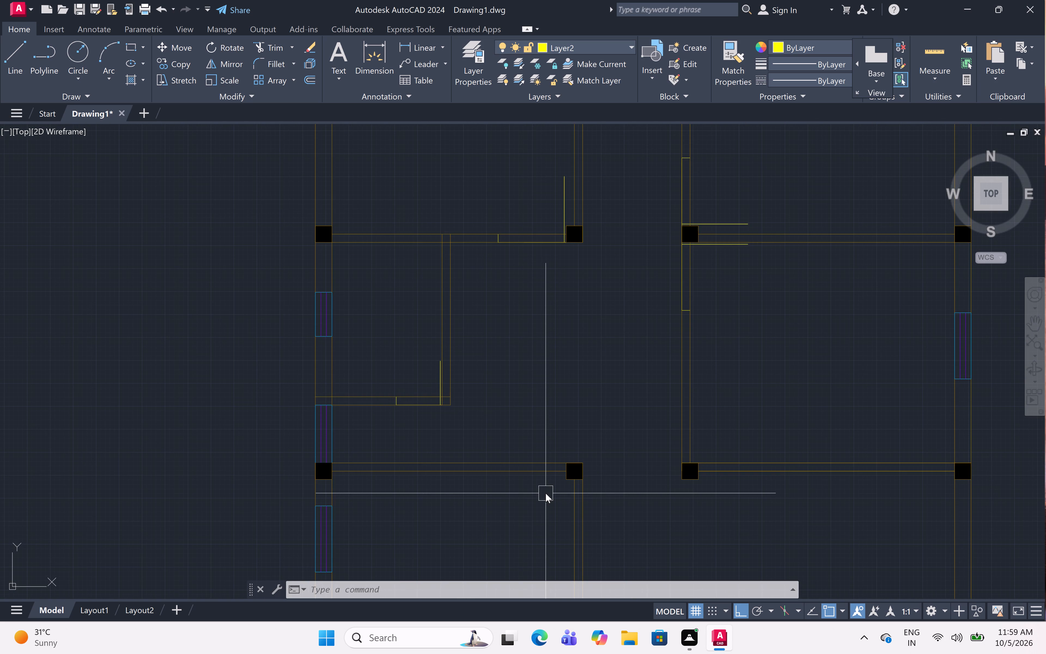
{"action": "key", "text": "space"}
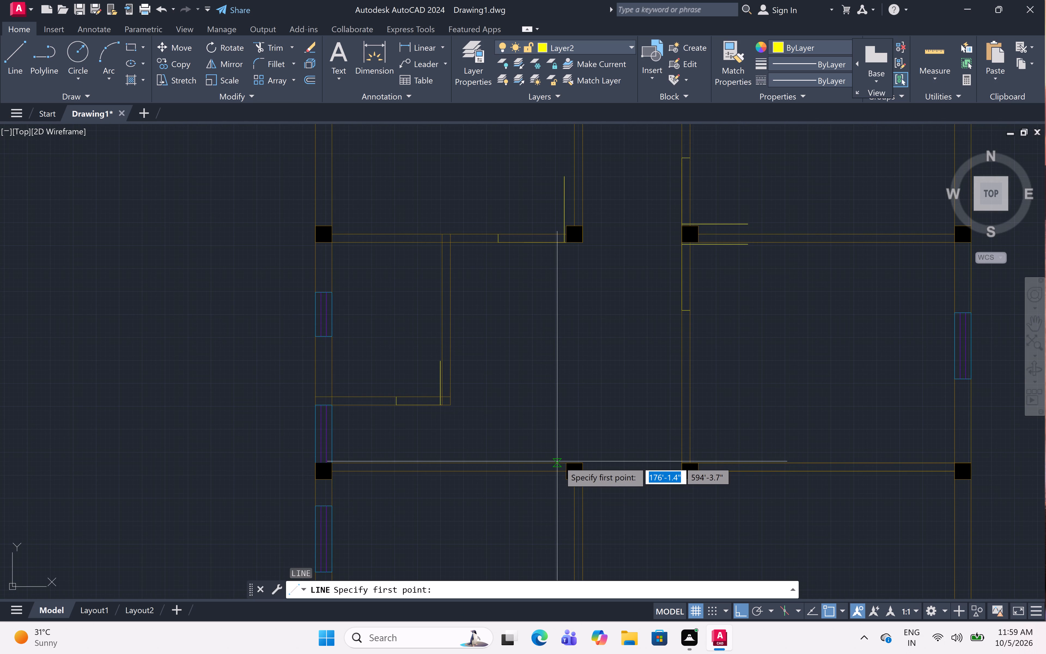
{"action": "left_click", "coordinate": [564, 463]}
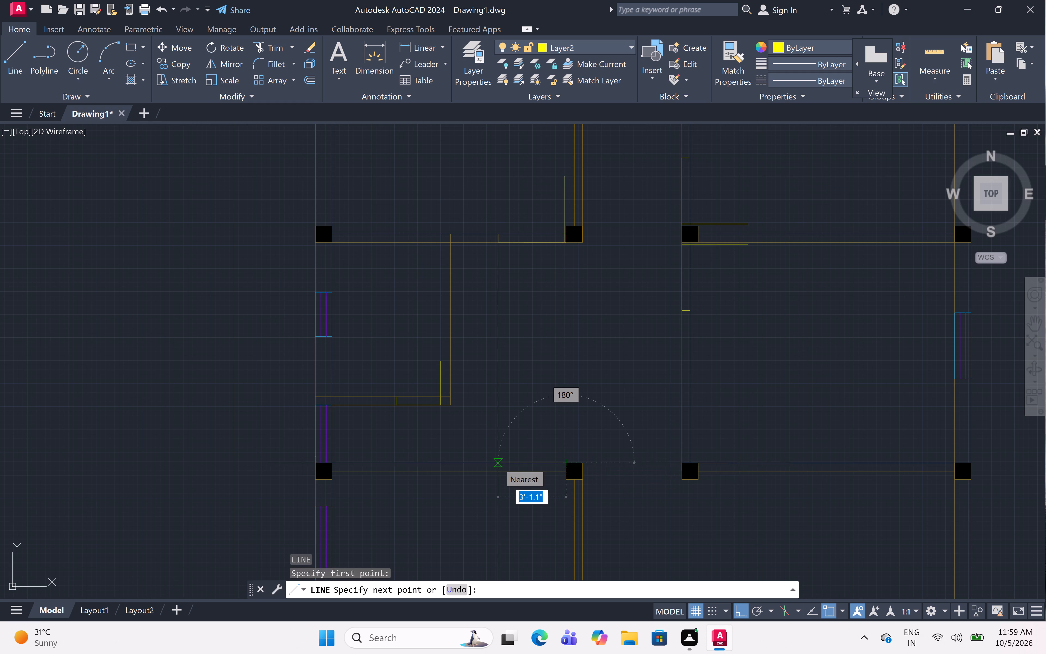
{"action": "key", "text": "1"}
{"action": "type", "text": "\""}
{"action": "key", "text": "space"}
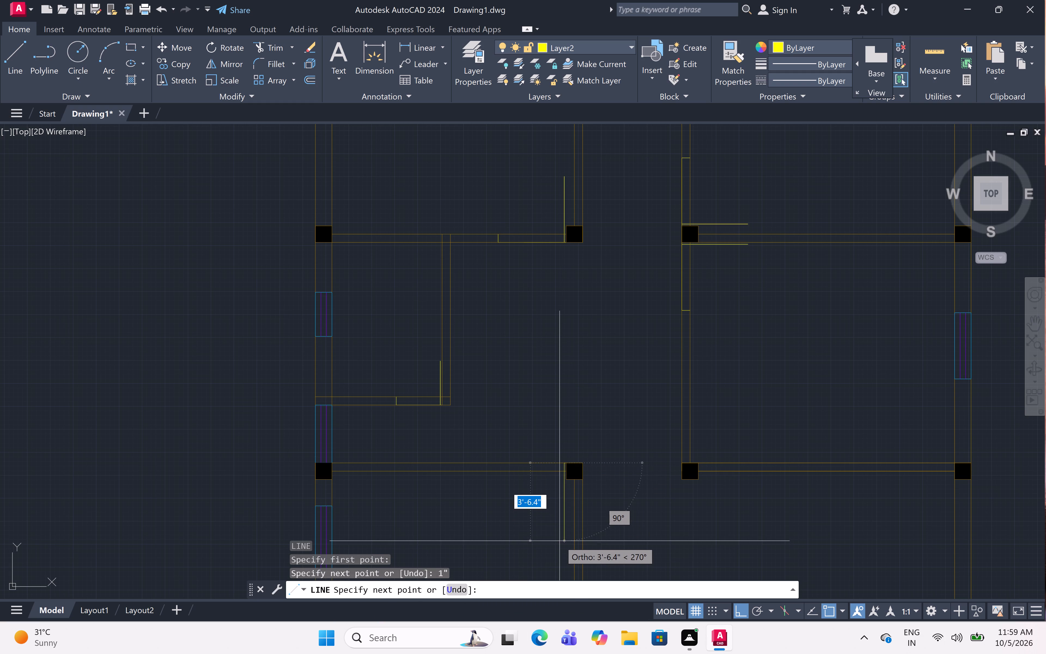
{"action": "key", "text": "2"}
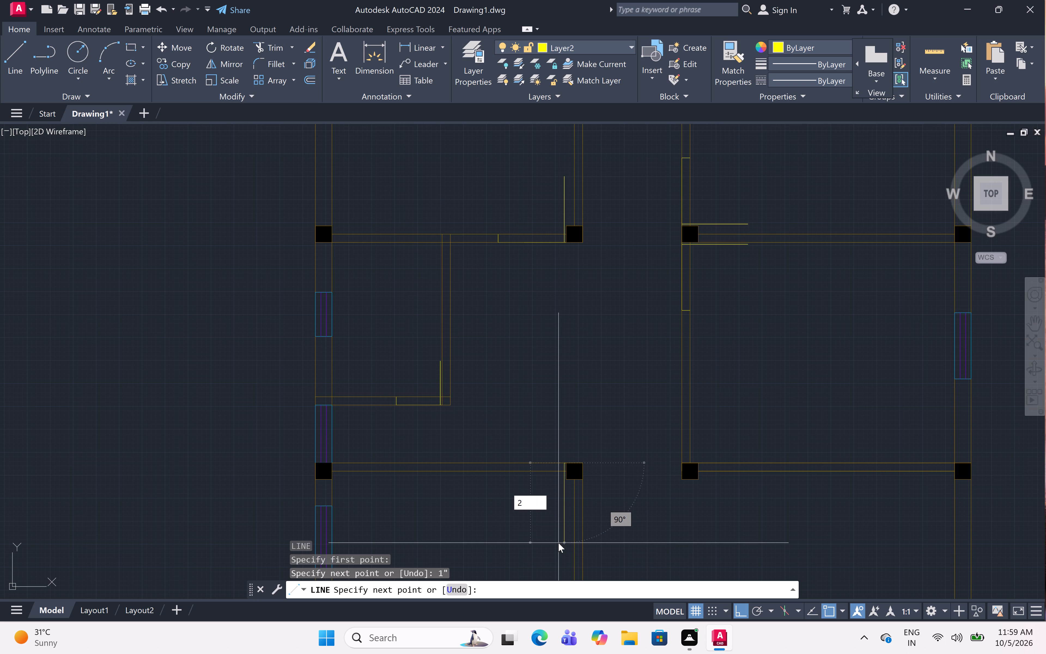
{"action": "type", "text": "'8"}
{"action": "type", "text": "\""}
{"action": "key", "text": "space"}
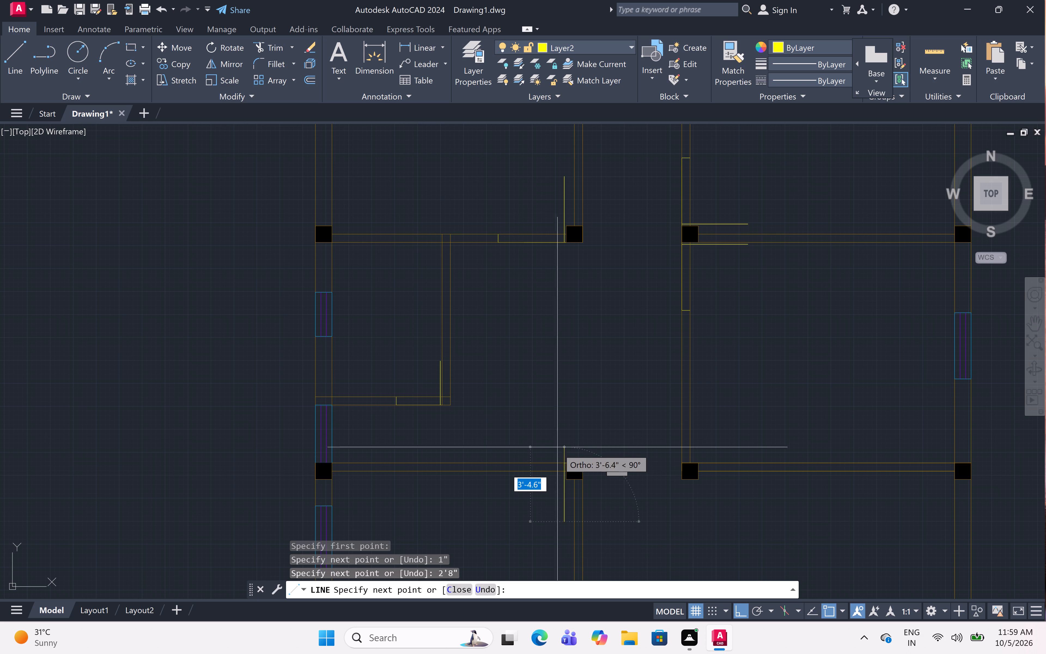
Continue the line from the 2'8" leaf's lower end back up to the lower line of the wall beside the column.
{"action": "scroll", "coordinate": [564, 461], "scroll_direction": "up", "scroll_amount": 1}
{"action": "scroll", "coordinate": [564, 461], "scroll_direction": "down", "scroll_amount": 8}
{"action": "scroll", "coordinate": [564, 461], "scroll_direction": "up", "scroll_amount": 1}
{"action": "scroll", "coordinate": [564, 461], "scroll_direction": "down", "scroll_amount": 1}
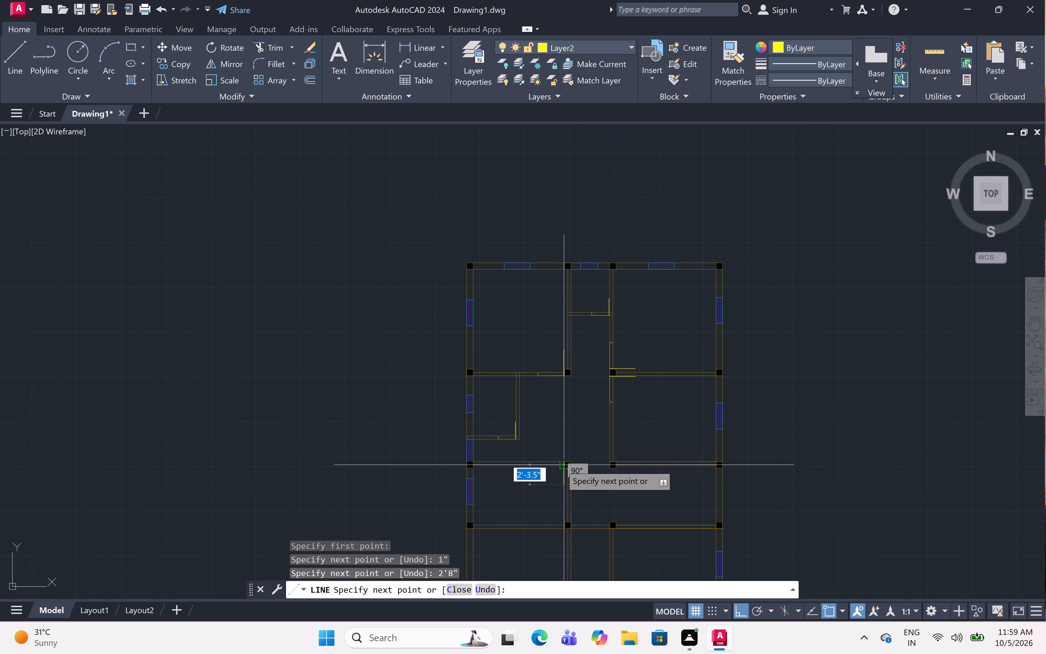
{"action": "scroll", "coordinate": [558, 465], "scroll_direction": "down", "scroll_amount": 2}
{"action": "scroll", "coordinate": [558, 465], "scroll_direction": "up", "scroll_amount": 1}
{"action": "scroll", "coordinate": [558, 465], "scroll_direction": "down", "scroll_amount": 5}
{"action": "scroll", "coordinate": [558, 465], "scroll_direction": "up", "scroll_amount": 1}
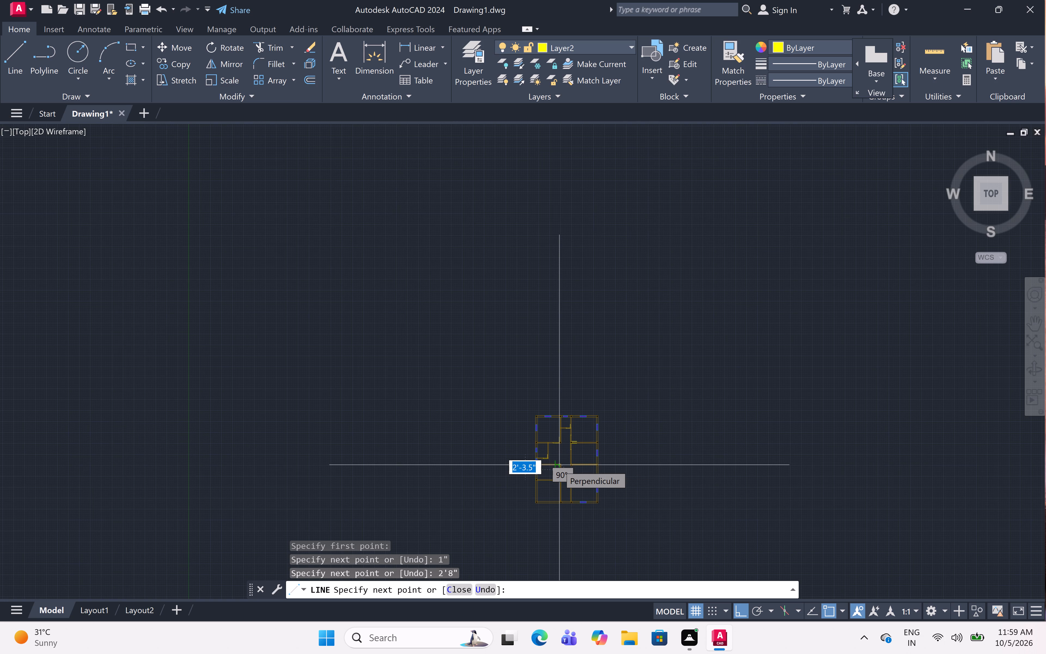
{"action": "left_click", "coordinate": [558, 465]}
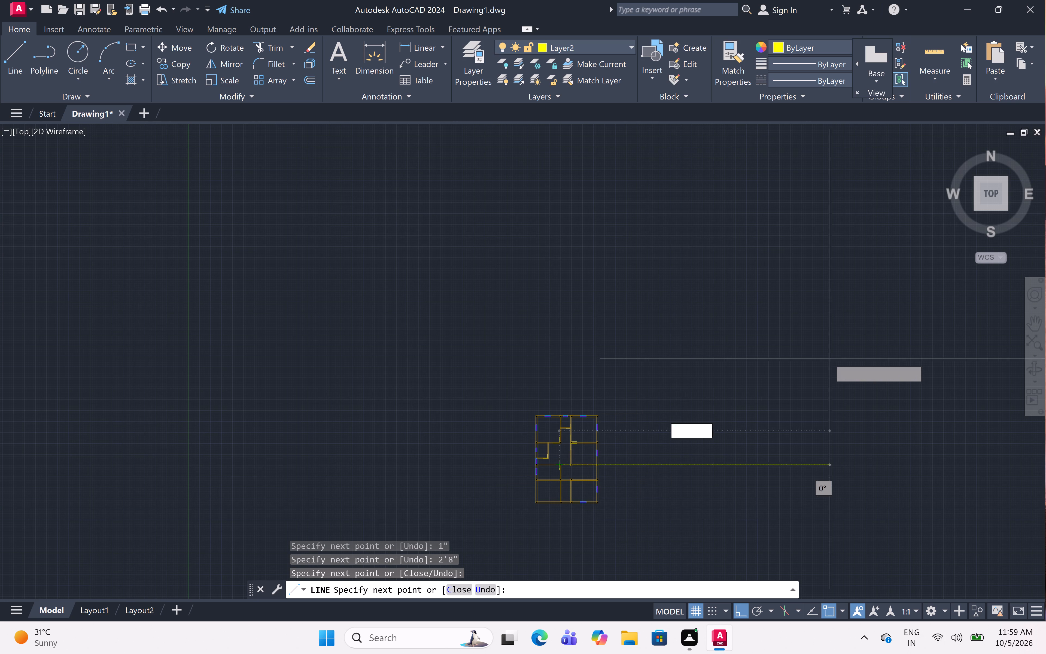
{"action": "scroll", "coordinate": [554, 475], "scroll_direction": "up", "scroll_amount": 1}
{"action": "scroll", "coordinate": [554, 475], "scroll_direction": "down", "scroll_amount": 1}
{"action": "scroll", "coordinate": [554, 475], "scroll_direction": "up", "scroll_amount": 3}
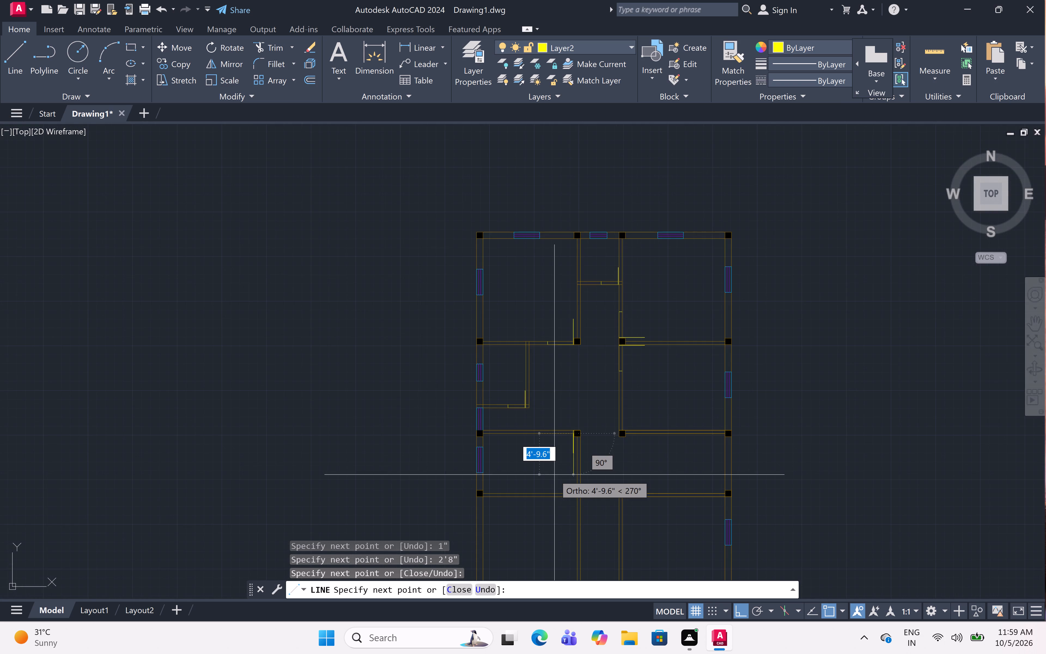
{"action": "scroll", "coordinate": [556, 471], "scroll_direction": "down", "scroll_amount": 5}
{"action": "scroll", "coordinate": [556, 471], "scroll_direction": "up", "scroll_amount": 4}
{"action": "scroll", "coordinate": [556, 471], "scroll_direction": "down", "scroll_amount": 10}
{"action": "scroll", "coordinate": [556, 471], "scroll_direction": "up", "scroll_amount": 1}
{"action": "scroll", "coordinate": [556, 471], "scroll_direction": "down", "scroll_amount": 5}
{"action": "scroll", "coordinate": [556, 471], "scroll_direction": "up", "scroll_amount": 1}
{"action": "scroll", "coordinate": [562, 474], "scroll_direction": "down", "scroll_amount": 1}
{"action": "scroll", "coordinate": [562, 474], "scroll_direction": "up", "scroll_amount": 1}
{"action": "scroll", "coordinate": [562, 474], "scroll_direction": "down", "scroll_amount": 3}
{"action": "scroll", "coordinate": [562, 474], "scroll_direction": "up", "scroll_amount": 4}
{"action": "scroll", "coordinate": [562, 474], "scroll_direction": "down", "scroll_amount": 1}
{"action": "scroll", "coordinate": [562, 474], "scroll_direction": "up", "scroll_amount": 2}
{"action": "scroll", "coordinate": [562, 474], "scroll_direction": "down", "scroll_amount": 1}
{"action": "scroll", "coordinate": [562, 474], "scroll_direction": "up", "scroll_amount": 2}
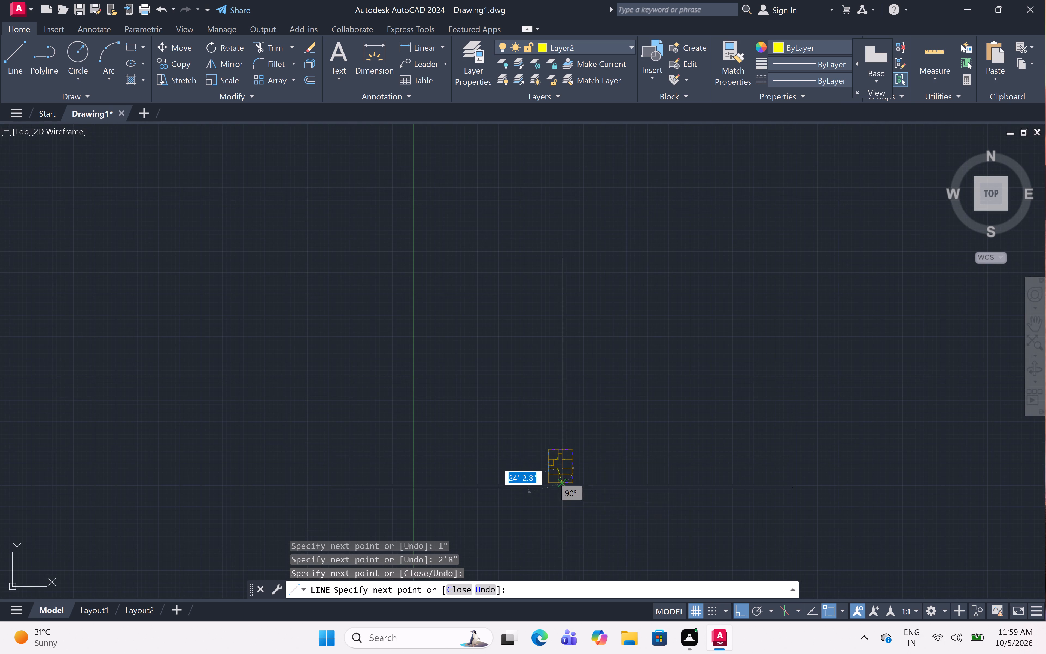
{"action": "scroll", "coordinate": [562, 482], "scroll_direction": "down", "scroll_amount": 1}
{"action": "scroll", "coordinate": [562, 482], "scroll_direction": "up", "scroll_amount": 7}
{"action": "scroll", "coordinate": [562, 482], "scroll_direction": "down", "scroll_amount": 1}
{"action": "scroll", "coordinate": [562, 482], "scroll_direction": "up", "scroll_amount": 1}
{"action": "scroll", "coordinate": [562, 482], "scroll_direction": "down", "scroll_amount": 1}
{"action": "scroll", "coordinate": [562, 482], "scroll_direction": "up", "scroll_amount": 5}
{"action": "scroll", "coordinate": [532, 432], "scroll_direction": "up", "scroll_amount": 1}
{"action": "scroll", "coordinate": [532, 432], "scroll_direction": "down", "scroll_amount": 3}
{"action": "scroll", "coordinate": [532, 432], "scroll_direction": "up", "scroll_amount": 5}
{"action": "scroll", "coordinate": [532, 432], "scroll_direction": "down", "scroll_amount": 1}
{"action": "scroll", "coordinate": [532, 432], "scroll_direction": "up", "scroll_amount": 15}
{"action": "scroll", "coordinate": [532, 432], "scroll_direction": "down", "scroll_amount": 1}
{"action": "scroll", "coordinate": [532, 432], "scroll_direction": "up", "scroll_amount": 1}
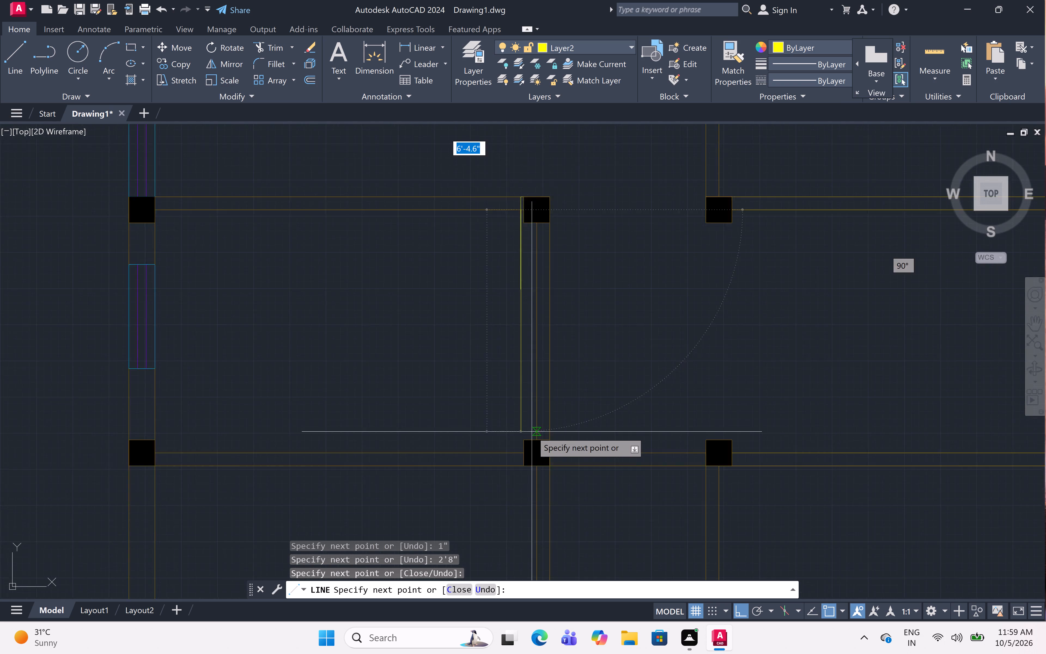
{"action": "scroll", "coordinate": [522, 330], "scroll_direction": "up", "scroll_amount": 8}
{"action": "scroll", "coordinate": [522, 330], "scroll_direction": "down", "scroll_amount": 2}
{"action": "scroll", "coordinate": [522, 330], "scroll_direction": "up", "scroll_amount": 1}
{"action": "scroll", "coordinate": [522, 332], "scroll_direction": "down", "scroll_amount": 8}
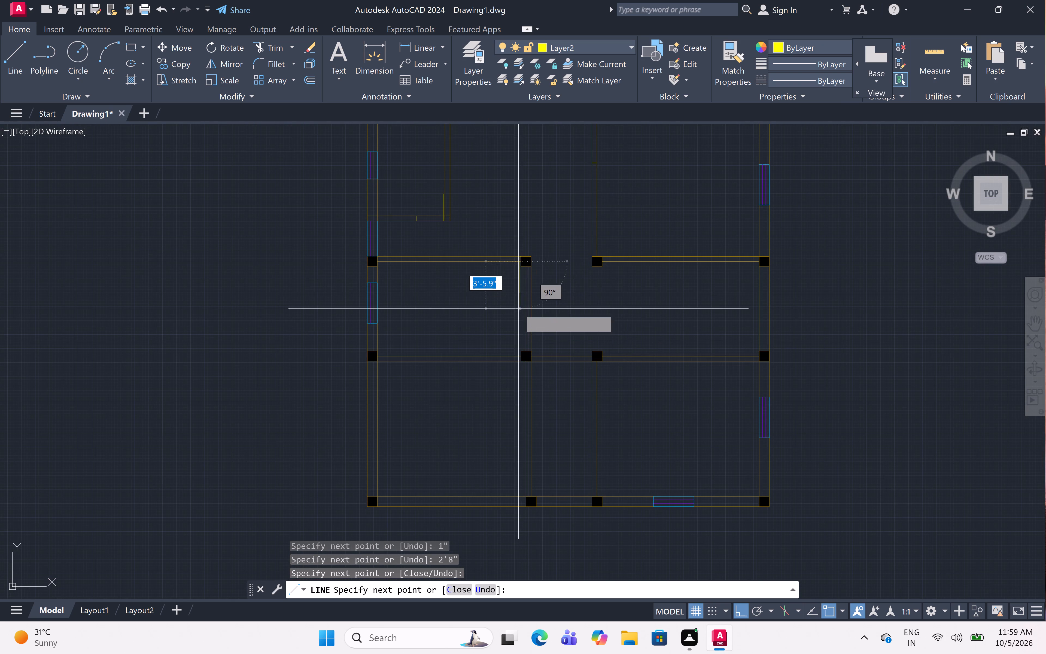
Undo the last line segment, drawn from the 2'8" leaf's lower end to the wall's lower line.
{"action": "scroll", "coordinate": [507, 255], "scroll_direction": "up", "scroll_amount": 3}
{"action": "scroll", "coordinate": [507, 255], "scroll_direction": "down", "scroll_amount": 1}
{"action": "scroll", "coordinate": [507, 255], "scroll_direction": "up", "scroll_amount": 2}
{"action": "scroll", "coordinate": [507, 255], "scroll_direction": "down", "scroll_amount": 1}
{"action": "scroll", "coordinate": [507, 255], "scroll_direction": "up", "scroll_amount": 1}
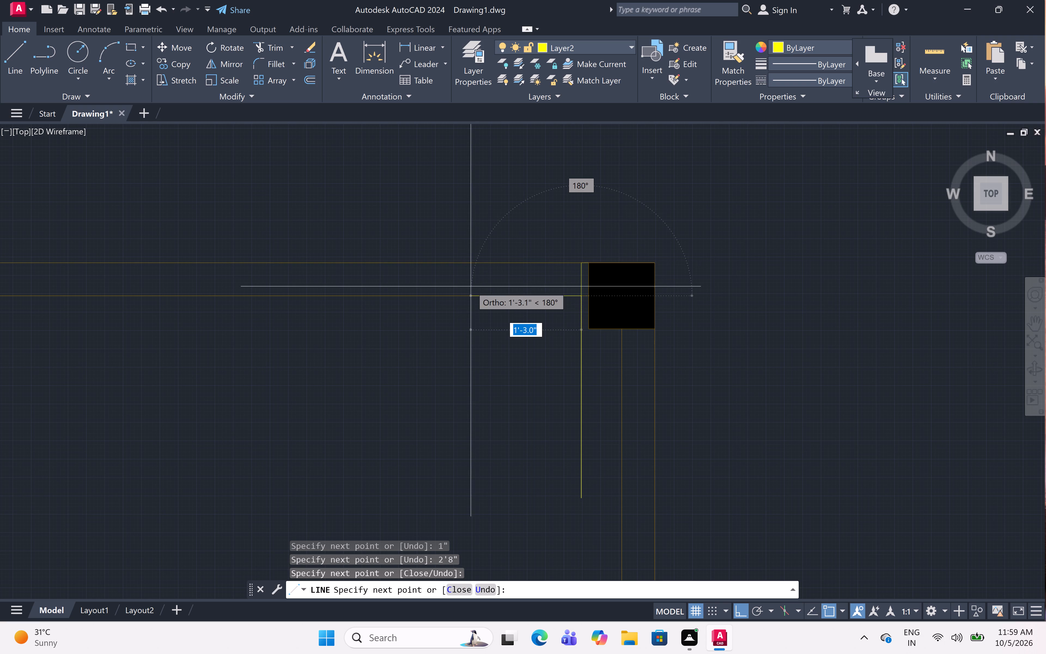
{"action": "key", "text": "ctrl+z"}
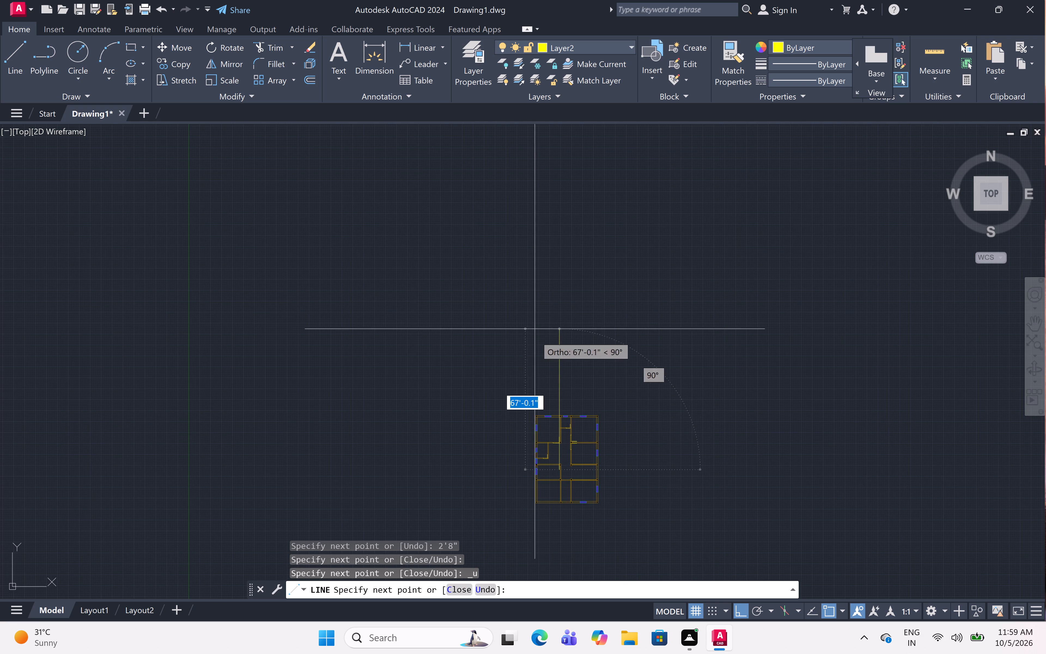
Continue the line from the 2'8" leaf's lower end back up to its base on the wall's upper line.
{"action": "scroll", "coordinate": [545, 531], "scroll_direction": "up", "scroll_amount": 1}
{"action": "scroll", "coordinate": [545, 530], "scroll_direction": "down", "scroll_amount": 2}
{"action": "scroll", "coordinate": [545, 529], "scroll_direction": "up", "scroll_amount": 6}
{"action": "scroll", "coordinate": [545, 527], "scroll_direction": "down", "scroll_amount": 1}
{"action": "scroll", "coordinate": [545, 527], "scroll_direction": "up", "scroll_amount": 3}
{"action": "scroll", "coordinate": [545, 526], "scroll_direction": "down", "scroll_amount": 2}
{"action": "scroll", "coordinate": [545, 526], "scroll_direction": "up", "scroll_amount": 3}
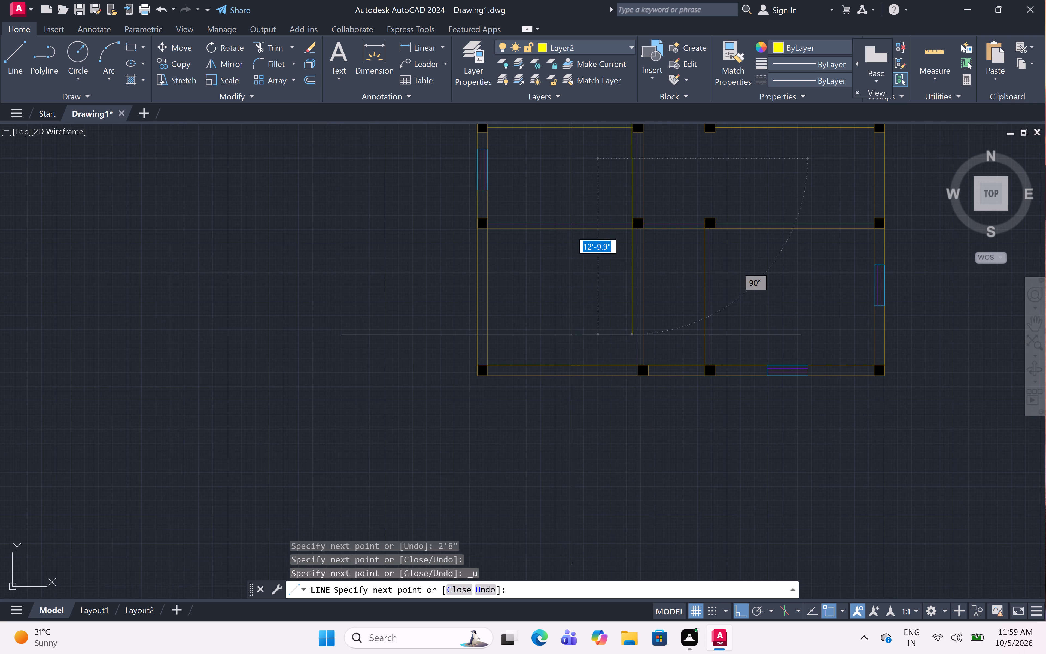
{"action": "scroll", "coordinate": [576, 316], "scroll_direction": "down", "scroll_amount": 1}
{"action": "scroll", "coordinate": [576, 316], "scroll_direction": "up", "scroll_amount": 2}
{"action": "scroll", "coordinate": [577, 312], "scroll_direction": "down", "scroll_amount": 2}
{"action": "scroll", "coordinate": [577, 312], "scroll_direction": "up", "scroll_amount": 1}
{"action": "scroll", "coordinate": [577, 312], "scroll_direction": "down", "scroll_amount": 3}
{"action": "scroll", "coordinate": [577, 312], "scroll_direction": "up", "scroll_amount": 4}
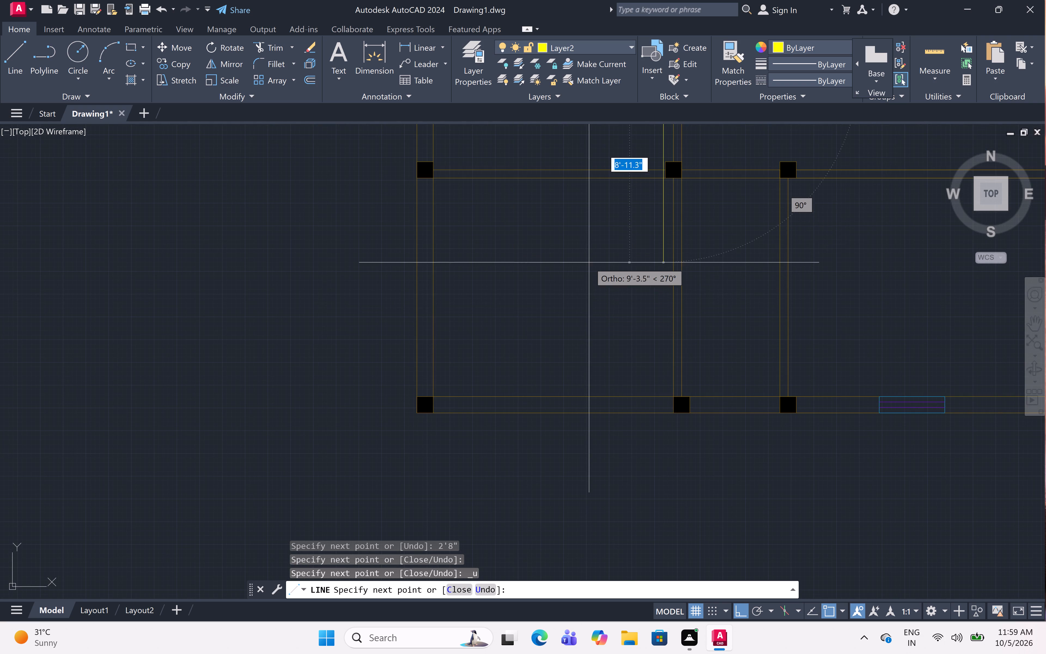
{"action": "scroll", "coordinate": [589, 264], "scroll_direction": "down", "scroll_amount": 3}
{"action": "scroll", "coordinate": [590, 267], "scroll_direction": "up", "scroll_amount": 1}
{"action": "scroll", "coordinate": [608, 162], "scroll_direction": "down", "scroll_amount": 1}
{"action": "scroll", "coordinate": [608, 162], "scroll_direction": "up", "scroll_amount": 3}
{"action": "scroll", "coordinate": [608, 162], "scroll_direction": "down", "scroll_amount": 1}
{"action": "scroll", "coordinate": [608, 162], "scroll_direction": "up", "scroll_amount": 1}
{"action": "scroll", "coordinate": [608, 162], "scroll_direction": "down", "scroll_amount": 1}
{"action": "scroll", "coordinate": [608, 162], "scroll_direction": "up", "scroll_amount": 3}
{"action": "scroll", "coordinate": [608, 162], "scroll_direction": "down", "scroll_amount": 4}
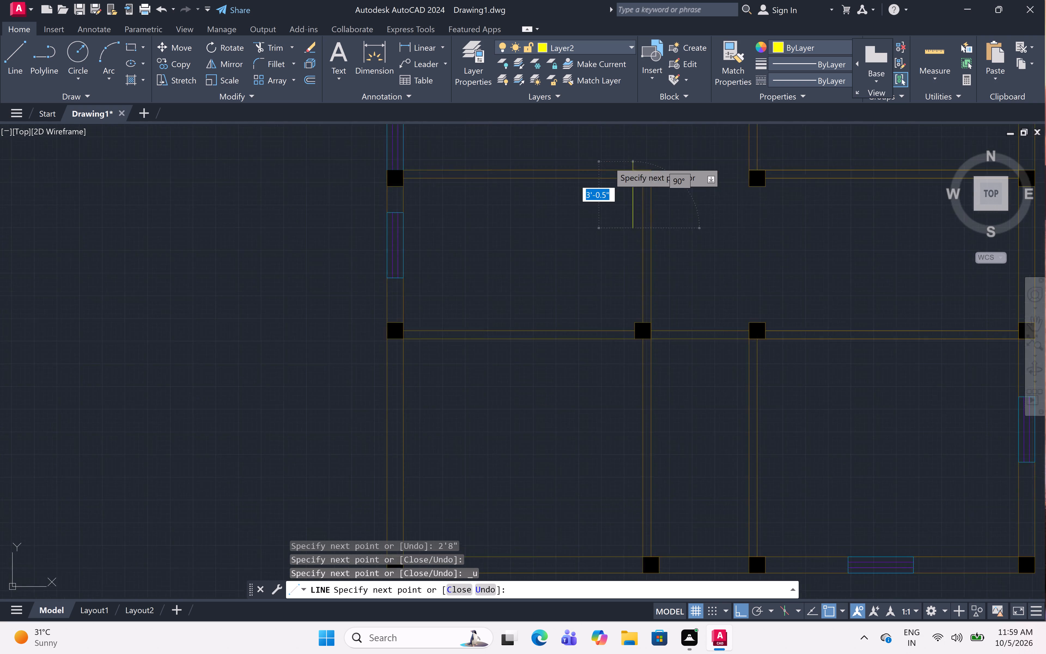
{"action": "scroll", "coordinate": [608, 162], "scroll_direction": "down", "scroll_amount": 3}
{"action": "scroll", "coordinate": [608, 162], "scroll_direction": "up", "scroll_amount": 8}
{"action": "scroll", "coordinate": [611, 161], "scroll_direction": "down", "scroll_amount": 3}
{"action": "scroll", "coordinate": [611, 161], "scroll_direction": "up", "scroll_amount": 2}
{"action": "scroll", "coordinate": [611, 161], "scroll_direction": "down", "scroll_amount": 5}
{"action": "scroll", "coordinate": [611, 161], "scroll_direction": "up", "scroll_amount": 2}
{"action": "scroll", "coordinate": [611, 161], "scroll_direction": "down", "scroll_amount": 4}
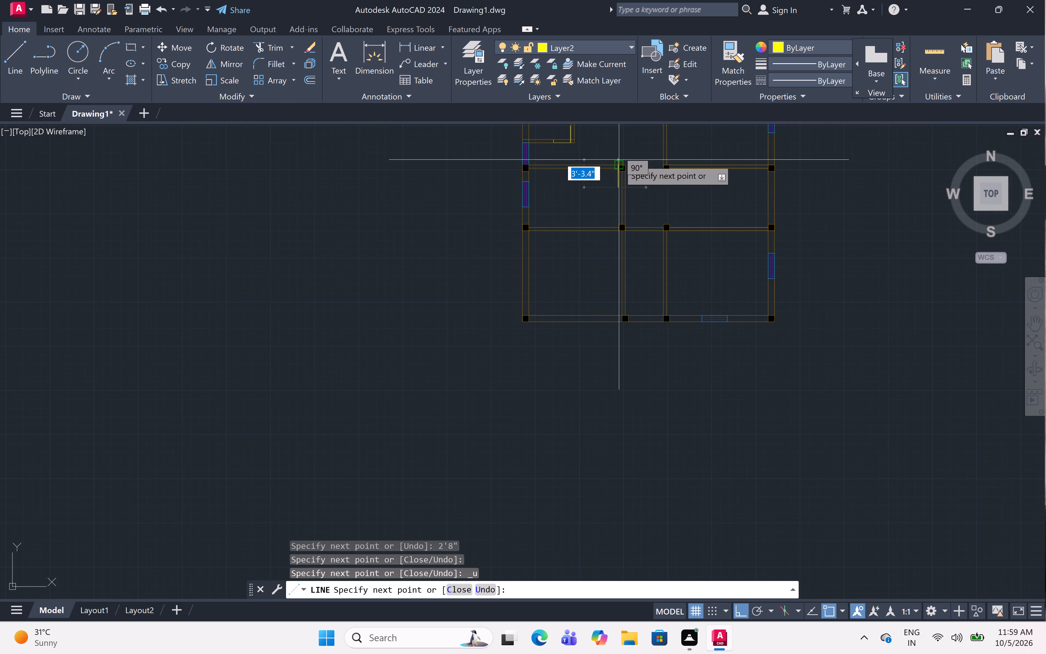
{"action": "scroll", "coordinate": [619, 161], "scroll_direction": "up", "scroll_amount": 1}
{"action": "scroll", "coordinate": [618, 161], "scroll_direction": "down", "scroll_amount": 2}
{"action": "scroll", "coordinate": [618, 161], "scroll_direction": "up", "scroll_amount": 3}
{"action": "scroll", "coordinate": [618, 161], "scroll_direction": "down", "scroll_amount": 5}
{"action": "scroll", "coordinate": [618, 161], "scroll_direction": "up", "scroll_amount": 7}
{"action": "scroll", "coordinate": [618, 161], "scroll_direction": "down", "scroll_amount": 1}
{"action": "scroll", "coordinate": [618, 161], "scroll_direction": "up", "scroll_amount": 4}
{"action": "scroll", "coordinate": [615, 178], "scroll_direction": "down", "scroll_amount": 3}
{"action": "scroll", "coordinate": [615, 178], "scroll_direction": "up", "scroll_amount": 2}
{"action": "scroll", "coordinate": [615, 178], "scroll_direction": "down", "scroll_amount": 1}
{"action": "scroll", "coordinate": [612, 178], "scroll_direction": "up", "scroll_amount": 3}
{"action": "scroll", "coordinate": [612, 178], "scroll_direction": "down", "scroll_amount": 2}
{"action": "scroll", "coordinate": [612, 178], "scroll_direction": "up", "scroll_amount": 2}
{"action": "scroll", "coordinate": [612, 178], "scroll_direction": "down", "scroll_amount": 1}
{"action": "scroll", "coordinate": [612, 178], "scroll_direction": "up", "scroll_amount": 5}
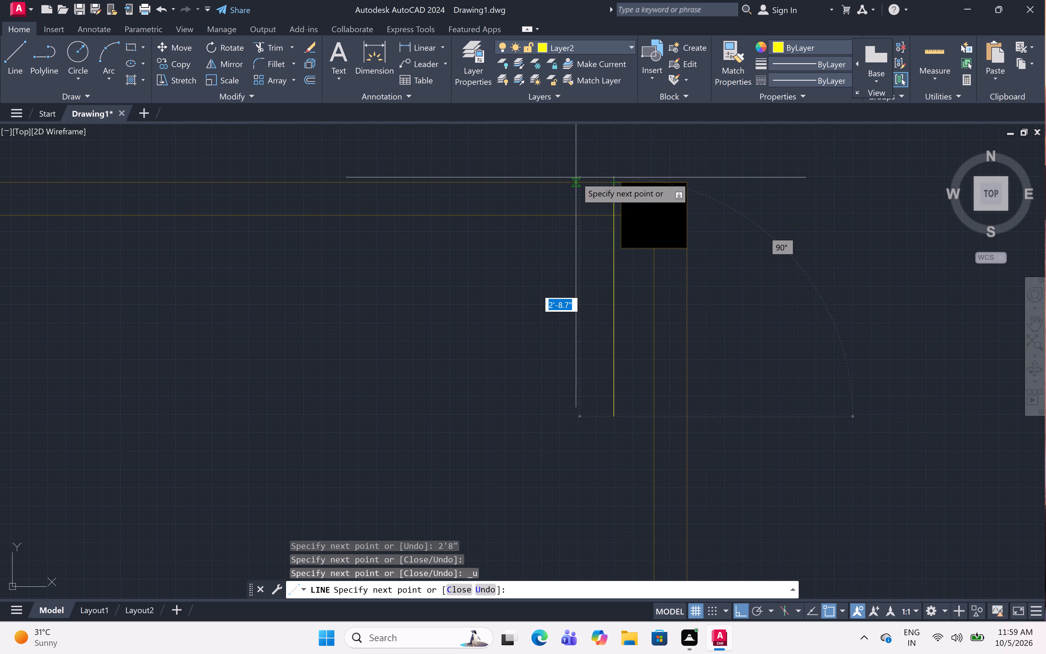
{"action": "left_click", "coordinate": [615, 182]}
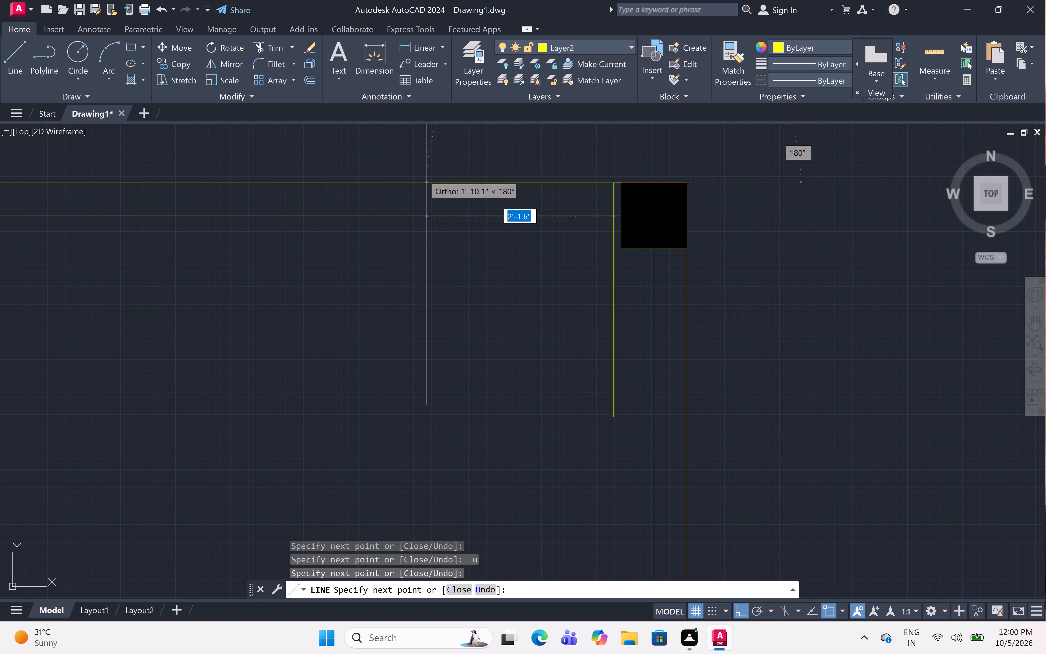
Continue the line 2'8" left along the wall's upper line, then down across the wall as the door jamb.
{"action": "key", "text": "2"}
{"action": "key", "text": "apostrophe"}
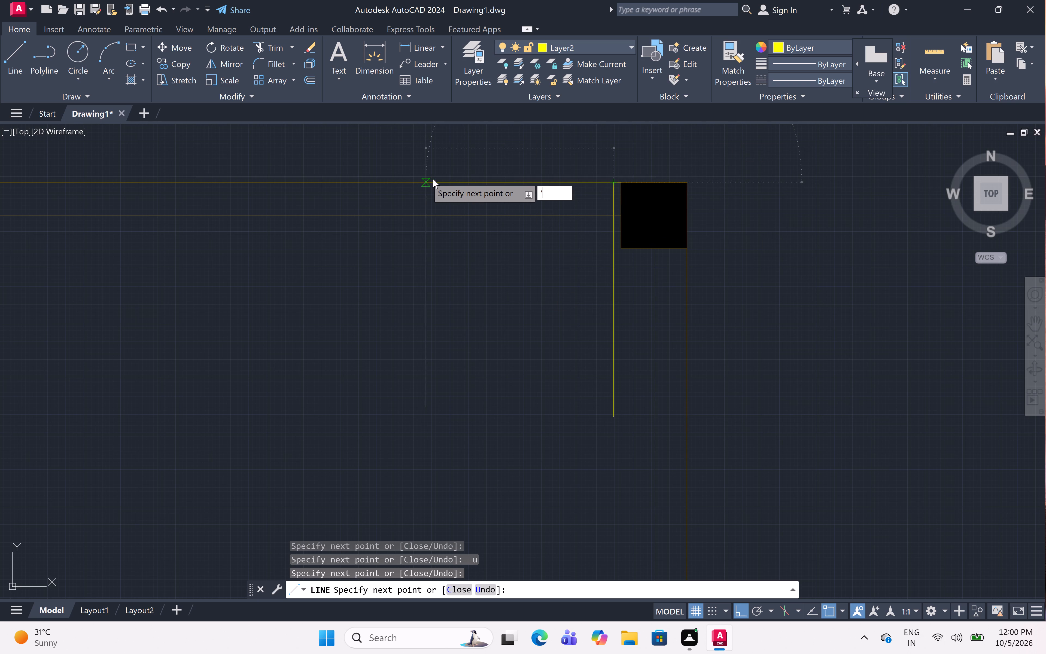
{"action": "key", "text": "8"}
{"action": "key", "text": "BackSpace"}
{"action": "key", "text": "BackSpace"}
{"action": "key", "text": "2"}
{"action": "key", "text": "apostrophe"}
{"action": "key", "text": "8"}
{"action": "key", "text": "shift+quotedbl"}
{"action": "key", "text": "space"}
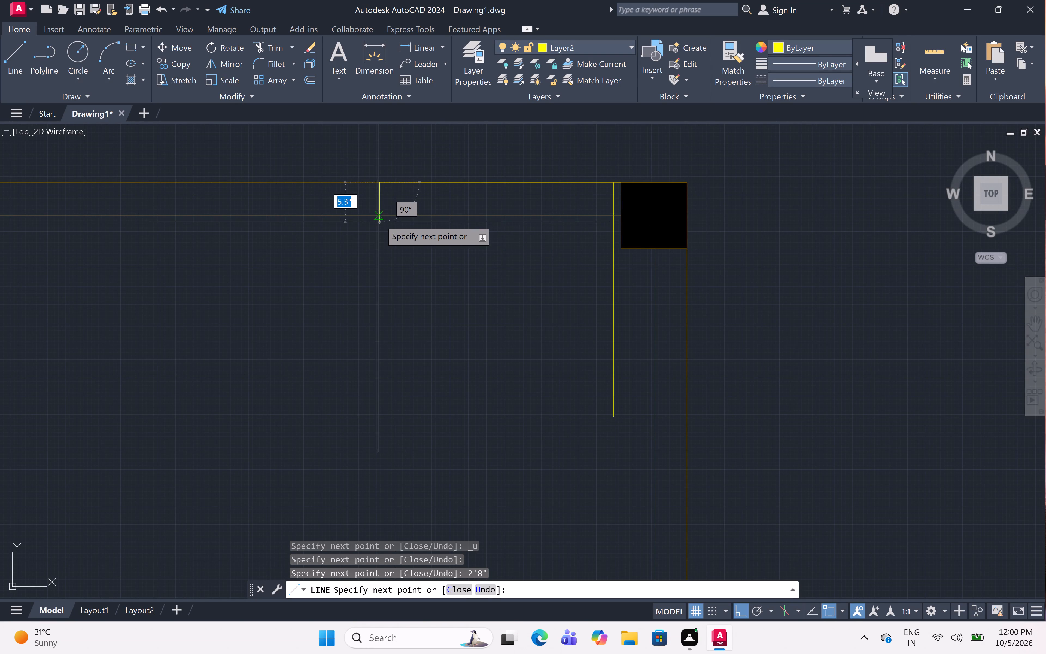
{"action": "left_click", "coordinate": [380, 219]}
{"action": "key", "text": "Escape"}
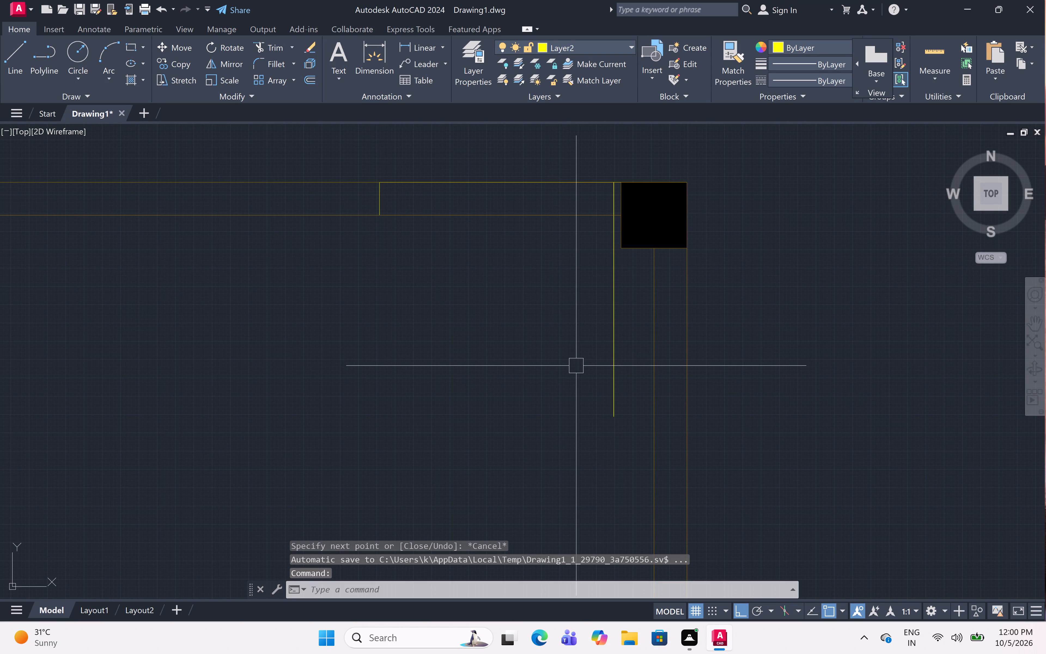
From the bottom-right corner of the corridor's left column, draw a 3" offset right and a 2' door leaf line up and back down.
{"action": "scroll", "coordinate": [572, 304], "scroll_direction": "down", "scroll_amount": 5}
{"action": "scroll", "coordinate": [572, 305], "scroll_direction": "up", "scroll_amount": 1}
{"action": "scroll", "coordinate": [572, 305], "scroll_direction": "down", "scroll_amount": 1}
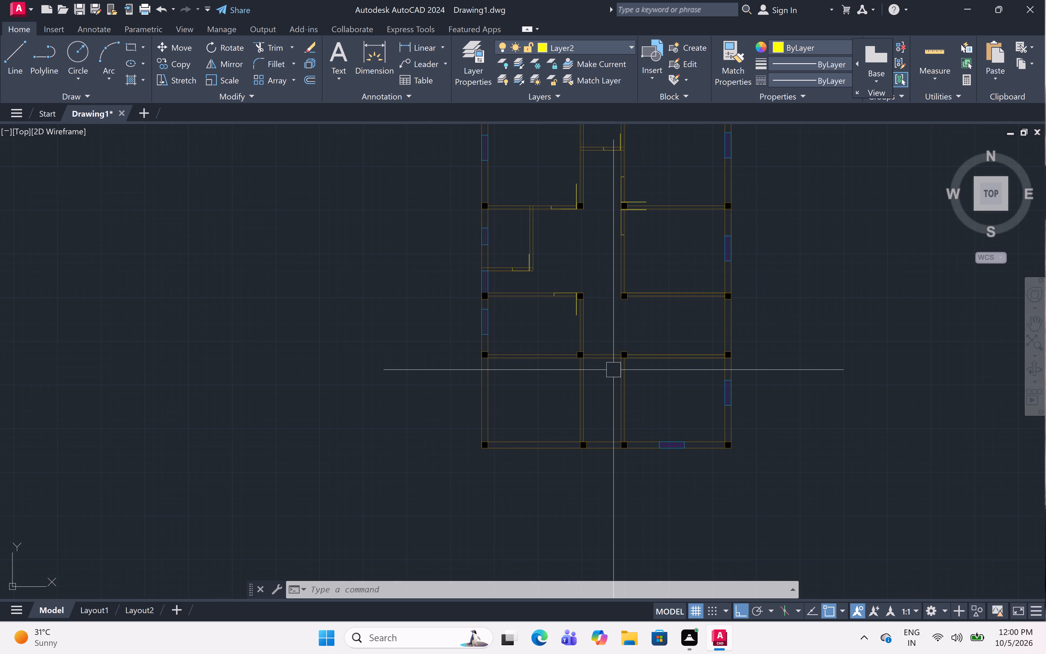
{"action": "scroll", "coordinate": [605, 356], "scroll_direction": "up", "scroll_amount": 1}
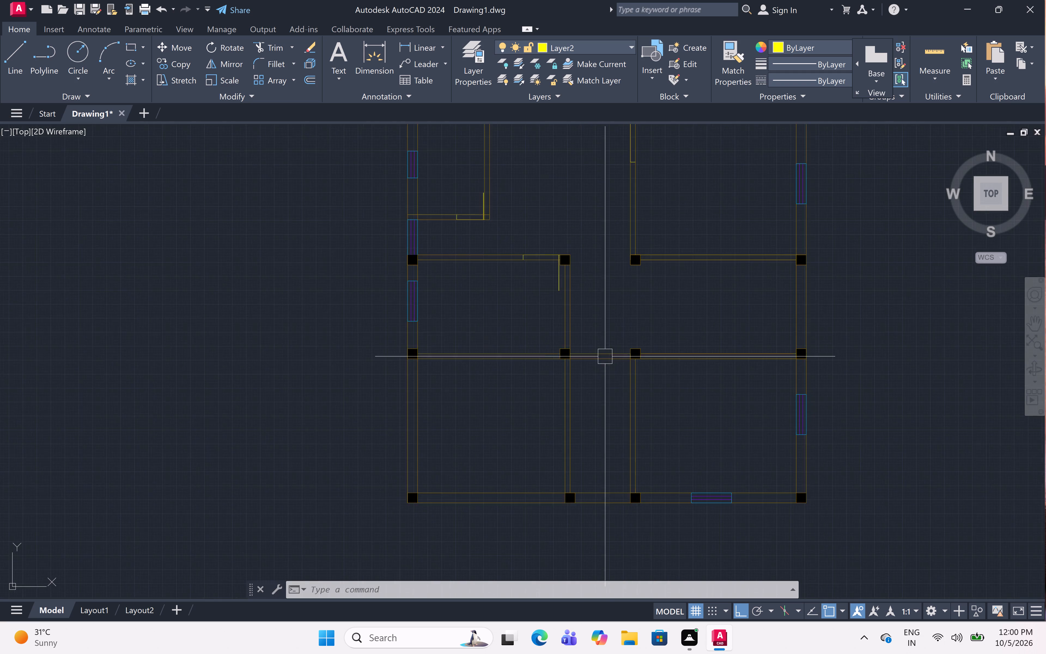
{"action": "scroll", "coordinate": [605, 356], "scroll_direction": "up", "scroll_amount": 1}
{"action": "scroll", "coordinate": [605, 356], "scroll_direction": "down", "scroll_amount": 2}
{"action": "scroll", "coordinate": [605, 356], "scroll_direction": "up", "scroll_amount": 6}
{"action": "scroll", "coordinate": [605, 356], "scroll_direction": "down", "scroll_amount": 1}
{"action": "scroll", "coordinate": [605, 356], "scroll_direction": "up", "scroll_amount": 1}
{"action": "scroll", "coordinate": [605, 356], "scroll_direction": "down", "scroll_amount": 1}
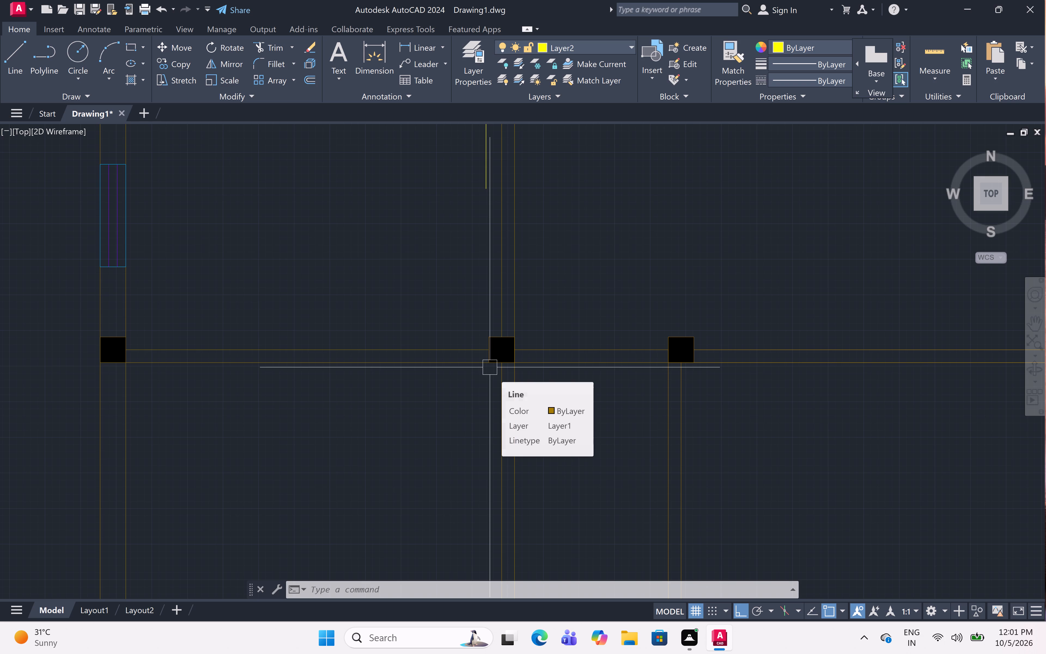
{"action": "scroll", "coordinate": [426, 372], "scroll_direction": "up", "scroll_amount": 1}
{"action": "scroll", "coordinate": [426, 372], "scroll_direction": "down", "scroll_amount": 4}
{"action": "scroll", "coordinate": [427, 372], "scroll_direction": "up", "scroll_amount": 1}
{"action": "scroll", "coordinate": [427, 372], "scroll_direction": "down", "scroll_amount": 2}
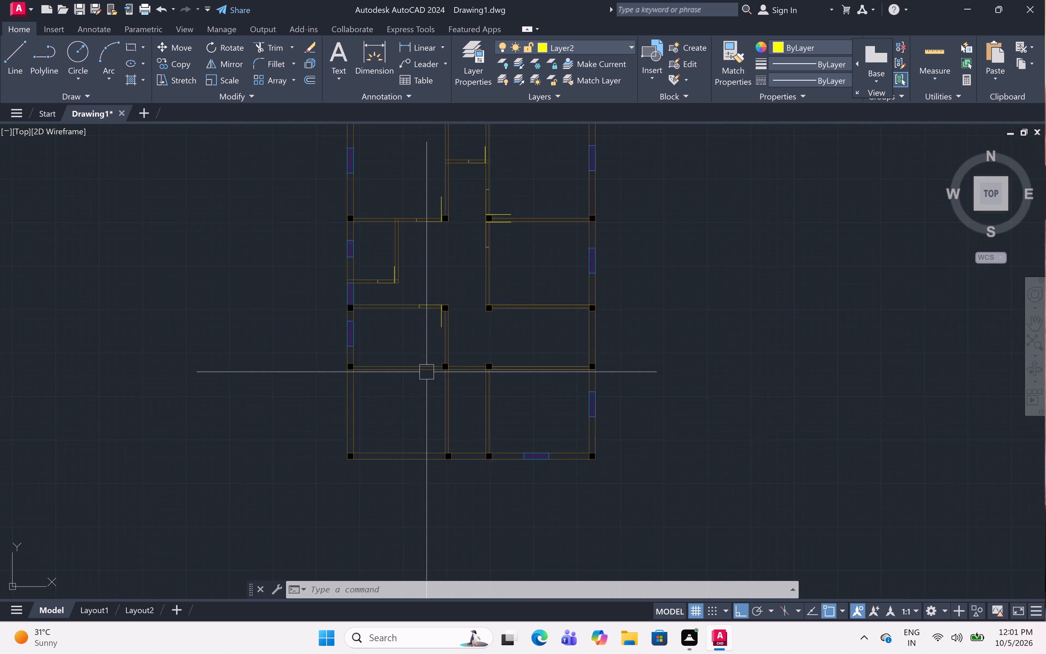
{"action": "scroll", "coordinate": [456, 372], "scroll_direction": "up", "scroll_amount": 5}
{"action": "scroll", "coordinate": [456, 372], "scroll_direction": "down", "scroll_amount": 4}
{"action": "scroll", "coordinate": [456, 372], "scroll_direction": "up", "scroll_amount": 2}
{"action": "scroll", "coordinate": [456, 372], "scroll_direction": "down", "scroll_amount": 2}
{"action": "scroll", "coordinate": [456, 372], "scroll_direction": "up", "scroll_amount": 1}
{"action": "scroll", "coordinate": [456, 372], "scroll_direction": "down", "scroll_amount": 1}
{"action": "scroll", "coordinate": [456, 372], "scroll_direction": "up", "scroll_amount": 1}
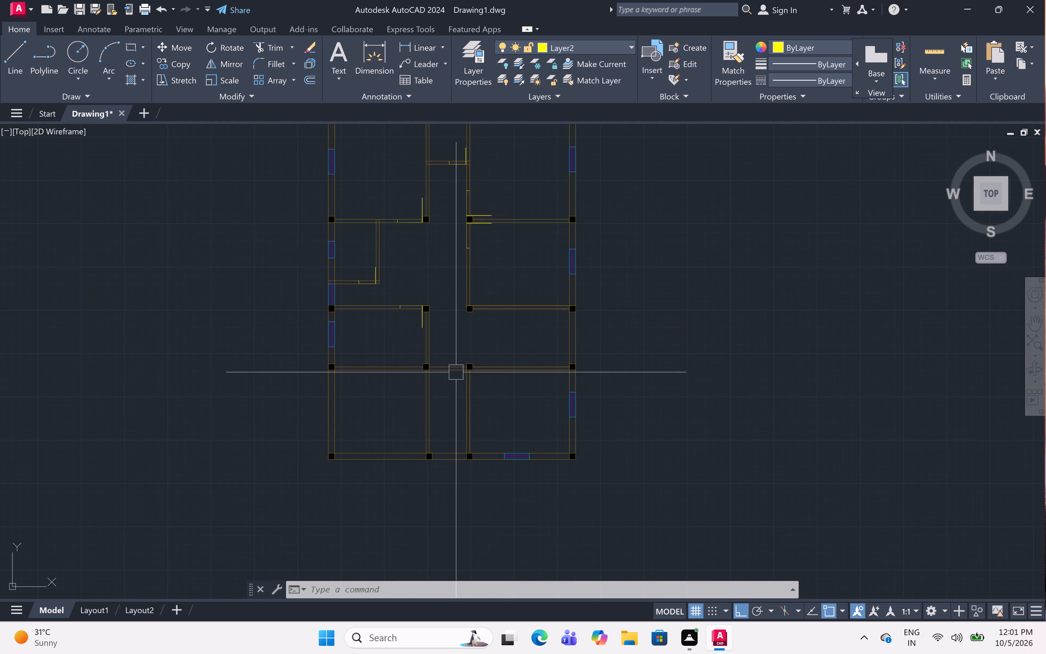
{"action": "scroll", "coordinate": [456, 372], "scroll_direction": "up", "scroll_amount": 3}
{"action": "scroll", "coordinate": [456, 372], "scroll_direction": "down", "scroll_amount": 1}
{"action": "scroll", "coordinate": [456, 372], "scroll_direction": "up", "scroll_amount": 3}
{"action": "type", "text": "l"}
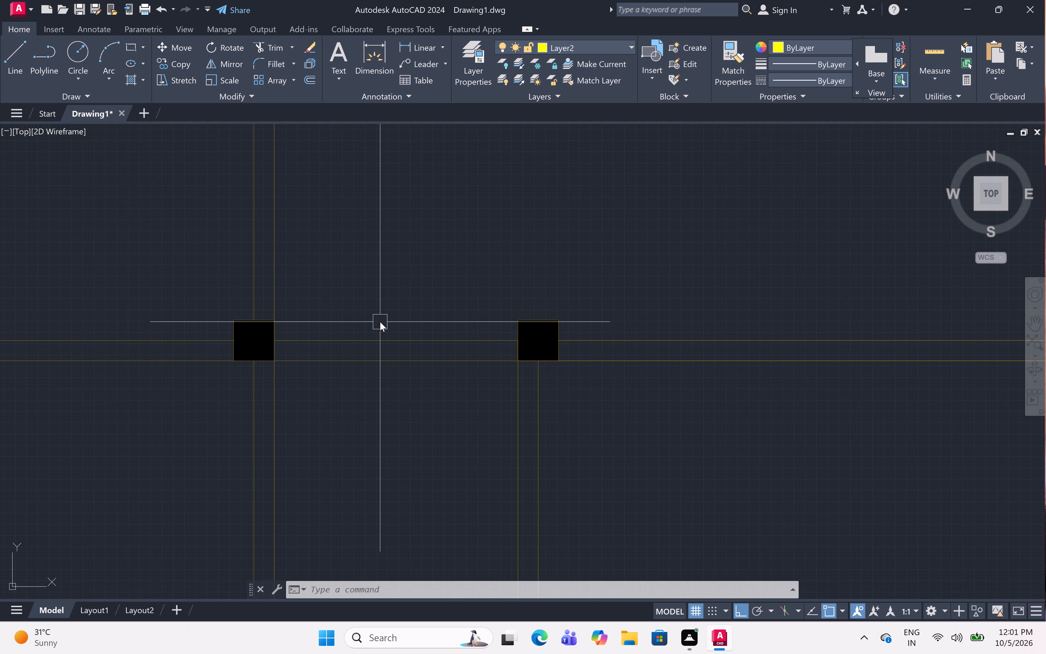
{"action": "key", "text": "space"}
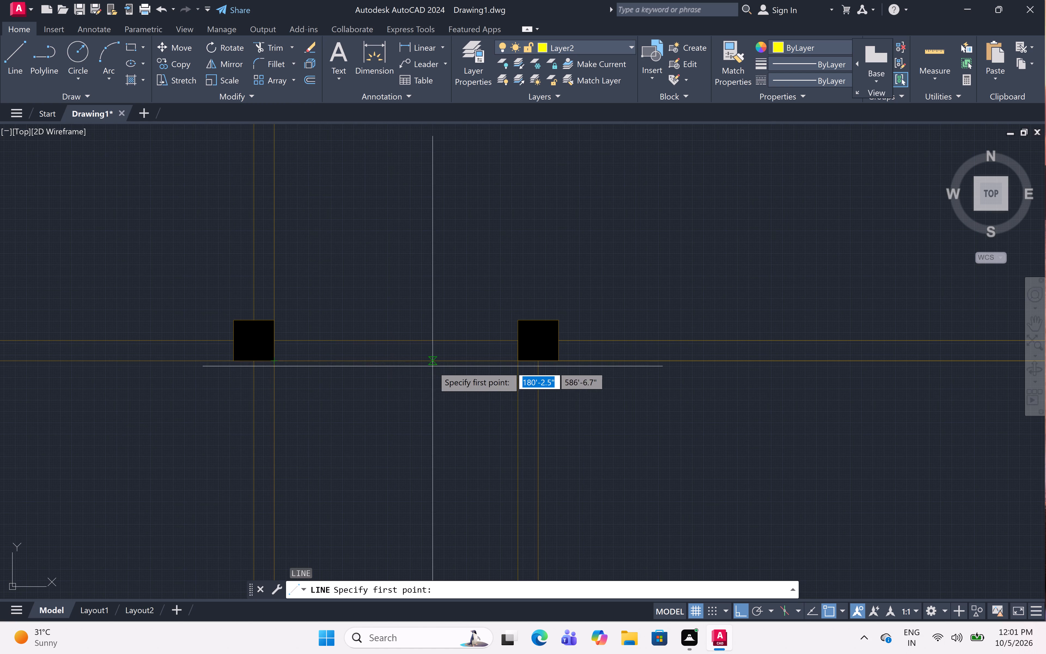
{"action": "left_click", "coordinate": [276, 362]}
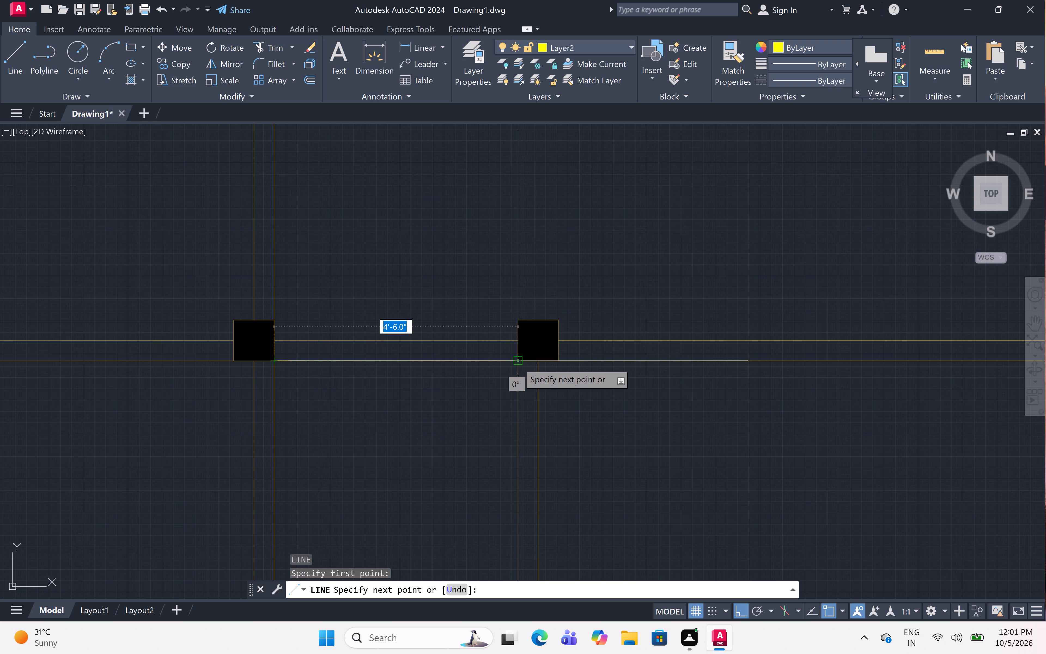
{"action": "key", "text": "3"}
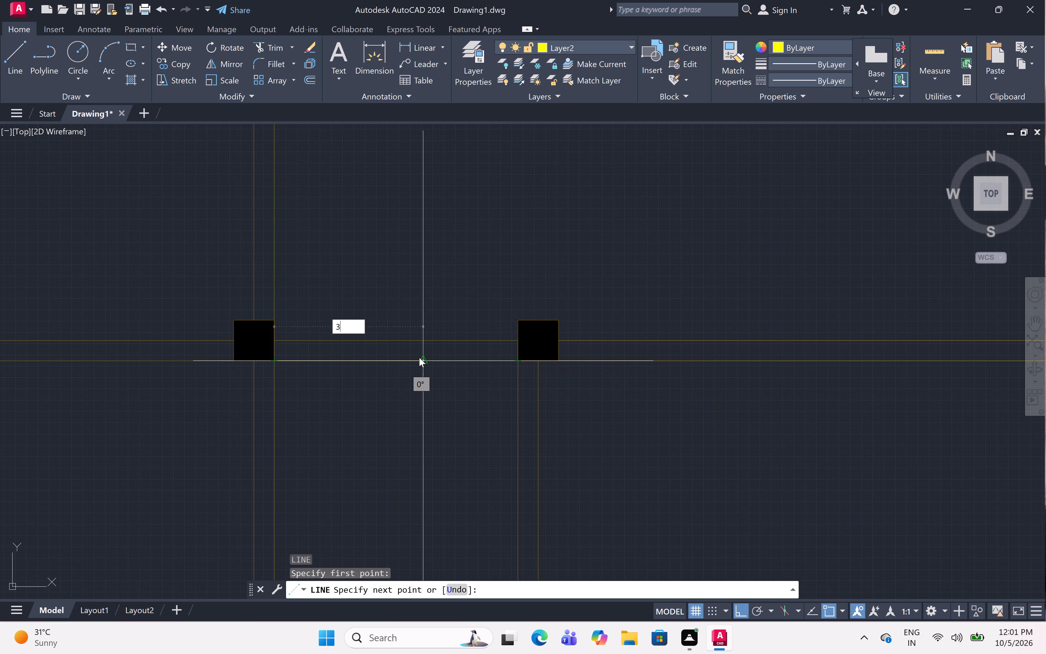
{"action": "type", "text": "\""}
{"action": "key", "text": "space"}
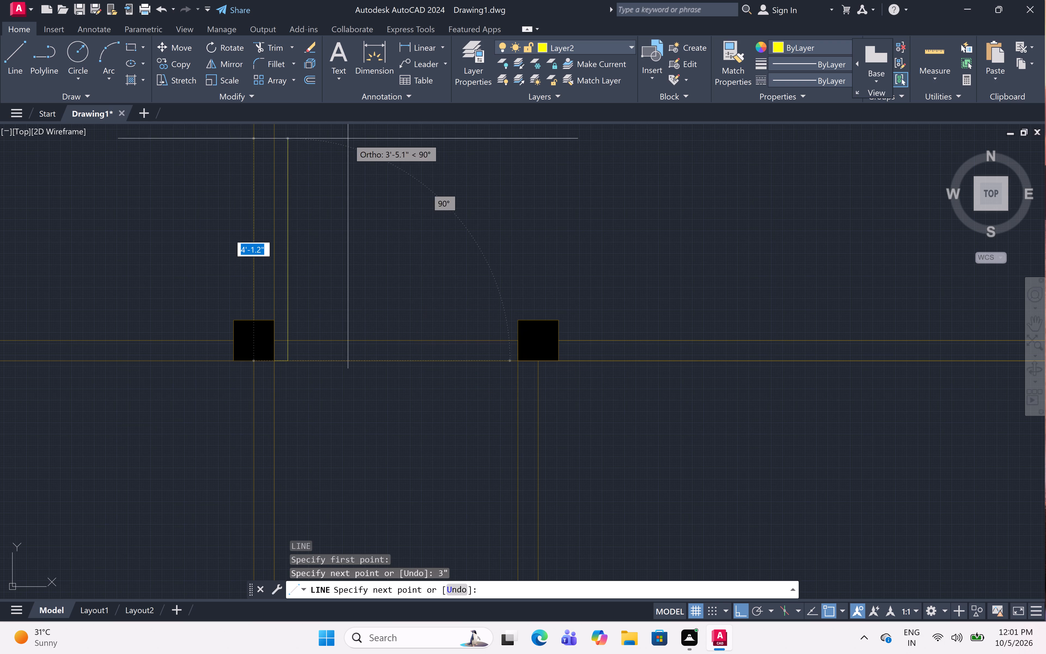
{"action": "key", "text": "2"}
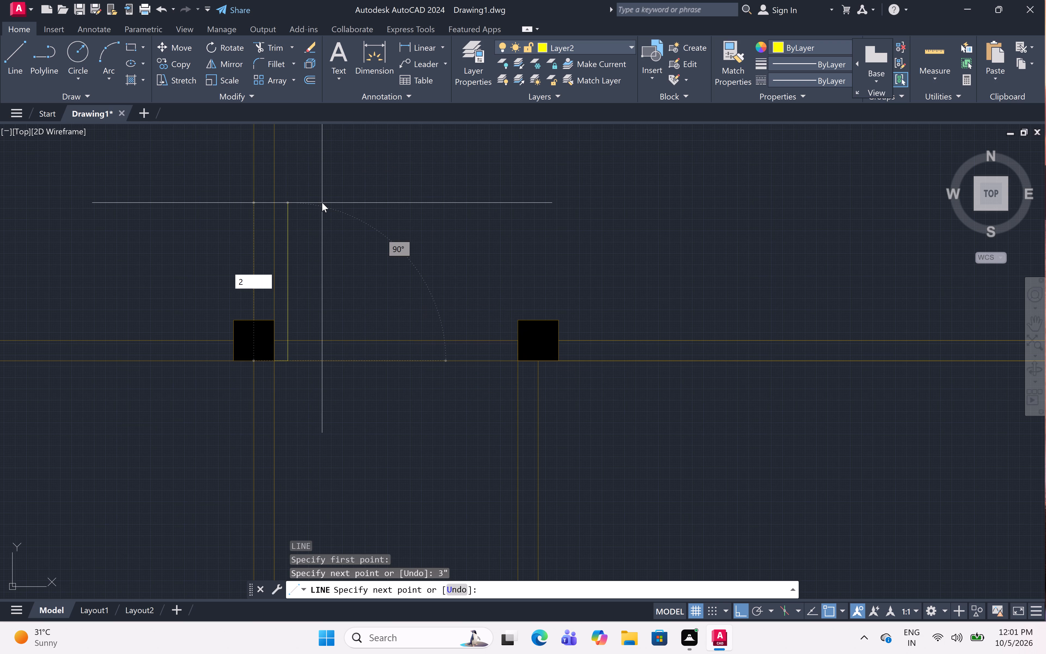
{"action": "type", "text": "'"}
{"action": "key", "text": "space"}
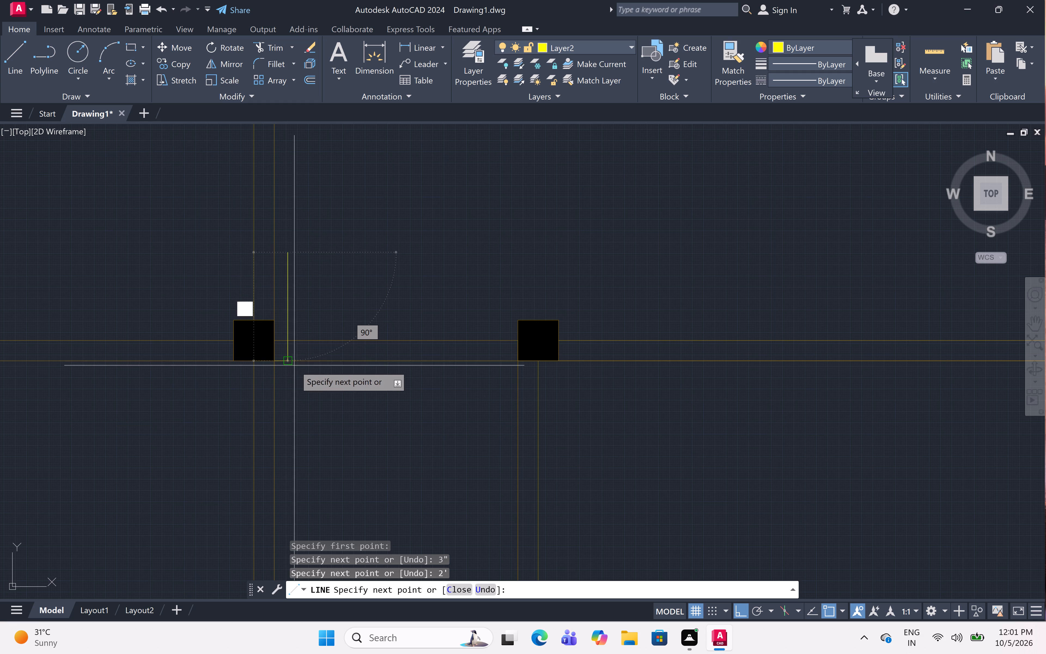
{"action": "left_click", "coordinate": [287, 361]}
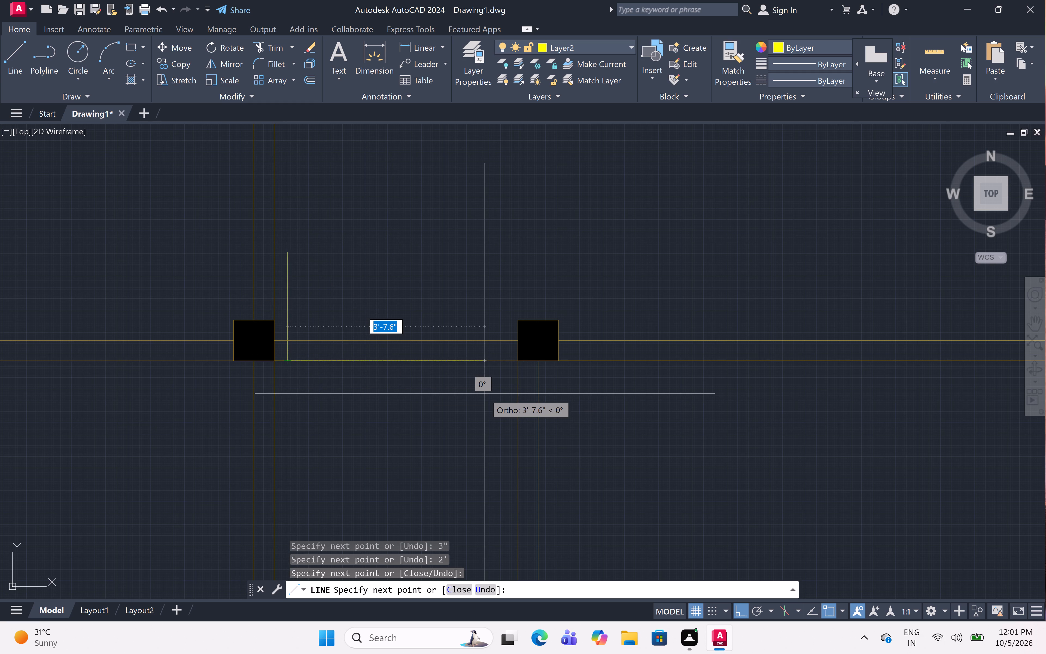
Continue the line 4' right along the wall's lower line, then draw the second 2' door leaf line up and back to its base.
{"action": "key", "text": "4"}
{"action": "key", "text": "apostrophe"}
{"action": "key", "text": "space"}
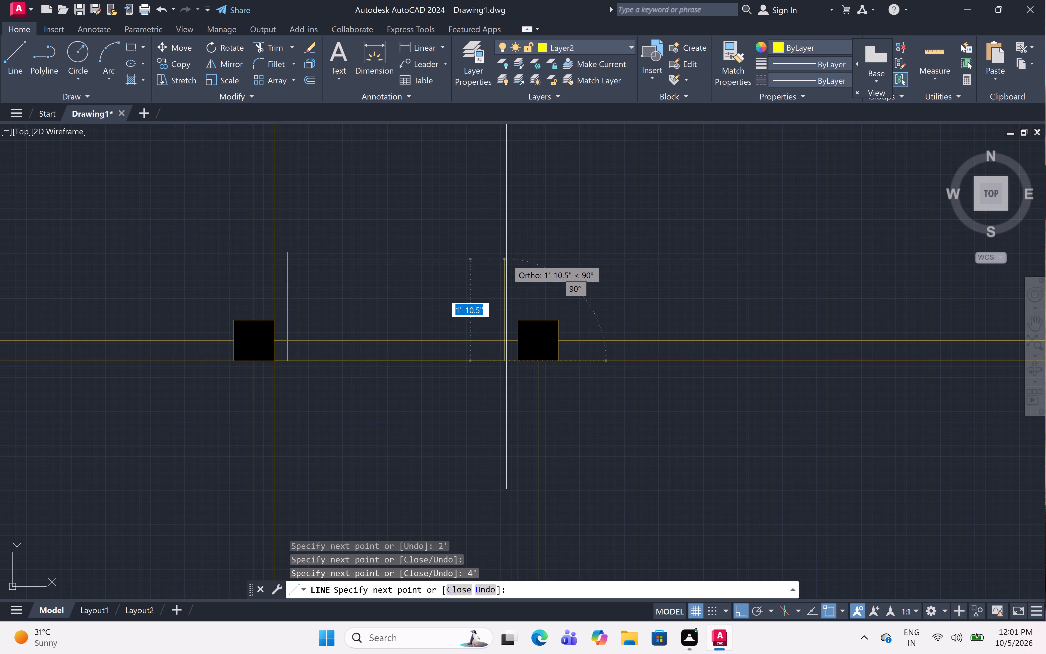
{"action": "type", "text": "2'"}
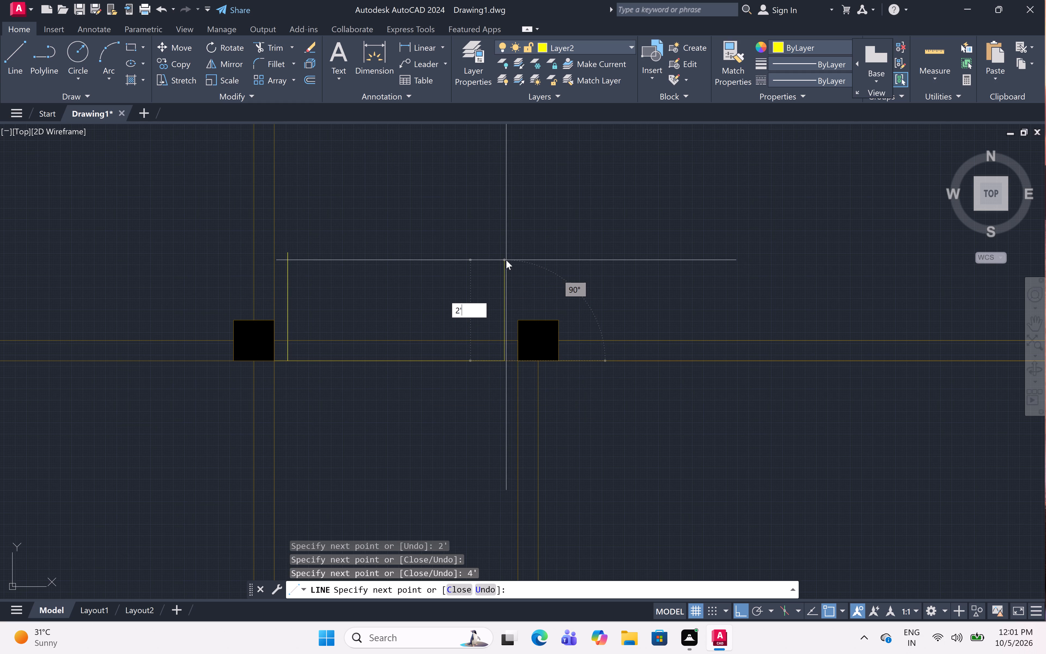
{"action": "key", "text": "space"}
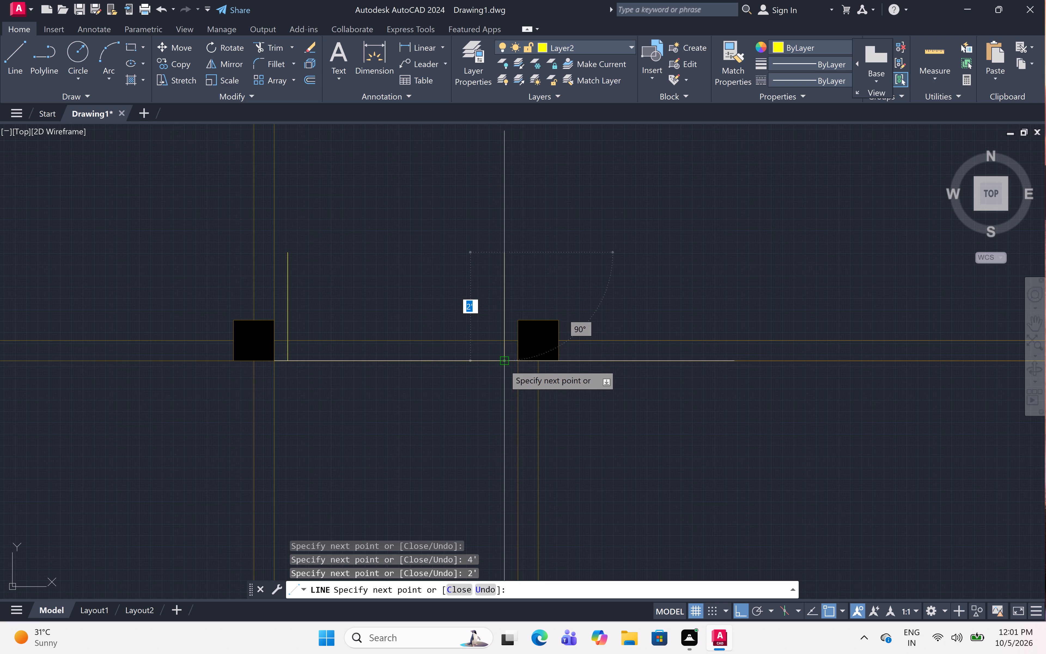
{"action": "left_click_drag", "start_coordinate": [504, 364], "coordinate": [501, 364]}
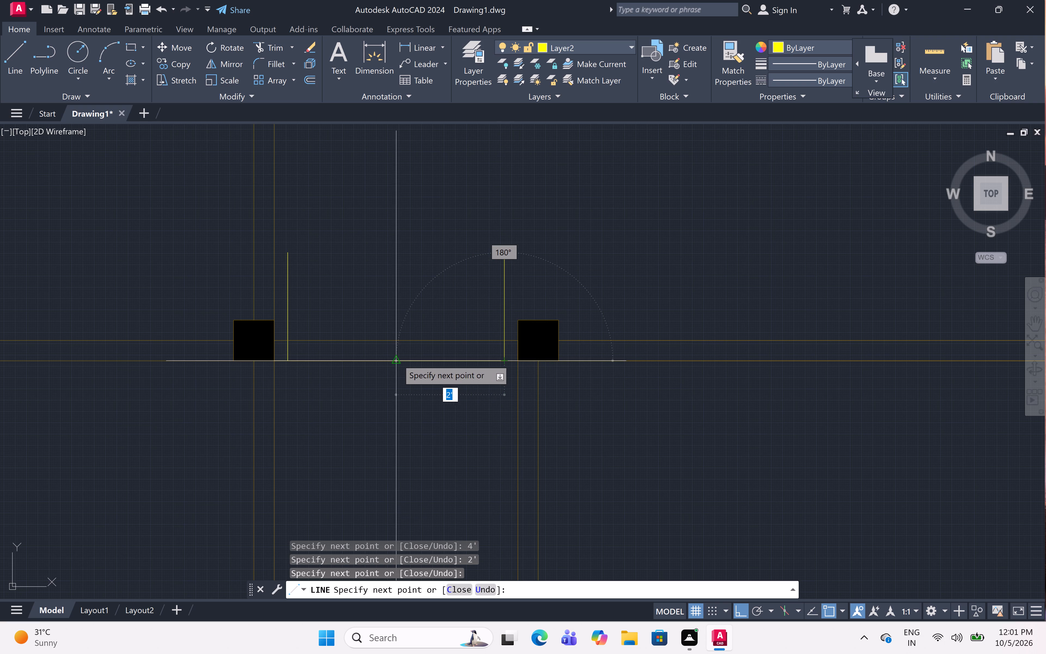
Continue the line to the midpoint of the 4' opening and up across the wall thickness, ending the line there.
{"action": "left_click", "coordinate": [397, 359]}
{"action": "left_click", "coordinate": [397, 343]}
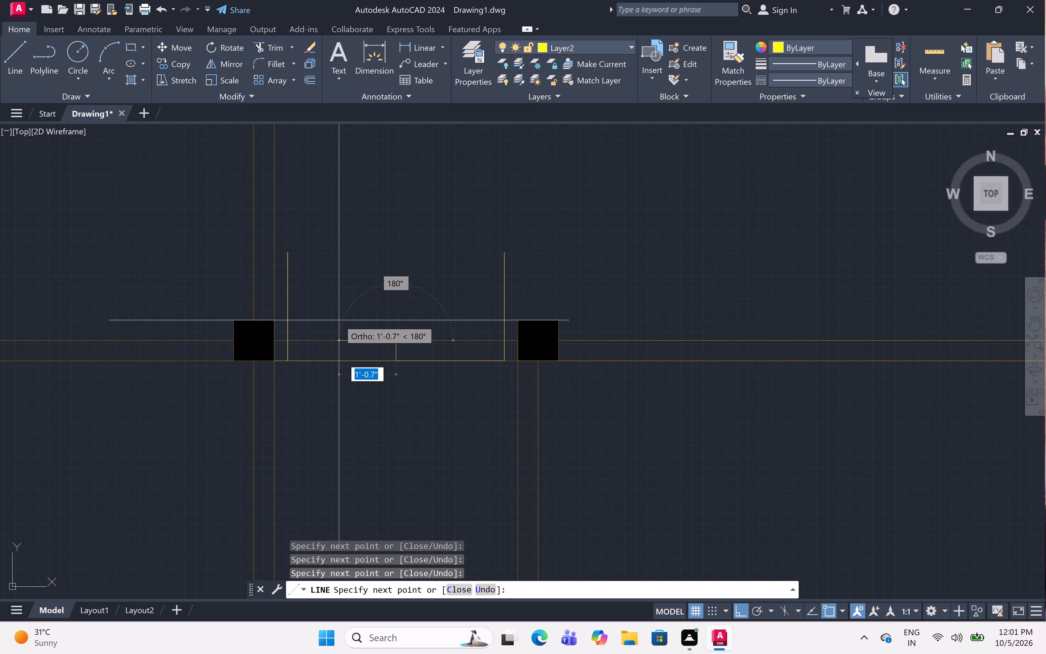
{"action": "key", "text": "Escape"}
From the top-left corner of the corridor's bottom-right column, draw a line 1" up, then a 3' door leaf right and back to its base.
{"action": "scroll", "coordinate": [359, 299], "scroll_direction": "down", "scroll_amount": 6}
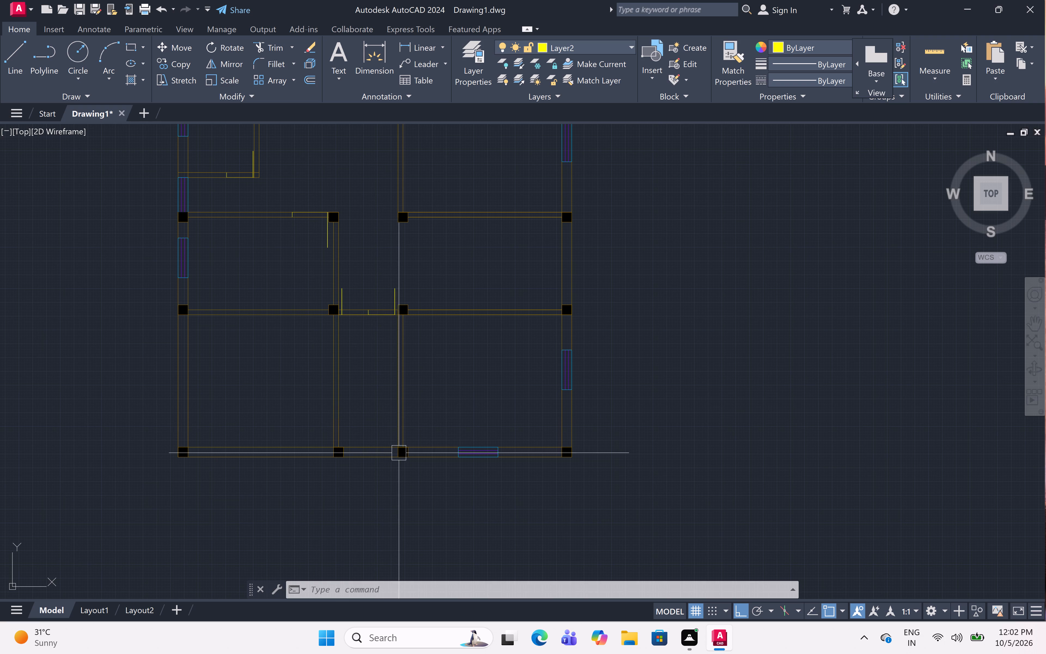
{"action": "scroll", "coordinate": [403, 456], "scroll_direction": "up", "scroll_amount": 2}
{"action": "scroll", "coordinate": [403, 456], "scroll_direction": "down", "scroll_amount": 1}
{"action": "scroll", "coordinate": [403, 456], "scroll_direction": "up", "scroll_amount": 3}
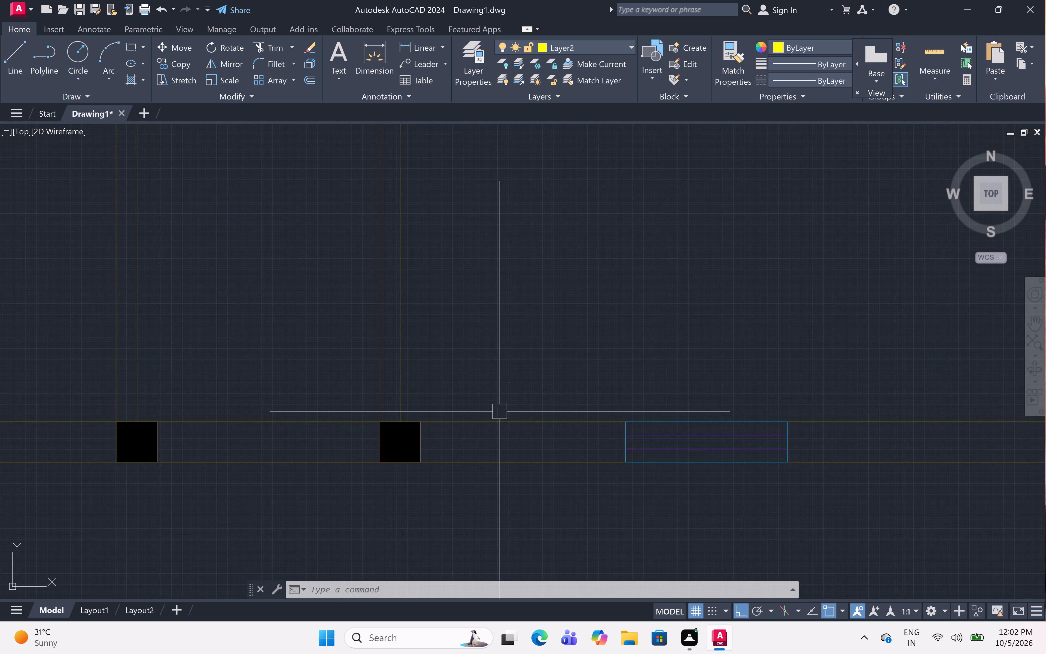
{"action": "type", "text": "l"}
{"action": "key", "text": "space"}
{"action": "left_click", "coordinate": [383, 420]}
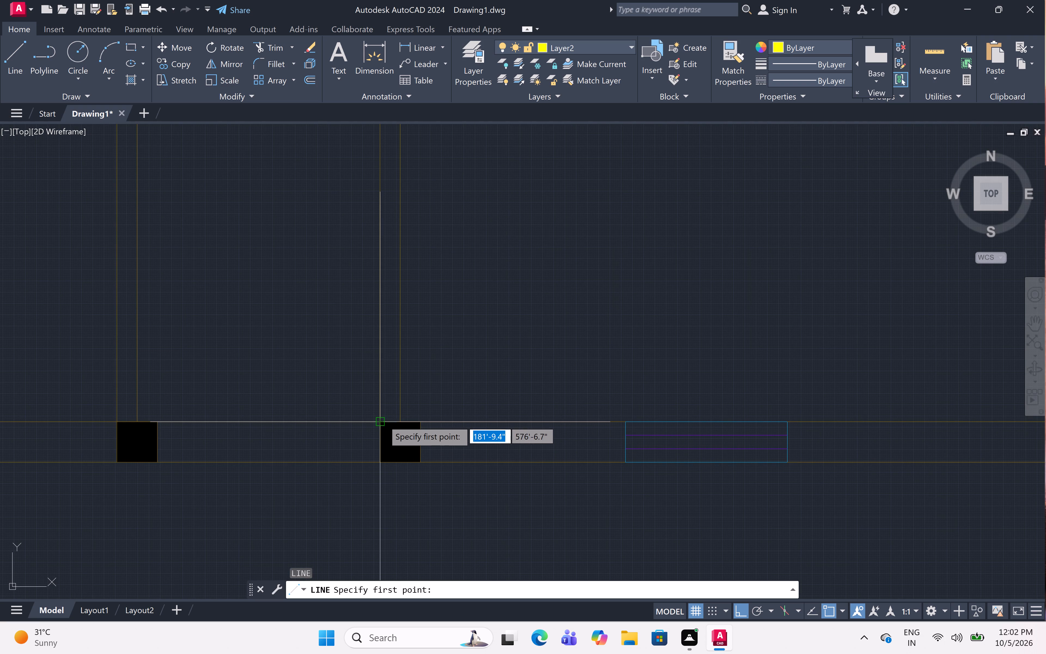
{"action": "key", "text": "1"}
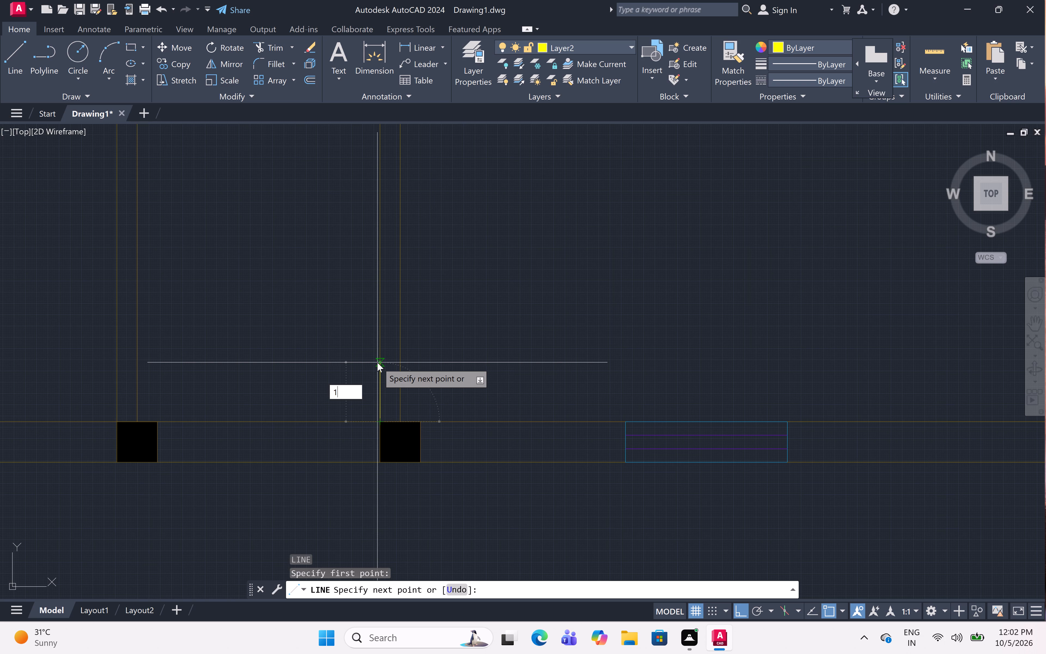
{"action": "key", "text": "shift+quotedbl"}
{"action": "key", "text": "space"}
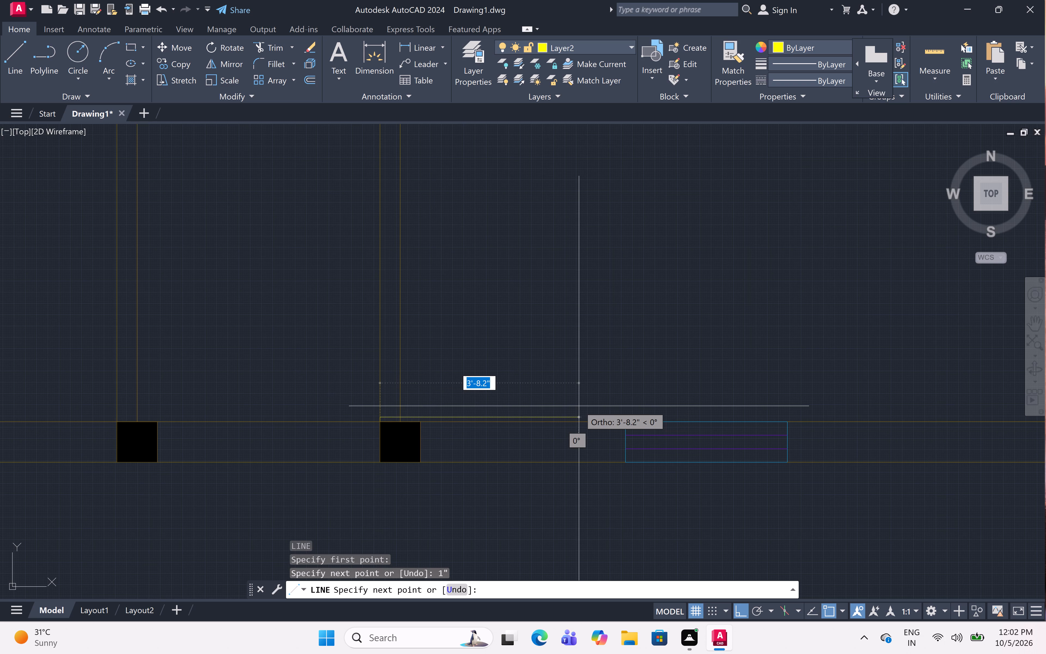
{"action": "type", "text": "3'"}
{"action": "key", "text": "space"}
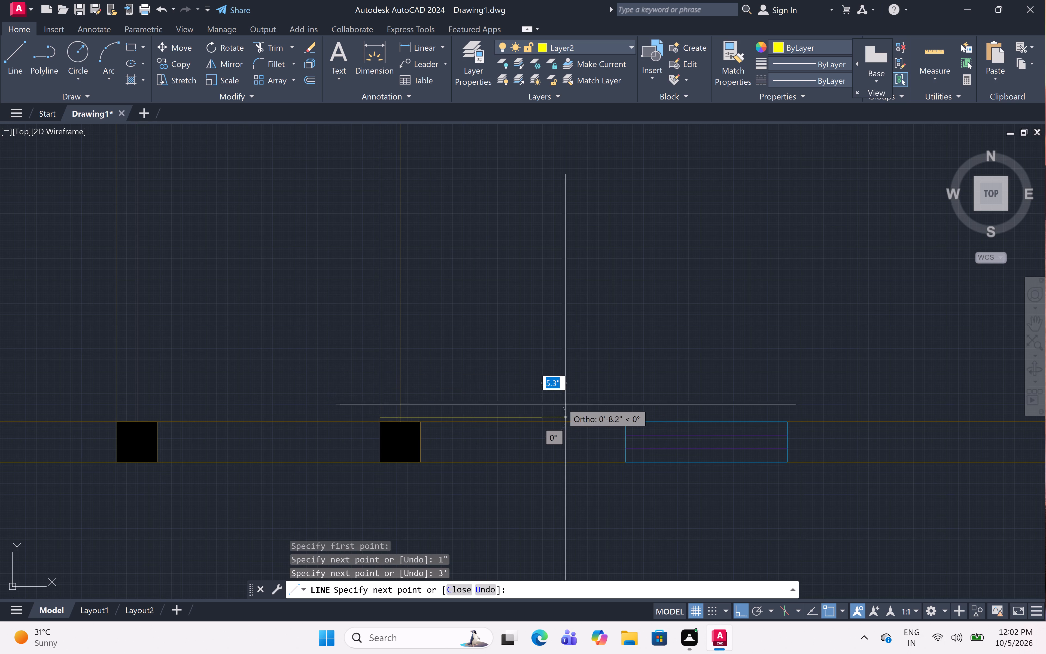
{"action": "left_click", "coordinate": [380, 416]}
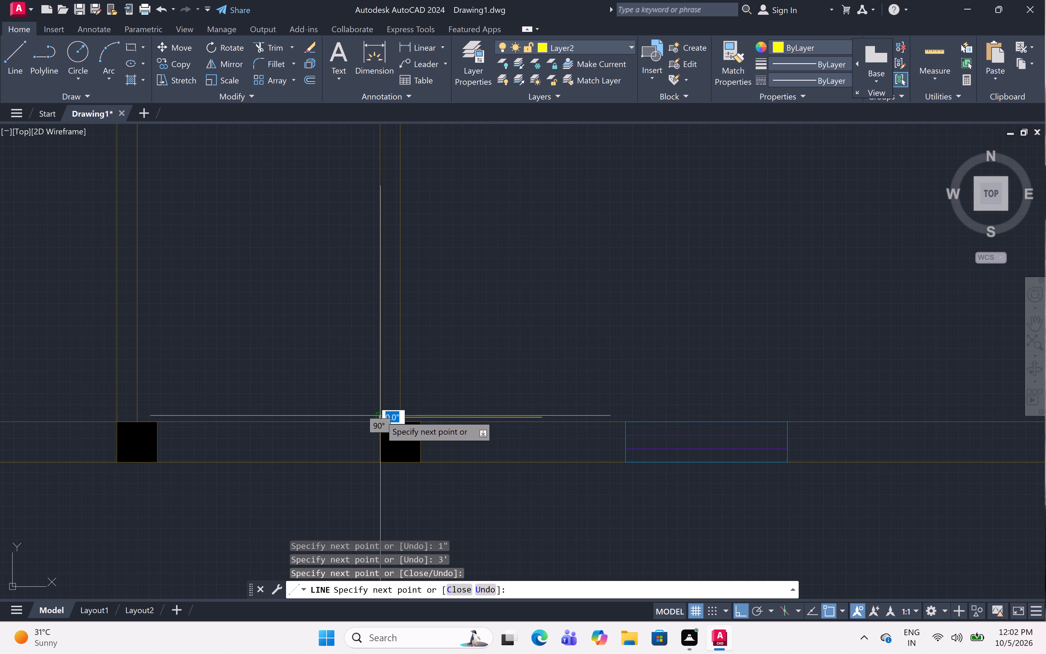
Continue the line 3' up along the partition's corridor face, then across the wall thickness as the door jamb, ending the line there.
{"action": "type", "text": "3'"}
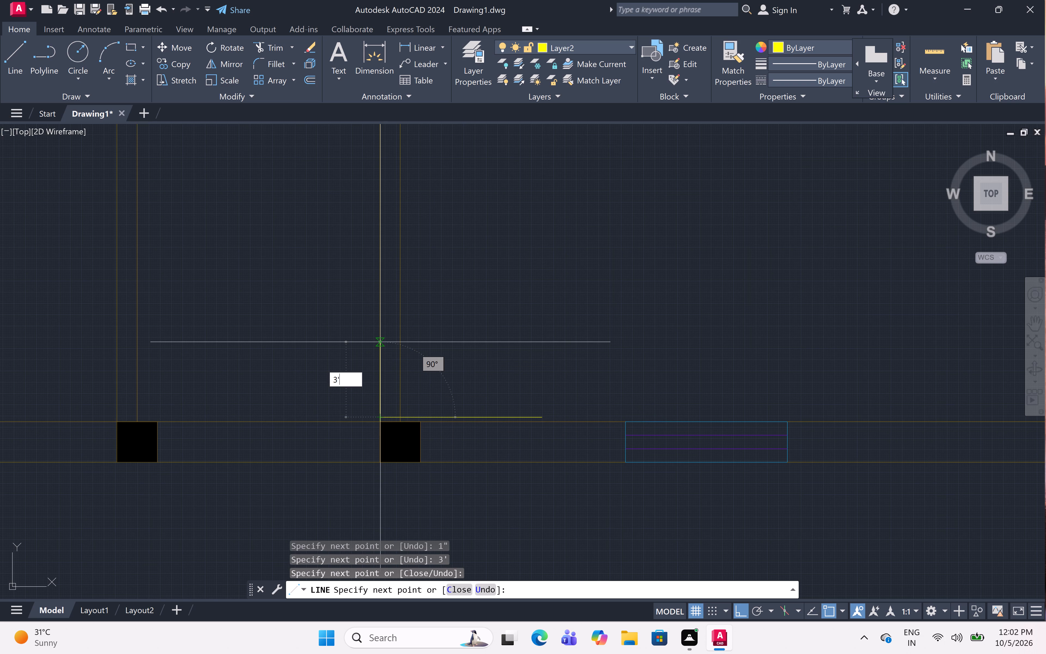
{"action": "key", "text": "space"}
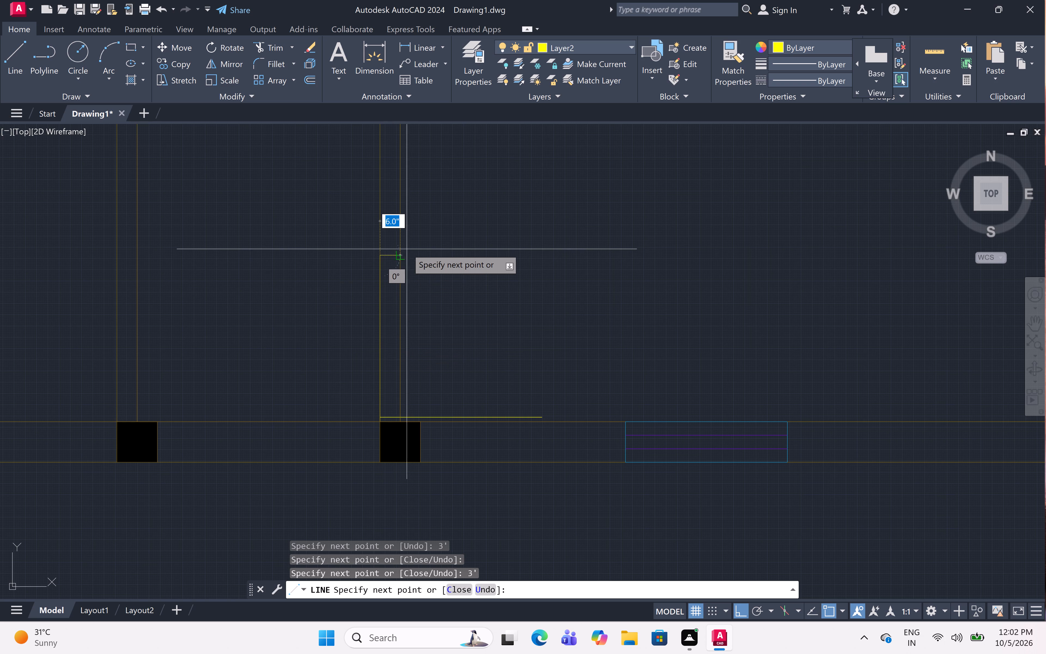
{"action": "left_click", "coordinate": [404, 255]}
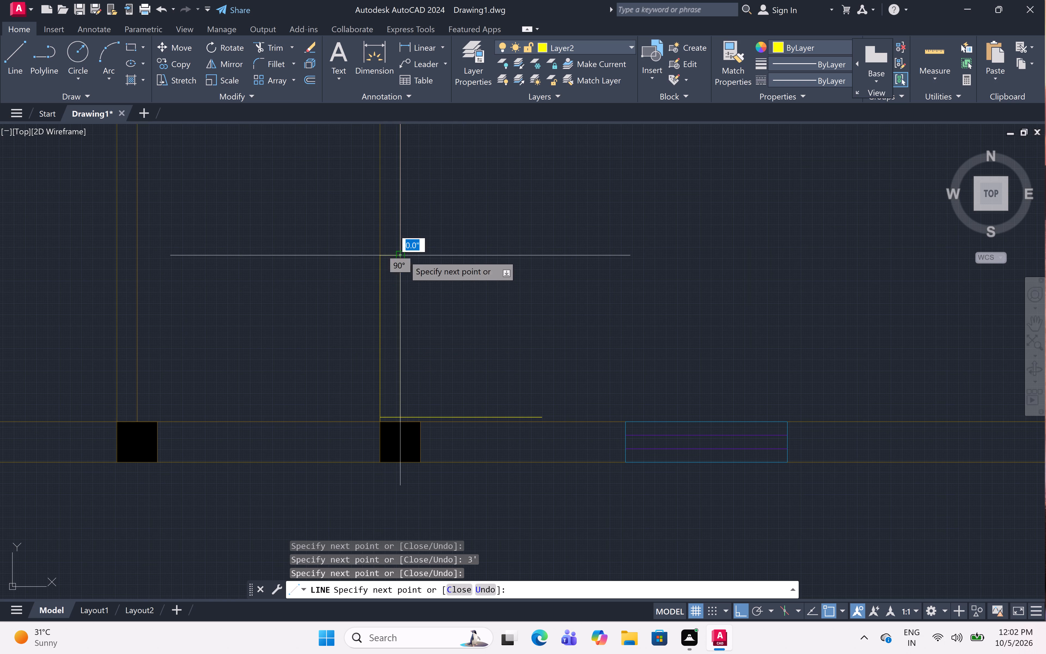
{"action": "key", "text": "Escape"}
Trim away both lines of the partition between the lower-left room and the bottom part of the corridor.
{"action": "scroll", "coordinate": [464, 261], "scroll_direction": "down", "scroll_amount": 1}
{"action": "scroll", "coordinate": [439, 278], "scroll_direction": "down", "scroll_amount": 3}
{"action": "scroll", "coordinate": [436, 305], "scroll_direction": "up", "scroll_amount": 4}
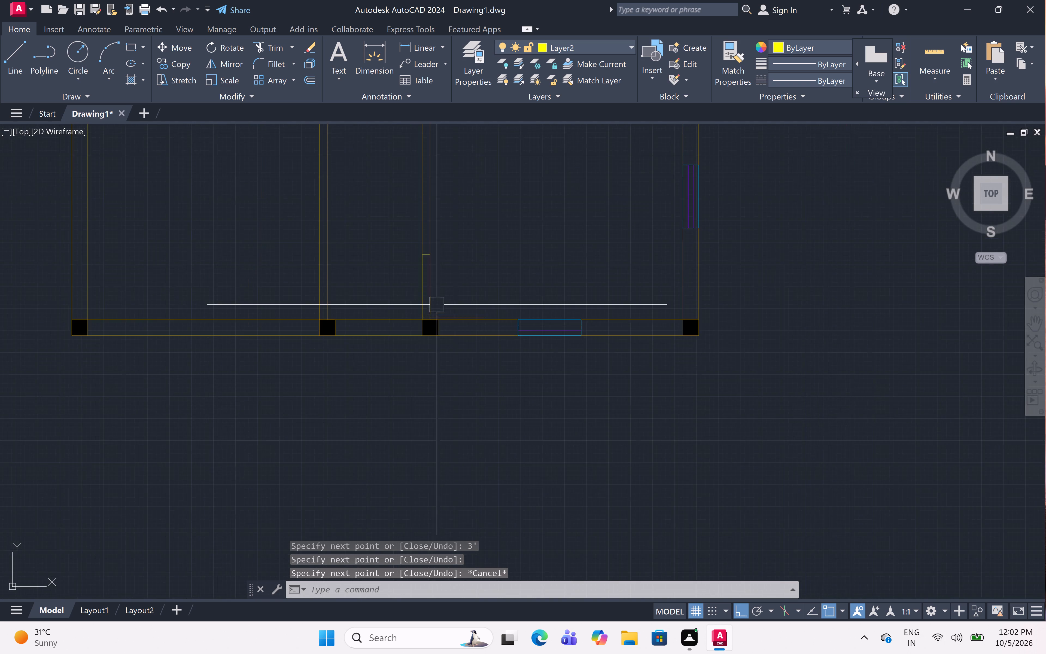
{"action": "scroll", "coordinate": [437, 305], "scroll_direction": "up", "scroll_amount": 2}
{"action": "scroll", "coordinate": [436, 258], "scroll_direction": "down", "scroll_amount": 10}
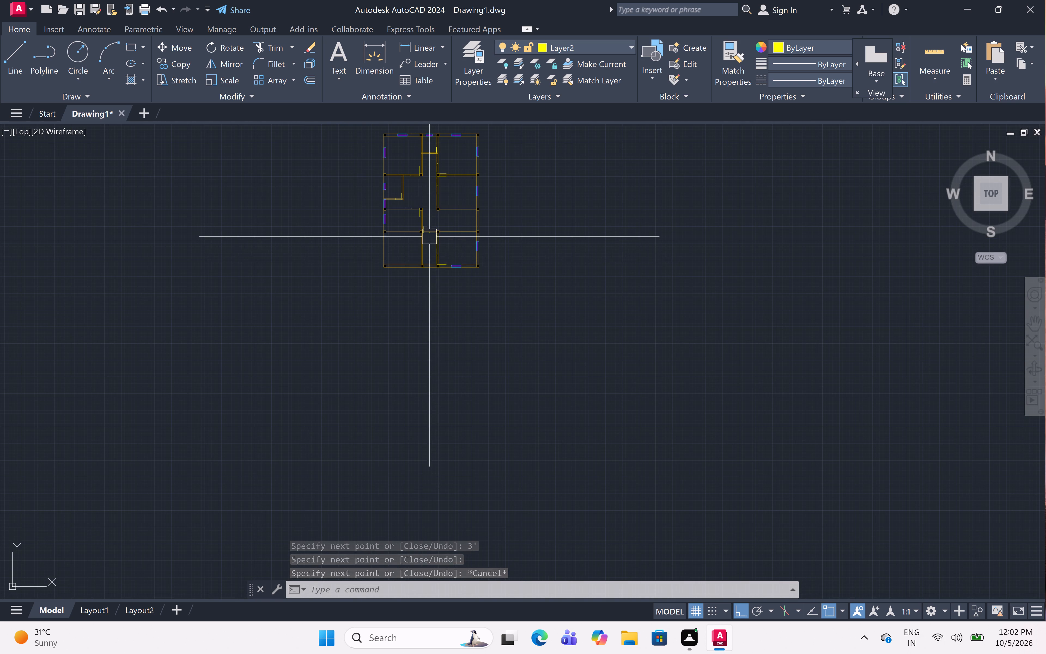
{"action": "scroll", "coordinate": [428, 234], "scroll_direction": "up", "scroll_amount": 1}
{"action": "scroll", "coordinate": [428, 234], "scroll_direction": "down", "scroll_amount": 6}
{"action": "scroll", "coordinate": [428, 234], "scroll_direction": "up", "scroll_amount": 1}
{"action": "type", "text": "tr"}
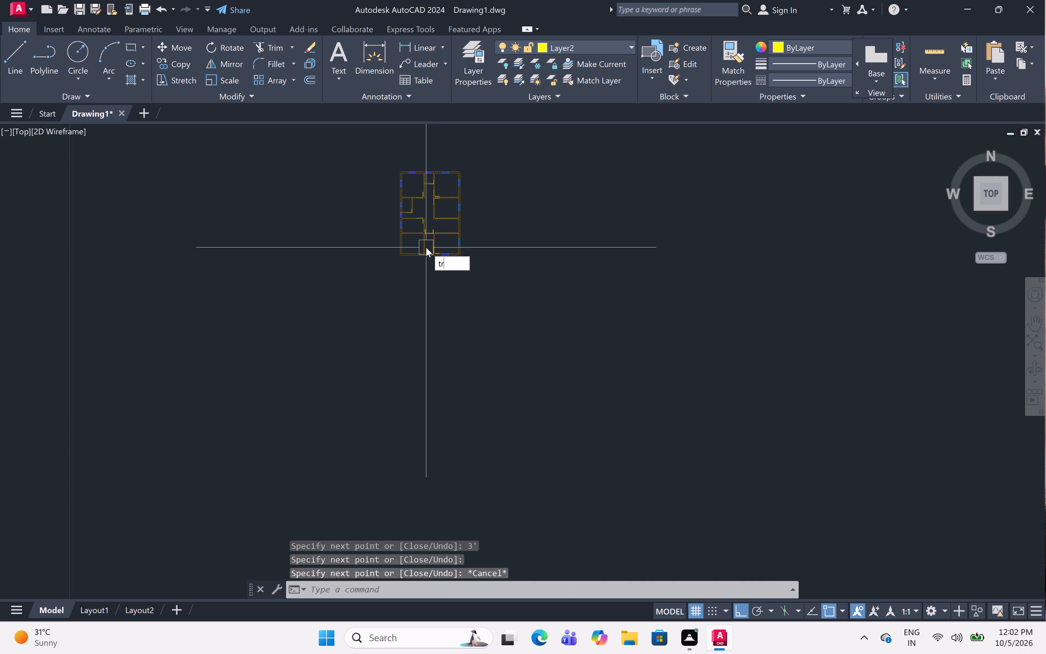
{"action": "key", "text": "space"}
{"action": "scroll", "coordinate": [425, 247], "scroll_direction": "up", "scroll_amount": 2}
{"action": "scroll", "coordinate": [425, 247], "scroll_direction": "down", "scroll_amount": 1}
{"action": "scroll", "coordinate": [425, 247], "scroll_direction": "up", "scroll_amount": 5}
{"action": "scroll", "coordinate": [425, 247], "scroll_direction": "down", "scroll_amount": 1}
{"action": "scroll", "coordinate": [425, 247], "scroll_direction": "up", "scroll_amount": 5}
{"action": "scroll", "coordinate": [425, 247], "scroll_direction": "down", "scroll_amount": 1}
{"action": "left_click", "coordinate": [419, 234]}
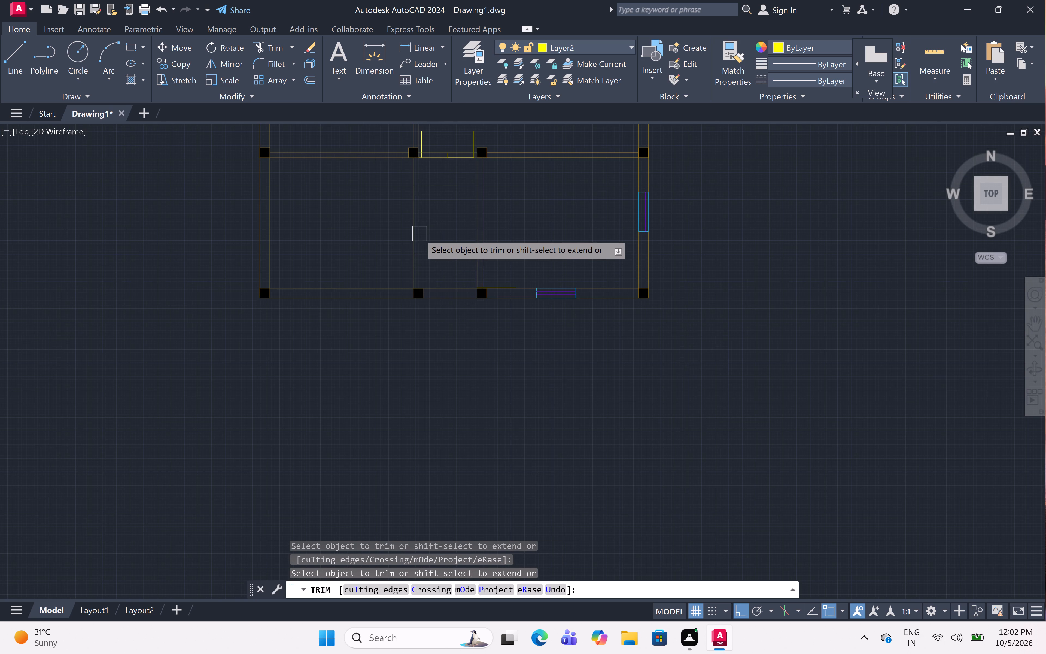
{"action": "left_click", "coordinate": [416, 231]}
{"action": "scroll", "coordinate": [416, 233], "scroll_direction": "down", "scroll_amount": 5}
{"action": "scroll", "coordinate": [417, 236], "scroll_direction": "up", "scroll_amount": 2}
{"action": "scroll", "coordinate": [417, 236], "scroll_direction": "down", "scroll_amount": 1}
{"action": "scroll", "coordinate": [417, 236], "scroll_direction": "up", "scroll_amount": 2}
{"action": "scroll", "coordinate": [417, 236], "scroll_direction": "down", "scroll_amount": 1}
{"action": "scroll", "coordinate": [417, 236], "scroll_direction": "up", "scroll_amount": 2}
{"action": "scroll", "coordinate": [417, 236], "scroll_direction": "down", "scroll_amount": 4}
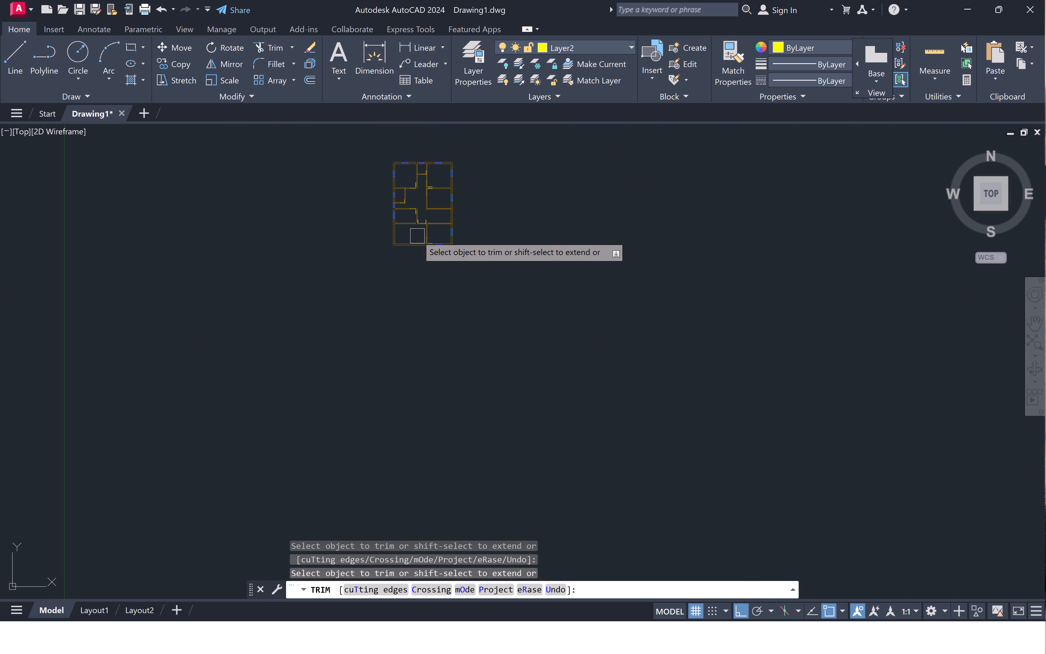
{"action": "key", "text": "Escape"}
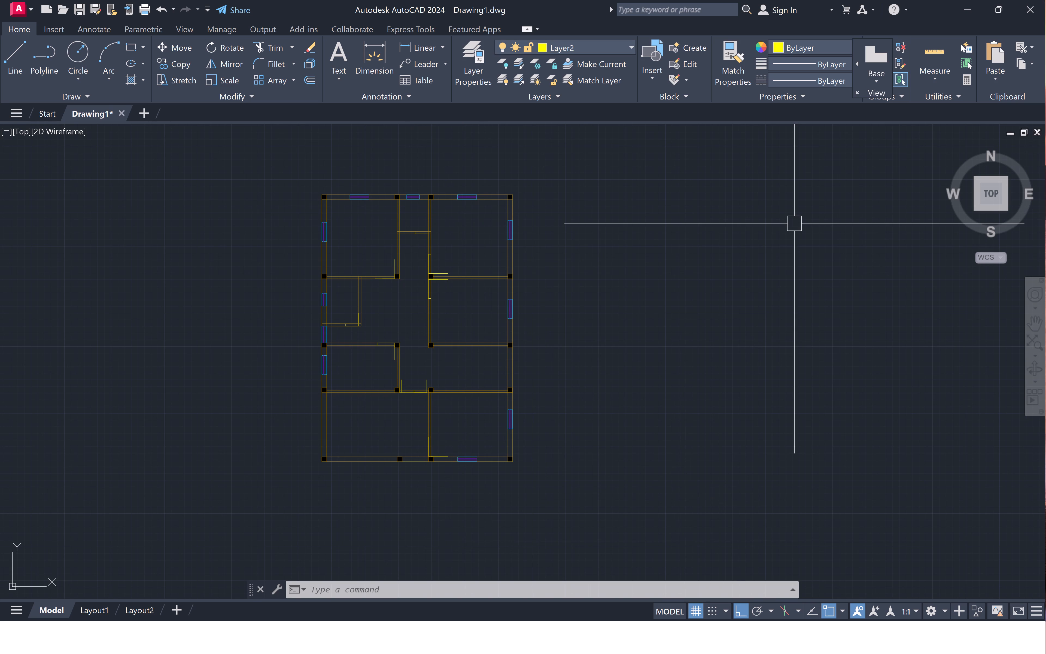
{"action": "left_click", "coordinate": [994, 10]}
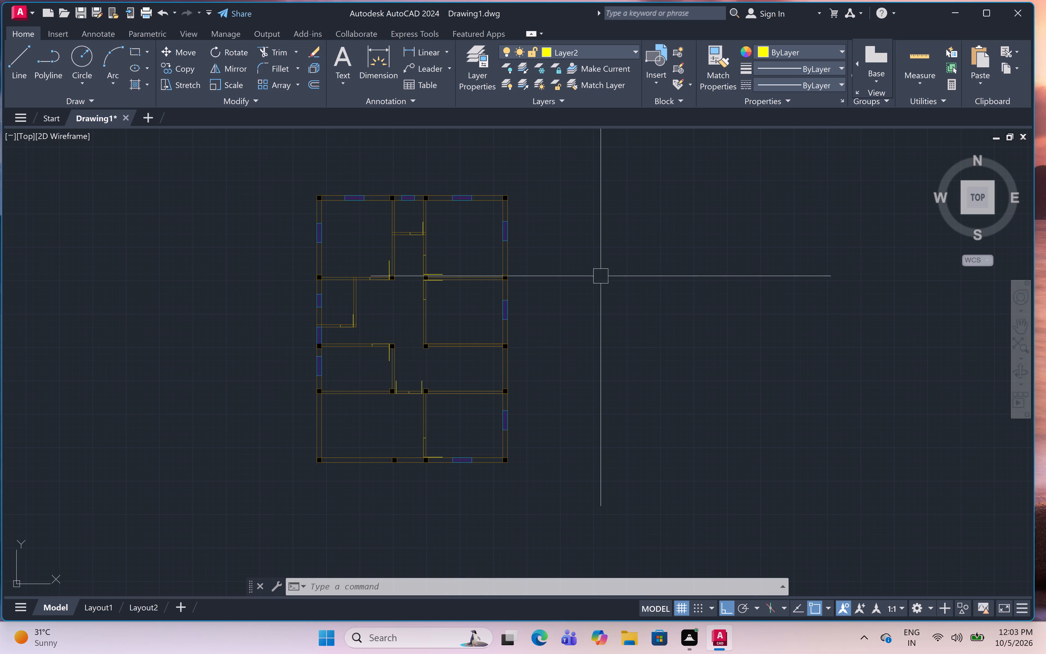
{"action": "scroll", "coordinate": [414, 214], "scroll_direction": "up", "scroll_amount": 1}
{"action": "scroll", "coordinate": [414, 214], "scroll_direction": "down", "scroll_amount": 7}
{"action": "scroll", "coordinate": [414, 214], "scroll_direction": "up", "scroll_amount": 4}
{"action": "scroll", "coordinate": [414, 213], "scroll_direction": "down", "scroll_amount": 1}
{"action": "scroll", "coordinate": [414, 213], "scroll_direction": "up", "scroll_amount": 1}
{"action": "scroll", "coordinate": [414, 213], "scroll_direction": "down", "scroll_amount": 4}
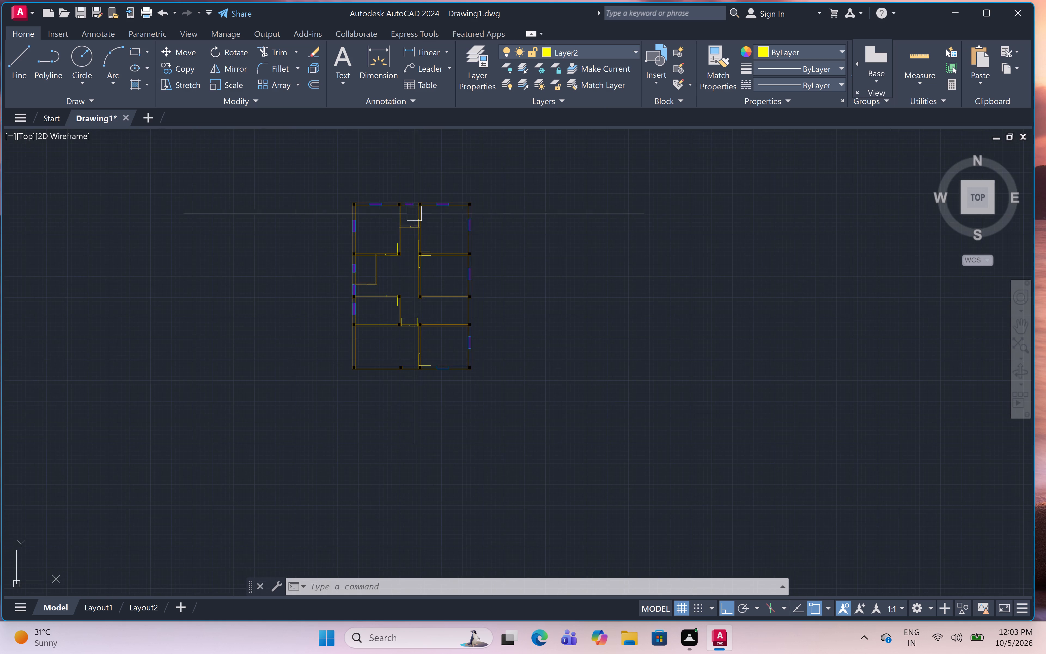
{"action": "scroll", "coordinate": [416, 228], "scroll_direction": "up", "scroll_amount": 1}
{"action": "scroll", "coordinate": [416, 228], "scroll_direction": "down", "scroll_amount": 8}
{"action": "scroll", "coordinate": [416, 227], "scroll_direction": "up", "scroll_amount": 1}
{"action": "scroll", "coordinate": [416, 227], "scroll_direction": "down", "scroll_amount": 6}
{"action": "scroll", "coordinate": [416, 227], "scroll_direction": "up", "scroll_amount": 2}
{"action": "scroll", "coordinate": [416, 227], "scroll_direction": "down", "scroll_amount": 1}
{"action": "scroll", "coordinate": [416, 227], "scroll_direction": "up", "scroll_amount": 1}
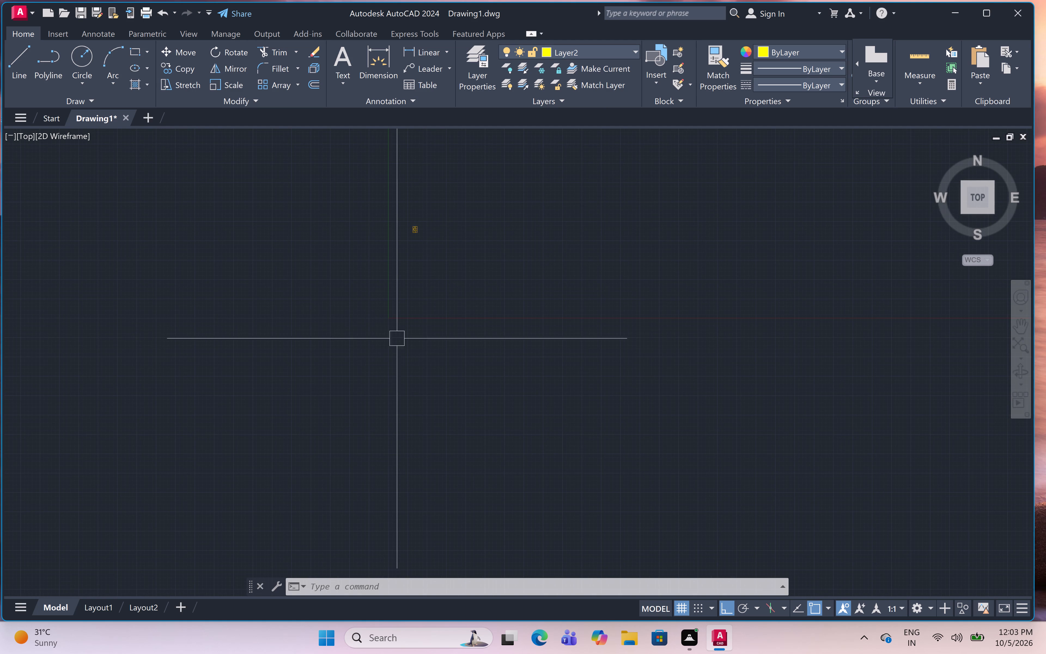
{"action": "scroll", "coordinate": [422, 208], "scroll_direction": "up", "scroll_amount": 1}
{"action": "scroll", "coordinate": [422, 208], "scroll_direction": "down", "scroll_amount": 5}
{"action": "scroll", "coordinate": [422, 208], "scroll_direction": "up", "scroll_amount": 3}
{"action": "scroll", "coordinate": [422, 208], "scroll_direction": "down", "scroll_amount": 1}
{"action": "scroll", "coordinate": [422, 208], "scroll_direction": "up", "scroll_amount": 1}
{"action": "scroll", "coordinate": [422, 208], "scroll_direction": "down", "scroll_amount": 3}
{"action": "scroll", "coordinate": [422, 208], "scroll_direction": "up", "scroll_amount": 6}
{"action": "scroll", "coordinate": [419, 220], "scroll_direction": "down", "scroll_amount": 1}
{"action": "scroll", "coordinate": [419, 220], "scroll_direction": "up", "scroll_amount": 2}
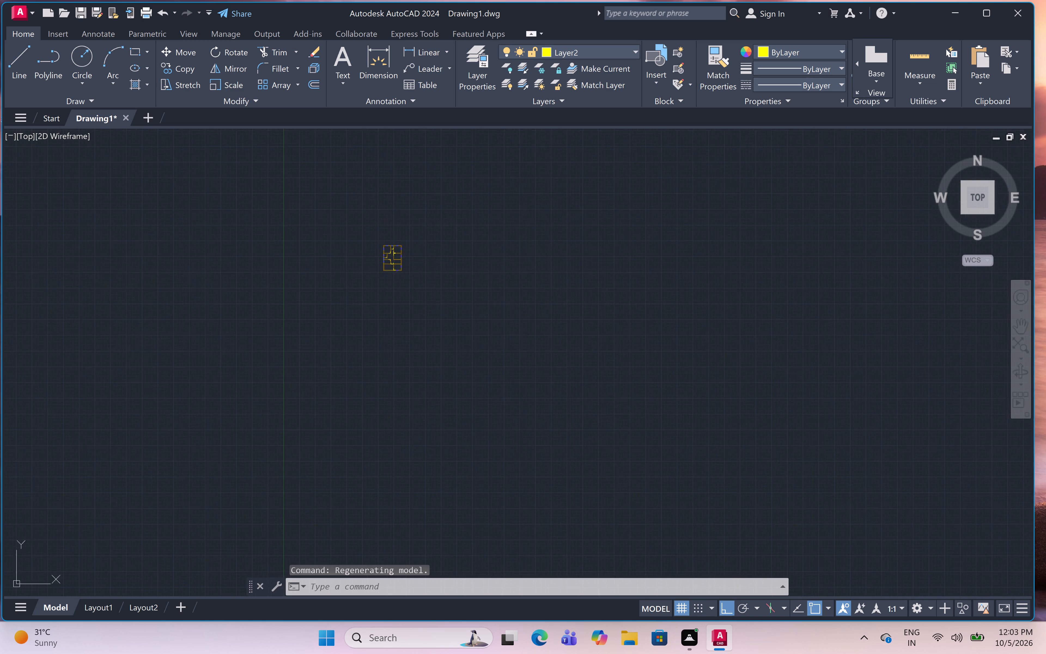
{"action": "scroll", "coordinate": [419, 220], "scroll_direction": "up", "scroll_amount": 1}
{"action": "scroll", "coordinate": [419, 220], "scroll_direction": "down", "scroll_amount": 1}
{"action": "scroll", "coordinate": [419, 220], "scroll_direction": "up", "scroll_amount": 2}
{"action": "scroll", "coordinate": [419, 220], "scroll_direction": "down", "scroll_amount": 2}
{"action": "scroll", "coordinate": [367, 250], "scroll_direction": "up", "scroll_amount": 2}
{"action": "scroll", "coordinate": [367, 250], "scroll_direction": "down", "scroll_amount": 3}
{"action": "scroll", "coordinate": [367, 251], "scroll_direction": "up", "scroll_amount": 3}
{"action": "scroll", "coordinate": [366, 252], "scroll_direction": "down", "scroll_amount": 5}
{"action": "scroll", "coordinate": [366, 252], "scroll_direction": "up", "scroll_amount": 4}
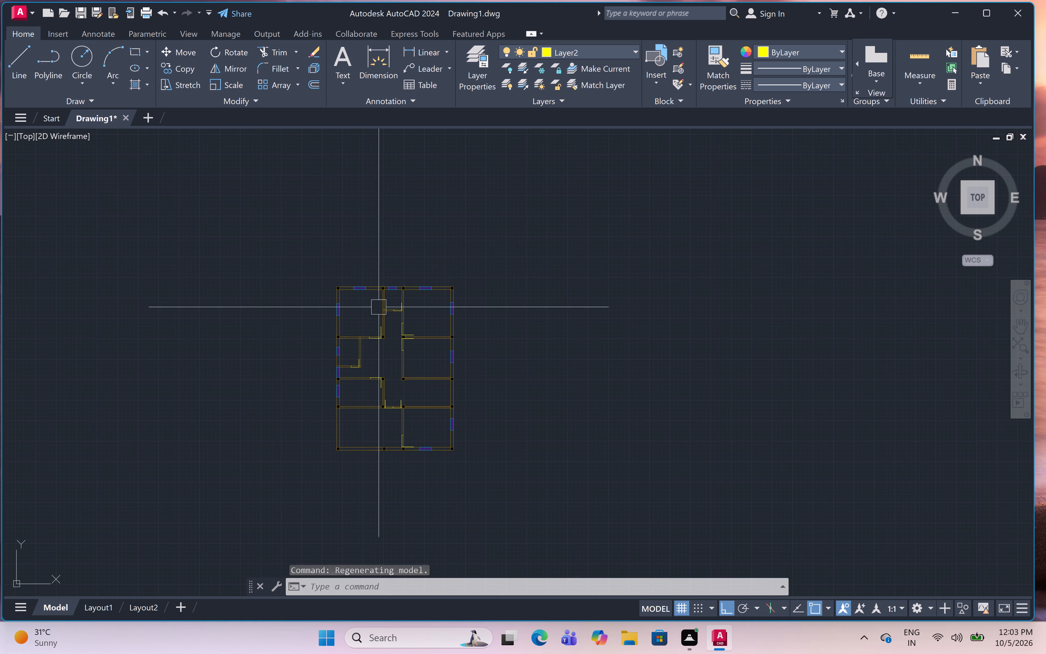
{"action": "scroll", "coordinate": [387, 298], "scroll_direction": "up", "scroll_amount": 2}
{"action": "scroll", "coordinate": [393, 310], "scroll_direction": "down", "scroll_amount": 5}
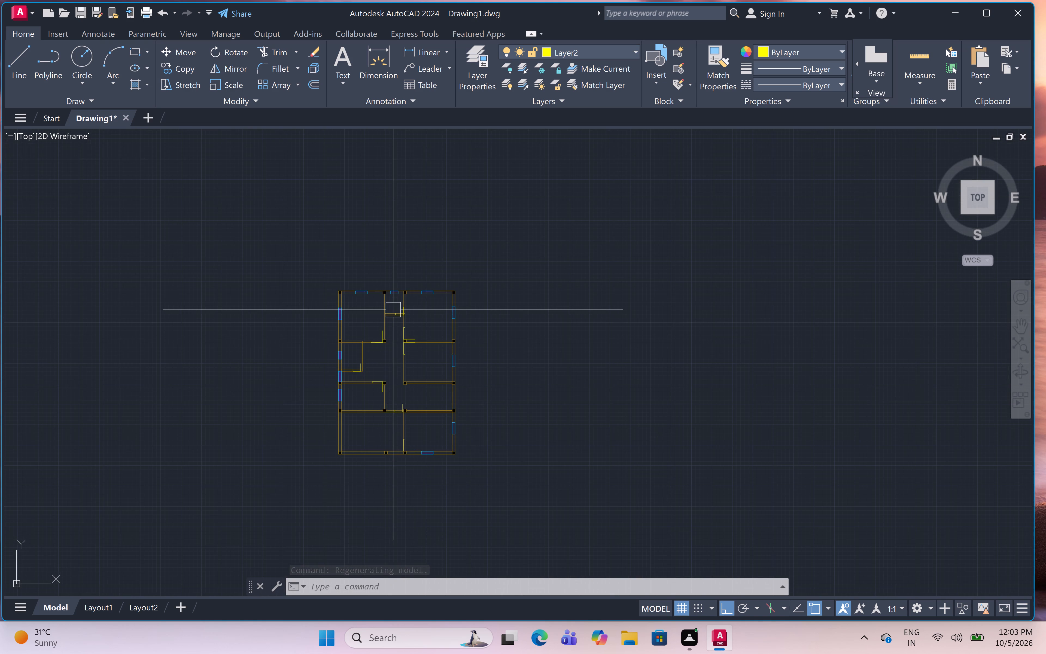
Draw a Start, End, Direction swing arc from the top of the small top-centre room's door leaf to its jamb's upper end.
{"action": "scroll", "coordinate": [394, 314], "scroll_direction": "up", "scroll_amount": 1}
{"action": "scroll", "coordinate": [394, 314], "scroll_direction": "down", "scroll_amount": 1}
{"action": "scroll", "coordinate": [394, 314], "scroll_direction": "up", "scroll_amount": 2}
{"action": "scroll", "coordinate": [394, 314], "scroll_direction": "down", "scroll_amount": 4}
{"action": "scroll", "coordinate": [394, 314], "scroll_direction": "up", "scroll_amount": 4}
{"action": "scroll", "coordinate": [394, 314], "scroll_direction": "down", "scroll_amount": 2}
{"action": "scroll", "coordinate": [394, 314], "scroll_direction": "up", "scroll_amount": 3}
{"action": "scroll", "coordinate": [394, 314], "scroll_direction": "down", "scroll_amount": 2}
{"action": "scroll", "coordinate": [394, 314], "scroll_direction": "up", "scroll_amount": 5}
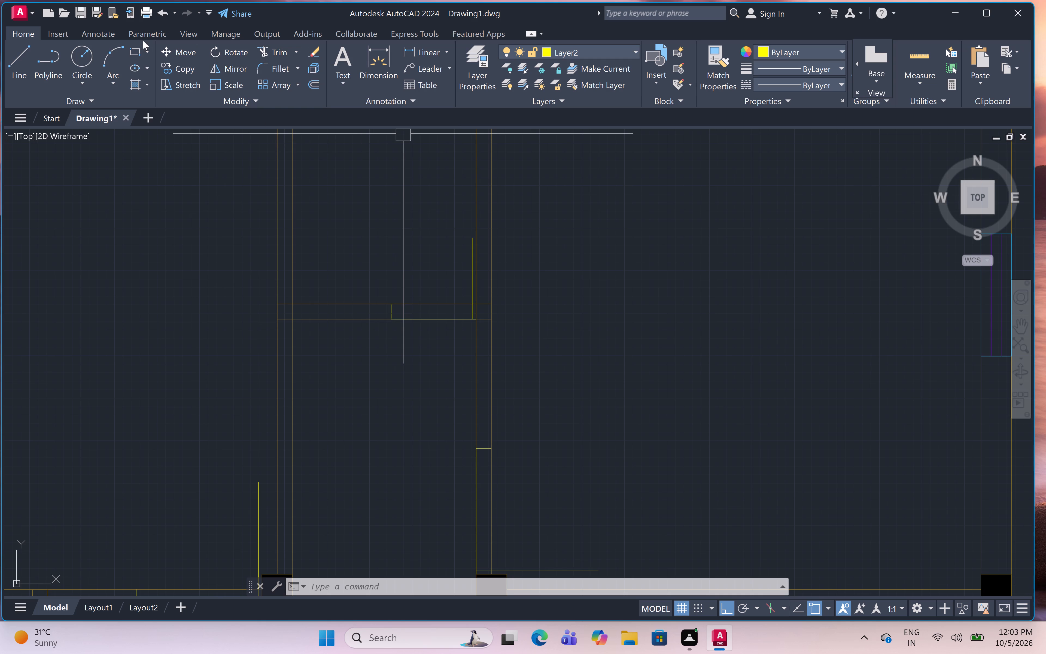
{"action": "left_click", "coordinate": [112, 73]}
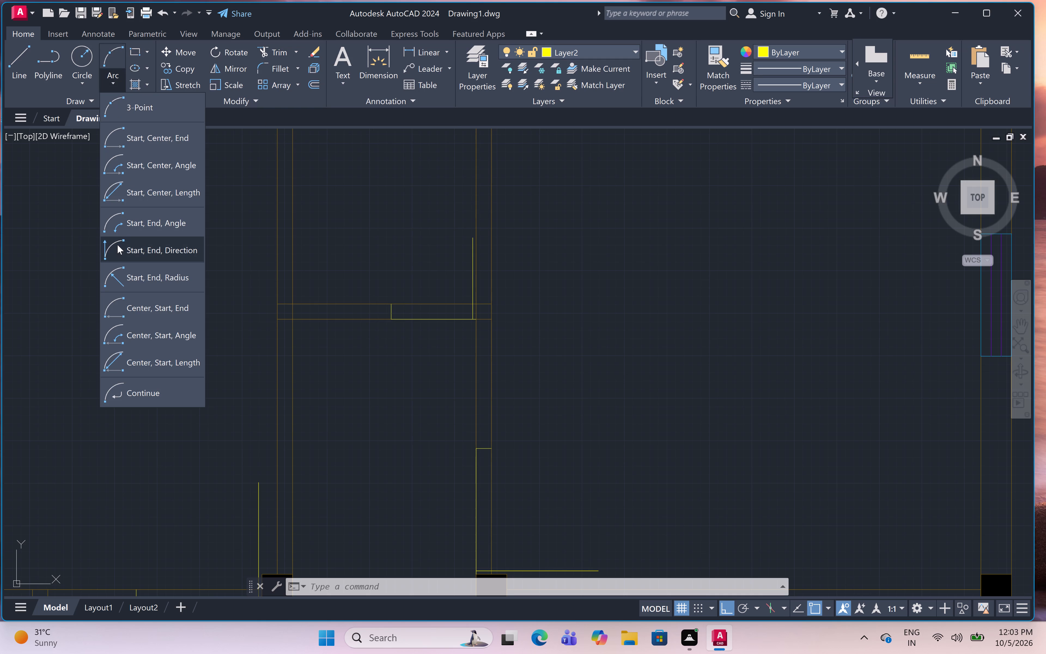
{"action": "left_click", "coordinate": [121, 243]}
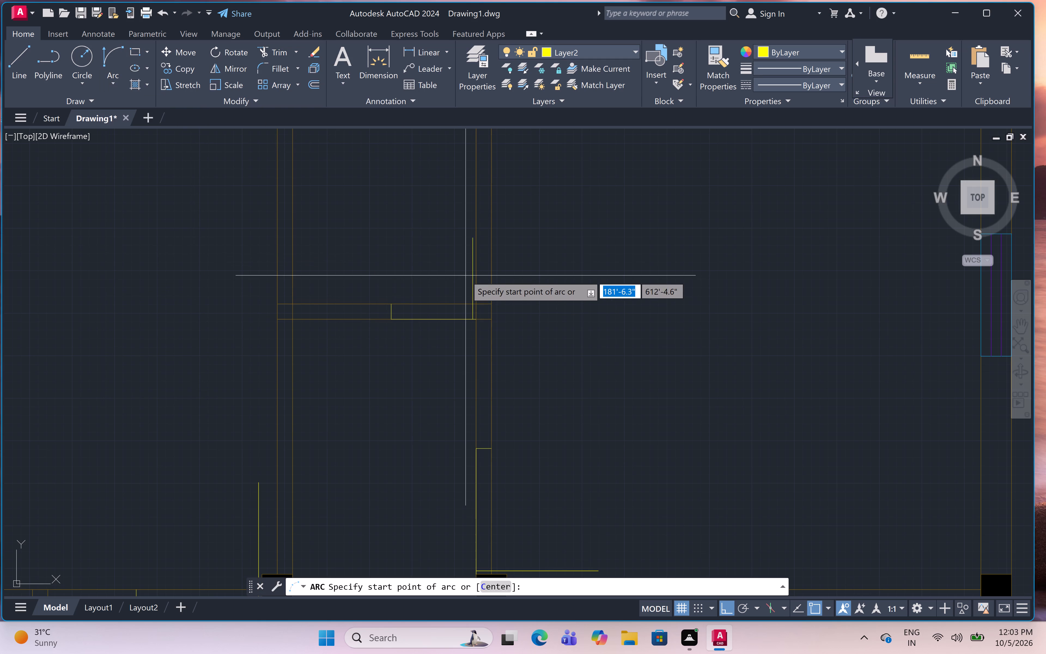
{"action": "scroll", "coordinate": [473, 249], "scroll_direction": "up", "scroll_amount": 1}
{"action": "scroll", "coordinate": [473, 249], "scroll_direction": "down", "scroll_amount": 1}
{"action": "scroll", "coordinate": [473, 249], "scroll_direction": "up", "scroll_amount": 5}
{"action": "left_click", "coordinate": [466, 204]}
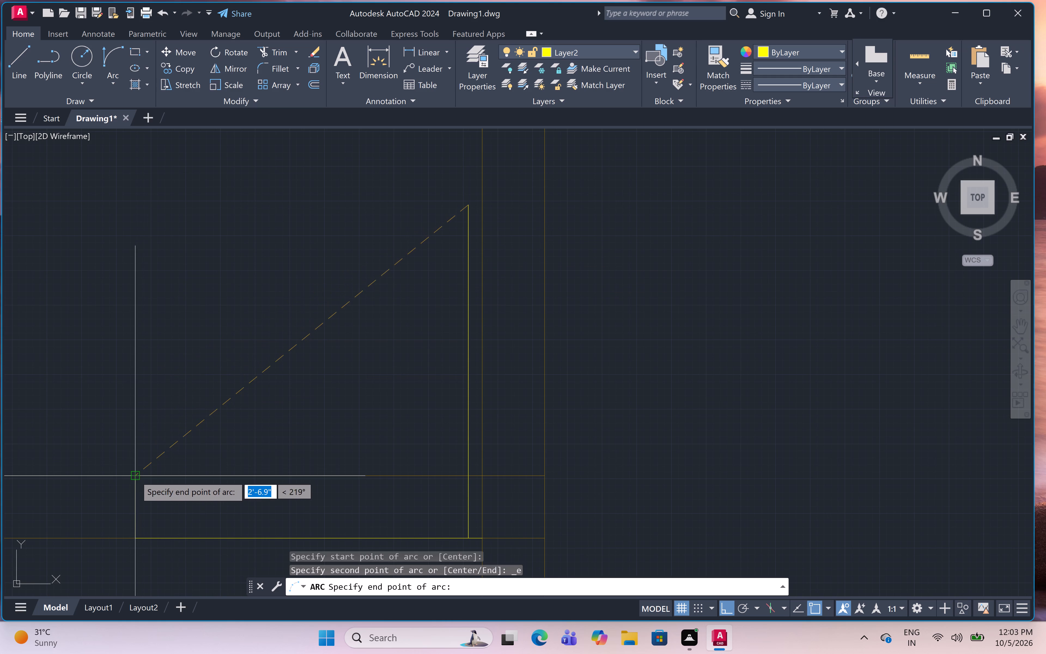
{"action": "left_click_drag", "start_coordinate": [135, 476], "coordinate": [132, 470]}
{"action": "left_click", "coordinate": [101, 398]}
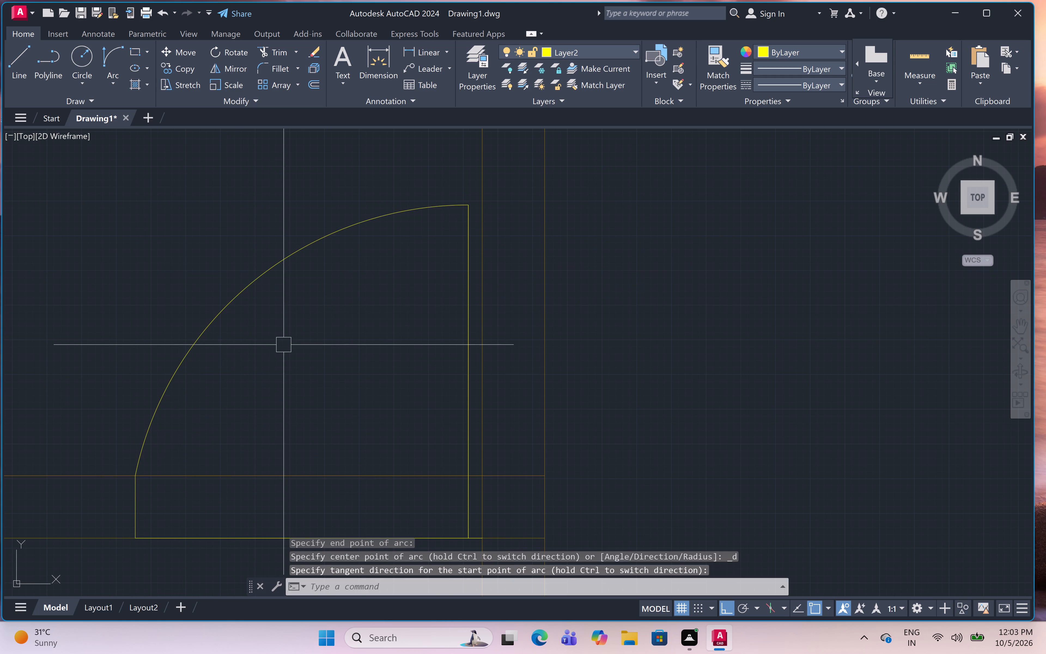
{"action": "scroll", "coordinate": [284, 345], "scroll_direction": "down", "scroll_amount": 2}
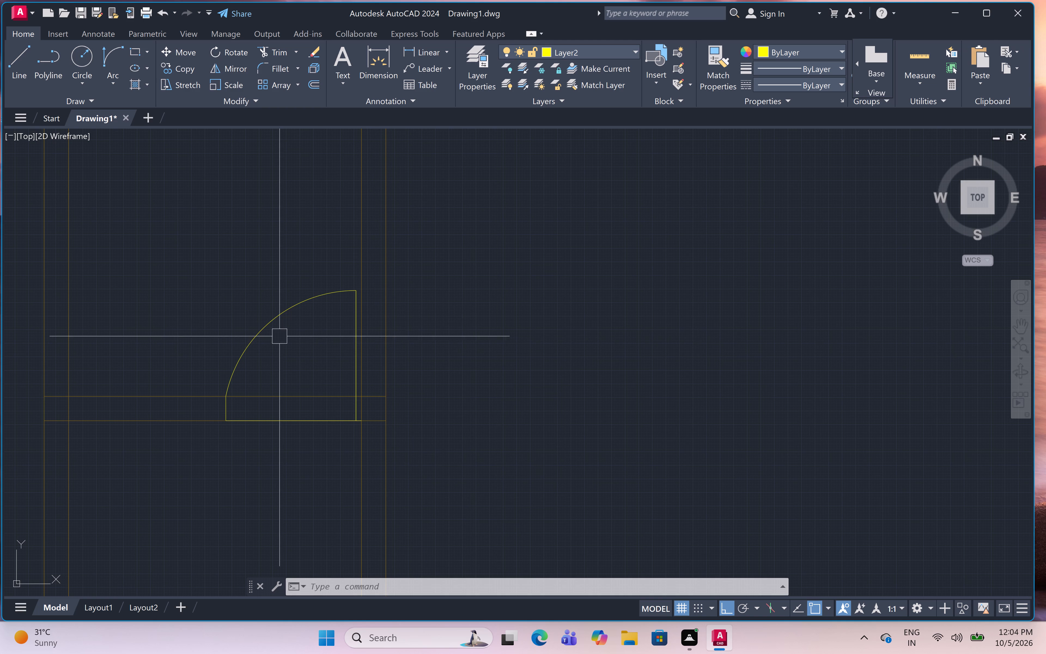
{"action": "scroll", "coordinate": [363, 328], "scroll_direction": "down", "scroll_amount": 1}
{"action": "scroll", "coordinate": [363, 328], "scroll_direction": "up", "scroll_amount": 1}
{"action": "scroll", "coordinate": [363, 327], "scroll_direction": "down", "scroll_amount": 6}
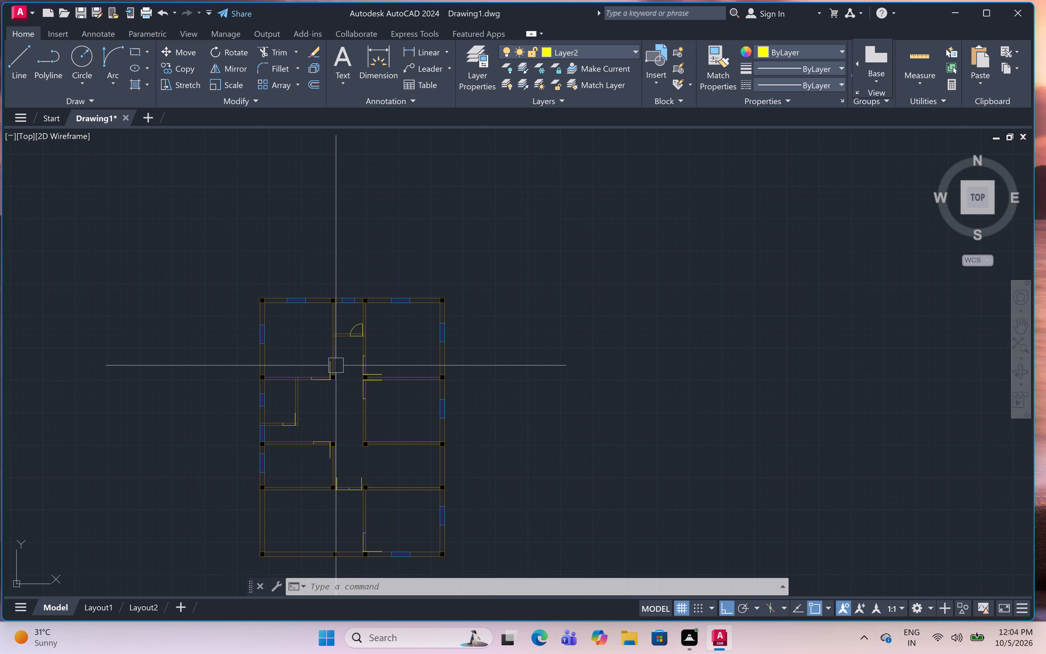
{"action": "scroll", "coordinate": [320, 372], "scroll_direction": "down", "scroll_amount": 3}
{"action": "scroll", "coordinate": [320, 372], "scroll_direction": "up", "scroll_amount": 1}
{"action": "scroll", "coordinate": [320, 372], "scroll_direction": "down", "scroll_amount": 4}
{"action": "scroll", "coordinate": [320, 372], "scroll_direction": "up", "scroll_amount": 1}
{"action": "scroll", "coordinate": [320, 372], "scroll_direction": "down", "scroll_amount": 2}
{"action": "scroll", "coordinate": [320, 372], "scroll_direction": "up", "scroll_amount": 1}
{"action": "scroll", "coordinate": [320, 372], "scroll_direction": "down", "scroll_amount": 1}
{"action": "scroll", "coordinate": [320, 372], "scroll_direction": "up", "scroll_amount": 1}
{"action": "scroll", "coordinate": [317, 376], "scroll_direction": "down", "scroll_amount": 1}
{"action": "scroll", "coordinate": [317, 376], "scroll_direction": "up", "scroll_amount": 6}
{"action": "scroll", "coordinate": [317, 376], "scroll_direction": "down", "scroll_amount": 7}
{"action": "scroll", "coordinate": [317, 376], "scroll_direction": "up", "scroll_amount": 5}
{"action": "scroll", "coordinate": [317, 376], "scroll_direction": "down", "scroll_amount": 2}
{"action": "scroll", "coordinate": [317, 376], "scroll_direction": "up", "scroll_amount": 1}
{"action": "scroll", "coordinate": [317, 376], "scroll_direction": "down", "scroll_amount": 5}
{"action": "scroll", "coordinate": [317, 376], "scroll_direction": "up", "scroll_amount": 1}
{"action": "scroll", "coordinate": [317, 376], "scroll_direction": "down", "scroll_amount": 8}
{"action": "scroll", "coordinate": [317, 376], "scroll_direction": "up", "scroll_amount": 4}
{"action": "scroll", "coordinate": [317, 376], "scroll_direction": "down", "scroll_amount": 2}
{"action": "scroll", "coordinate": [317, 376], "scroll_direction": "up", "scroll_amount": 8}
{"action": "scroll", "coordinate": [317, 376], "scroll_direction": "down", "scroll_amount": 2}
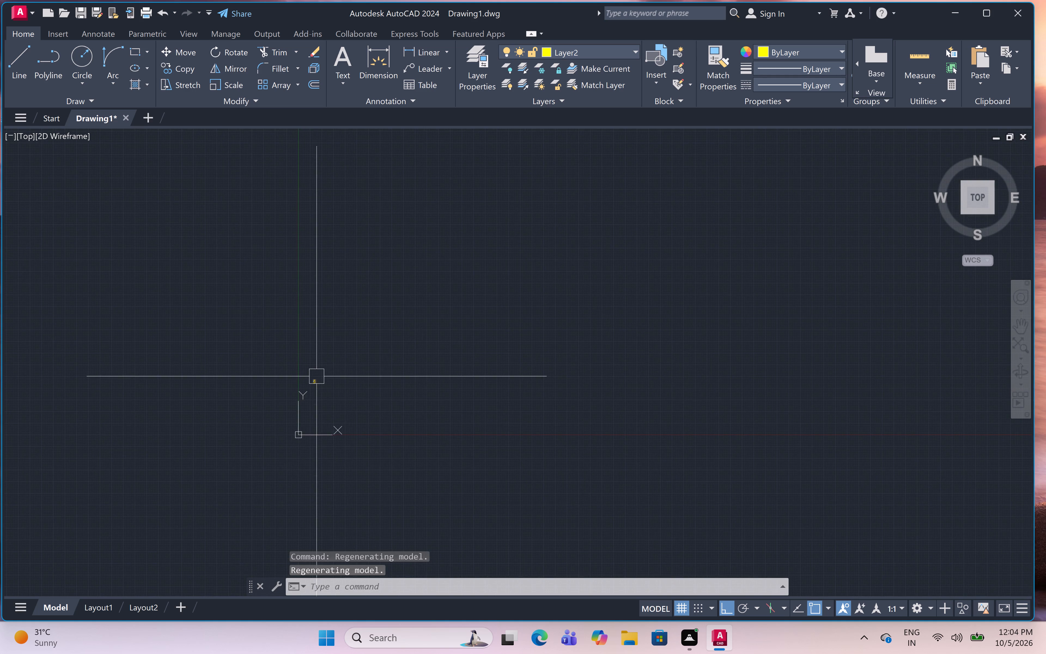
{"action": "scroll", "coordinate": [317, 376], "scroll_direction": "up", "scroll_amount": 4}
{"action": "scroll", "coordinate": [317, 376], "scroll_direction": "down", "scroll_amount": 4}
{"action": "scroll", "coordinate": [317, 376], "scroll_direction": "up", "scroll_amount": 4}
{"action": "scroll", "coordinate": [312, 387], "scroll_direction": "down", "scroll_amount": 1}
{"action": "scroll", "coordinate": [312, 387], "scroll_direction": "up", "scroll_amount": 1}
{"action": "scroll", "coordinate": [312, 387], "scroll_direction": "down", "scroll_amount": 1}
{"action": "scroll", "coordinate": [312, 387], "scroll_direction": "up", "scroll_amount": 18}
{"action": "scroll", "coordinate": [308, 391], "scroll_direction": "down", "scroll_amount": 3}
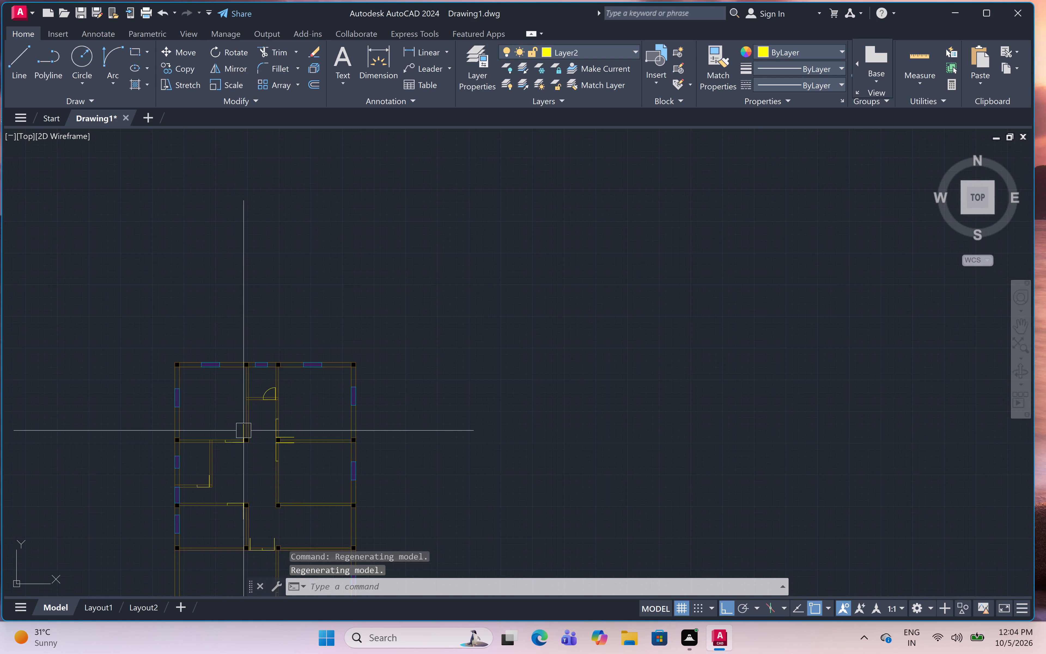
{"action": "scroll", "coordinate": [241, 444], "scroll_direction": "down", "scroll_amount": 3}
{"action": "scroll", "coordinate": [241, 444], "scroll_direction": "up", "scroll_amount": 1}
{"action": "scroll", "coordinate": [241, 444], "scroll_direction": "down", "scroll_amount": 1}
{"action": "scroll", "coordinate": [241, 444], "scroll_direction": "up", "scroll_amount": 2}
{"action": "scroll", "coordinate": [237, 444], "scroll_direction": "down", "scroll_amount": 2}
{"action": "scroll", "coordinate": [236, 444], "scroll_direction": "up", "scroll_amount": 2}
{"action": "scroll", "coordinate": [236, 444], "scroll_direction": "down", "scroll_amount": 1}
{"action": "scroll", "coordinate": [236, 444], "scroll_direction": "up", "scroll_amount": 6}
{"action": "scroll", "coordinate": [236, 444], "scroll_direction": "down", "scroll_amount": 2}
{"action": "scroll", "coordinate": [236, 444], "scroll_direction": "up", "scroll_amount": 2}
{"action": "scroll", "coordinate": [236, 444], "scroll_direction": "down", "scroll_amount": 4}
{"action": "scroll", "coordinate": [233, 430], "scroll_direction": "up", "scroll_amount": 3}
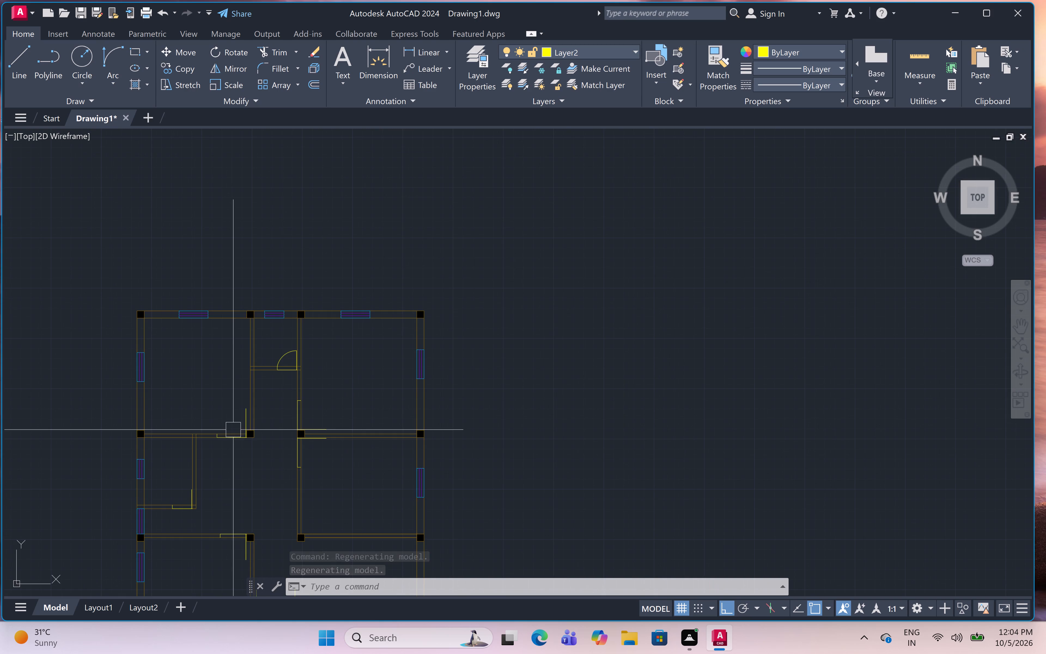
Draw a Start, End, Direction swing arc from the top of the top-left room's door leaf to its jamb's upper end.
{"action": "scroll", "coordinate": [233, 432], "scroll_direction": "up", "scroll_amount": 3}
{"action": "scroll", "coordinate": [233, 432], "scroll_direction": "down", "scroll_amount": 1}
{"action": "scroll", "coordinate": [233, 432], "scroll_direction": "up", "scroll_amount": 3}
{"action": "scroll", "coordinate": [233, 432], "scroll_direction": "down", "scroll_amount": 1}
{"action": "scroll", "coordinate": [233, 432], "scroll_direction": "up", "scroll_amount": 2}
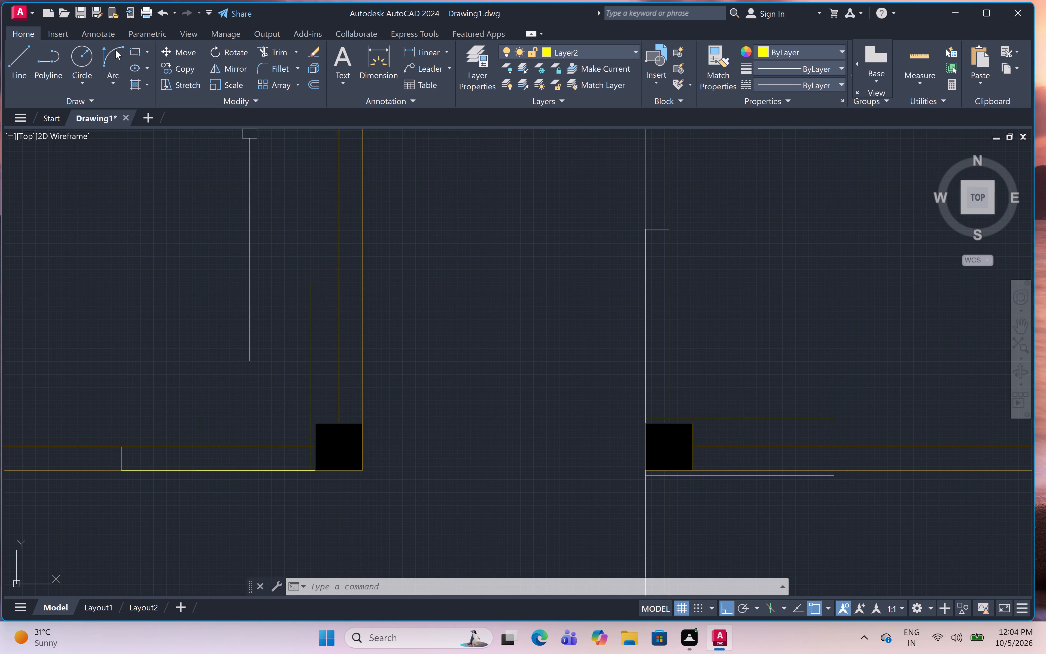
{"action": "left_click_drag", "start_coordinate": [110, 56], "coordinate": [107, 57]}
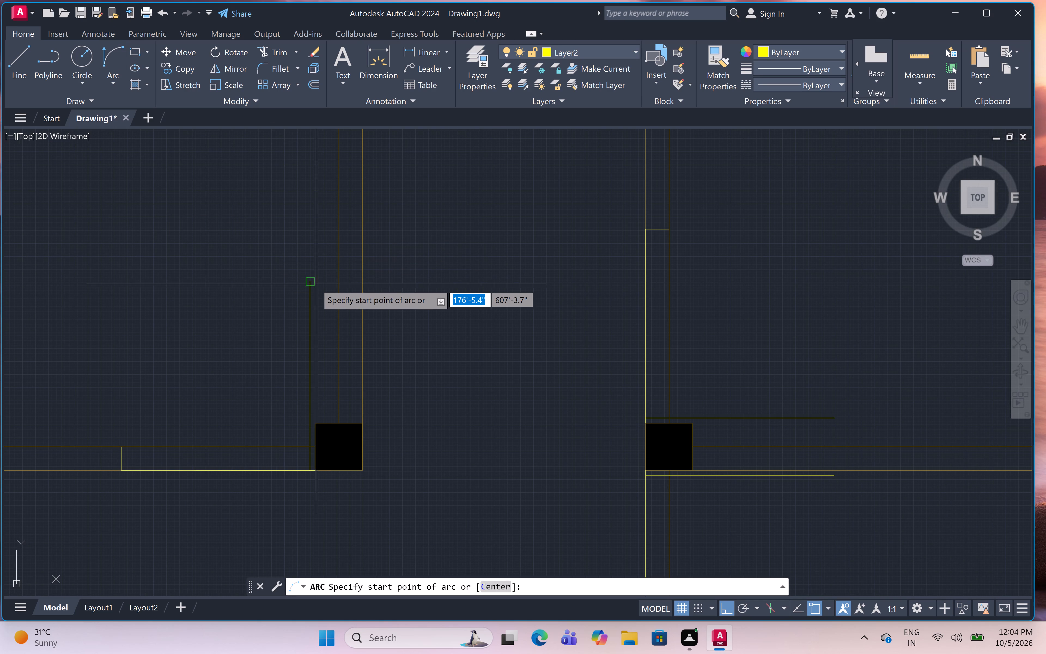
{"action": "left_click", "coordinate": [312, 283]}
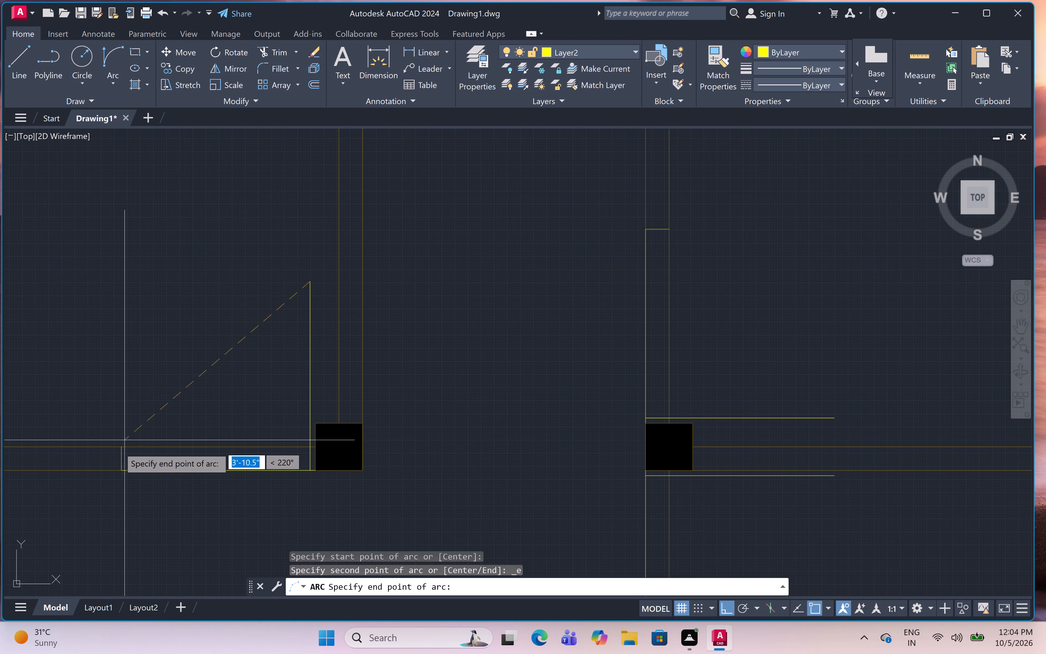
{"action": "left_click_drag", "start_coordinate": [122, 451], "coordinate": [118, 447]}
{"action": "left_click_drag", "start_coordinate": [29, 377], "coordinate": [39, 376]}
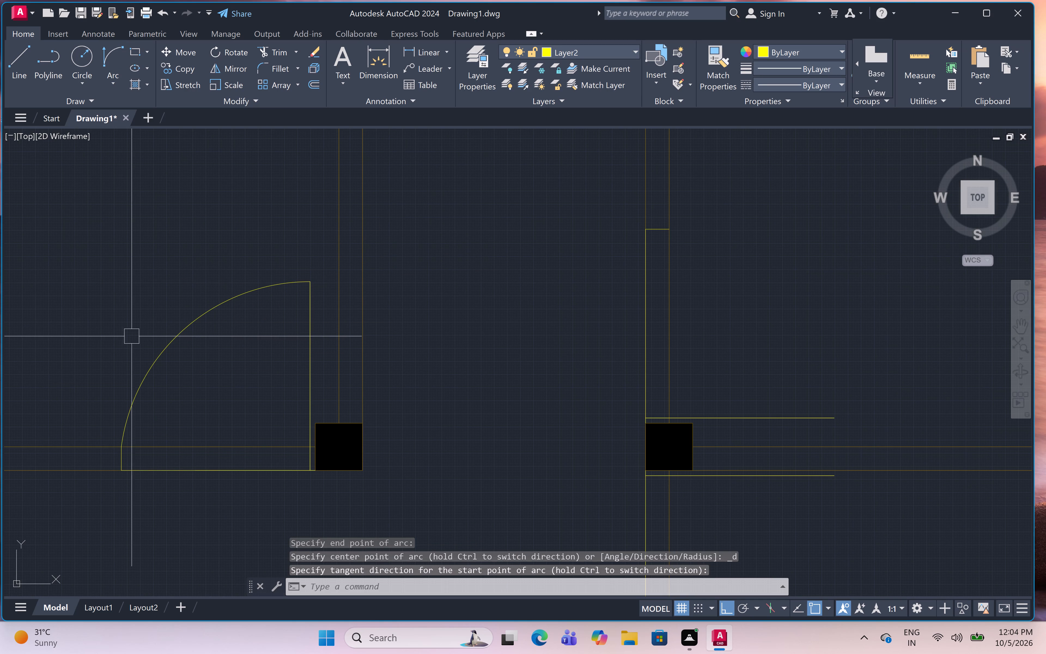
Draw a Start, End, Direction swing arc from the top-right room's door leaf tip up to its jamb's room-side end.
{"action": "scroll", "coordinate": [181, 323], "scroll_direction": "down", "scroll_amount": 1}
{"action": "scroll", "coordinate": [181, 323], "scroll_direction": "up", "scroll_amount": 1}
{"action": "scroll", "coordinate": [181, 323], "scroll_direction": "down", "scroll_amount": 4}
{"action": "scroll", "coordinate": [272, 351], "scroll_direction": "up", "scroll_amount": 2}
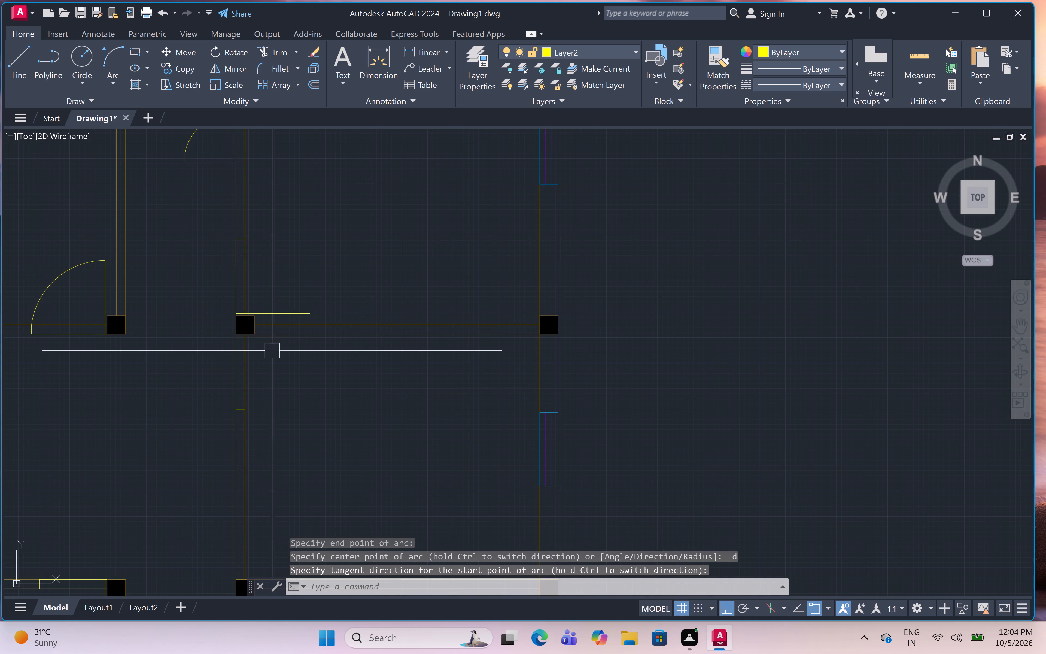
{"action": "left_click", "coordinate": [104, 56]}
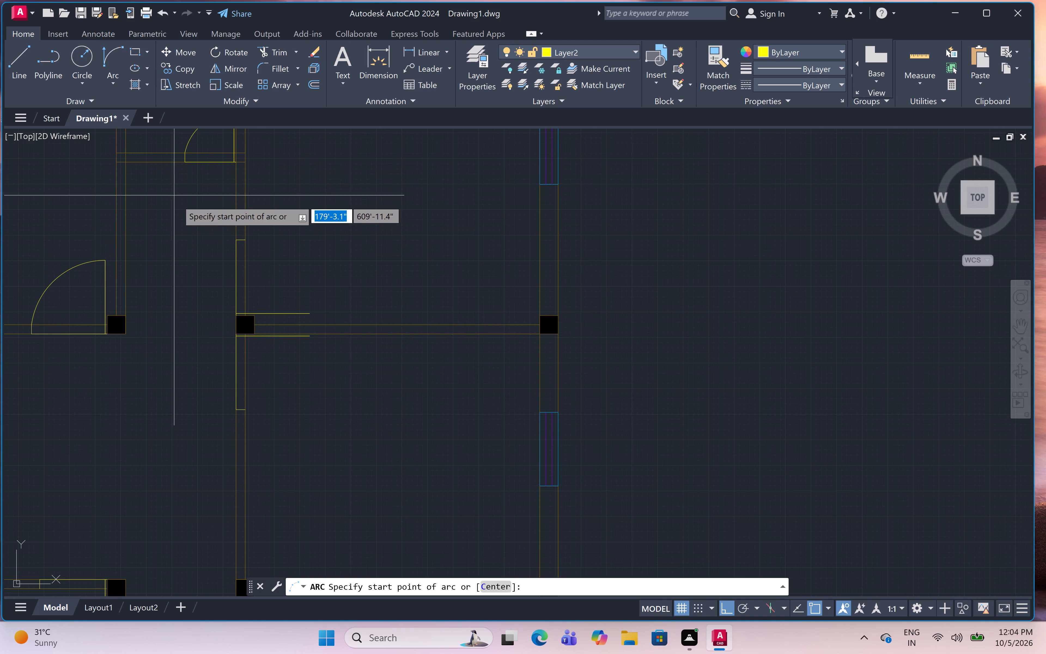
{"action": "left_click_drag", "start_coordinate": [312, 316], "coordinate": [310, 313]}
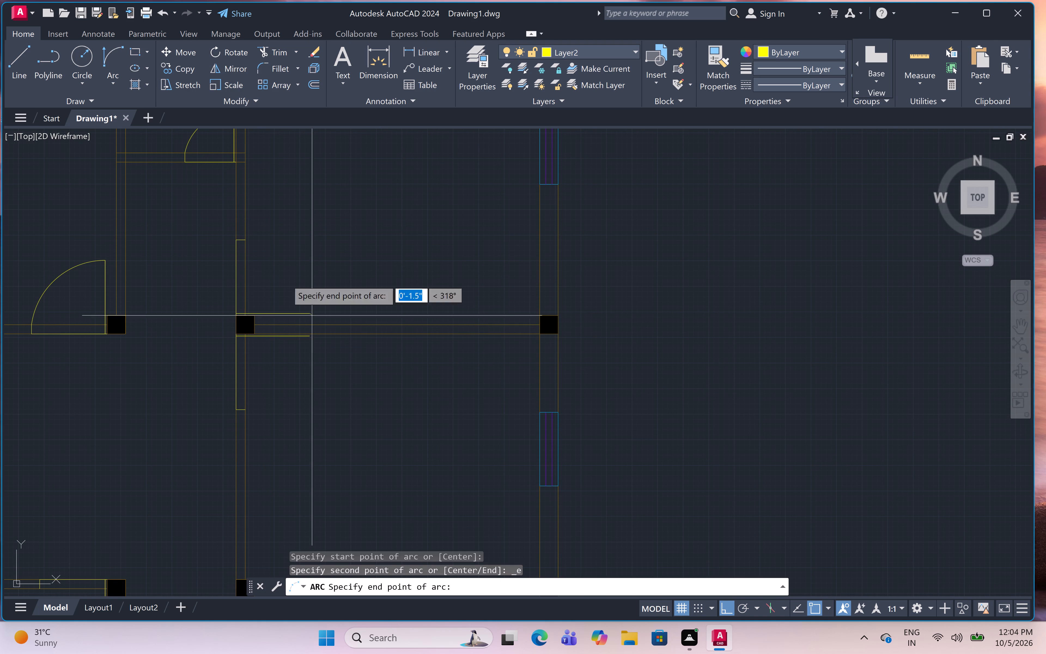
{"action": "left_click", "coordinate": [244, 238]}
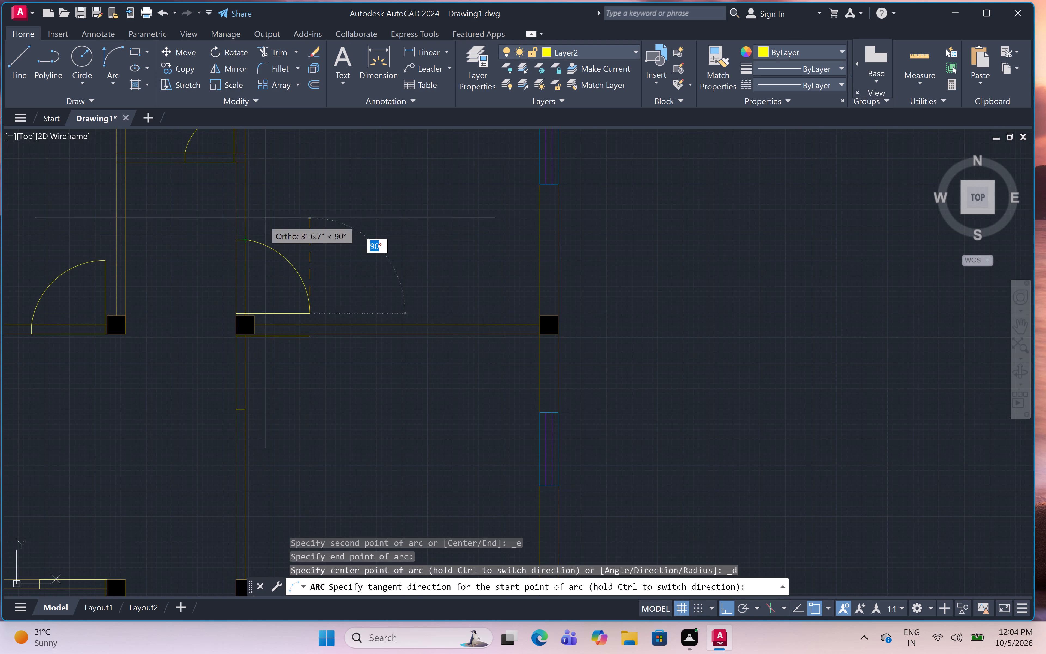
{"action": "left_click", "coordinate": [290, 199]}
Draw a Start, End, Direction swing arc from the middle-right room's door leaf tip down to its jamb's room-side end.
{"action": "scroll", "coordinate": [288, 211], "scroll_direction": "down", "scroll_amount": 2}
{"action": "scroll", "coordinate": [284, 272], "scroll_direction": "up", "scroll_amount": 2}
{"action": "scroll", "coordinate": [284, 272], "scroll_direction": "down", "scroll_amount": 1}
{"action": "scroll", "coordinate": [284, 272], "scroll_direction": "up", "scroll_amount": 2}
{"action": "scroll", "coordinate": [284, 272], "scroll_direction": "down", "scroll_amount": 1}
{"action": "scroll", "coordinate": [284, 272], "scroll_direction": "up", "scroll_amount": 2}
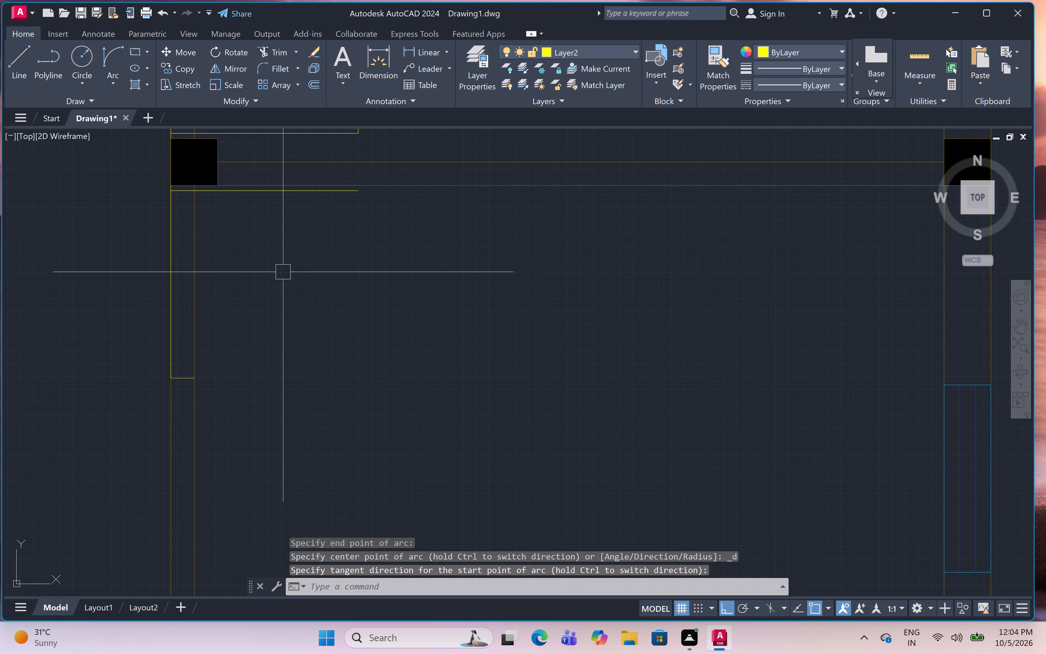
{"action": "left_click", "coordinate": [118, 55]}
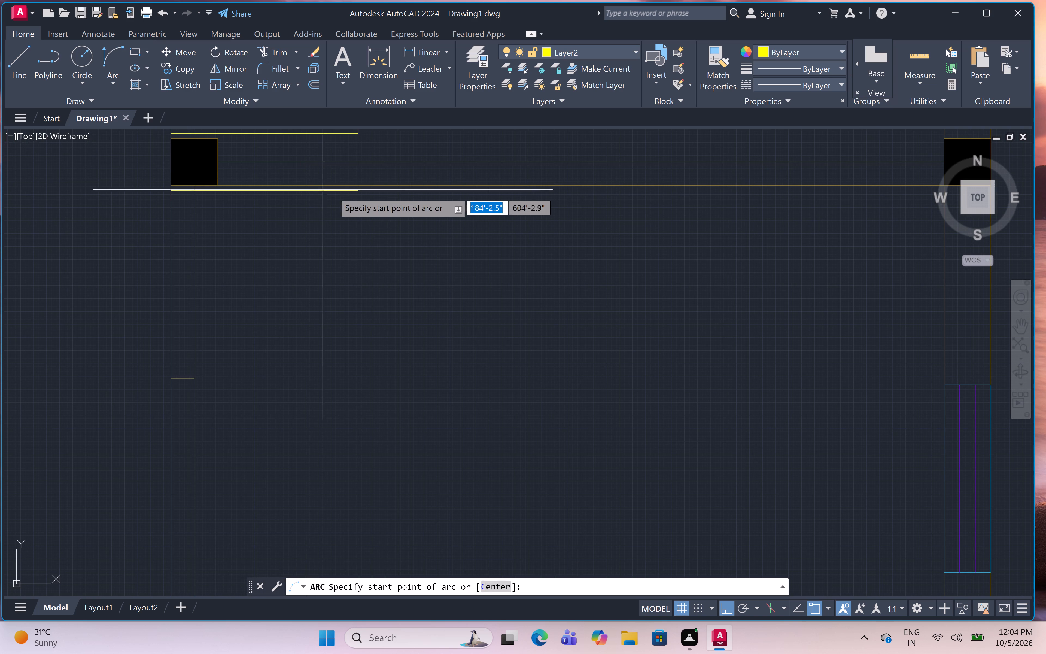
{"action": "left_click", "coordinate": [359, 194]}
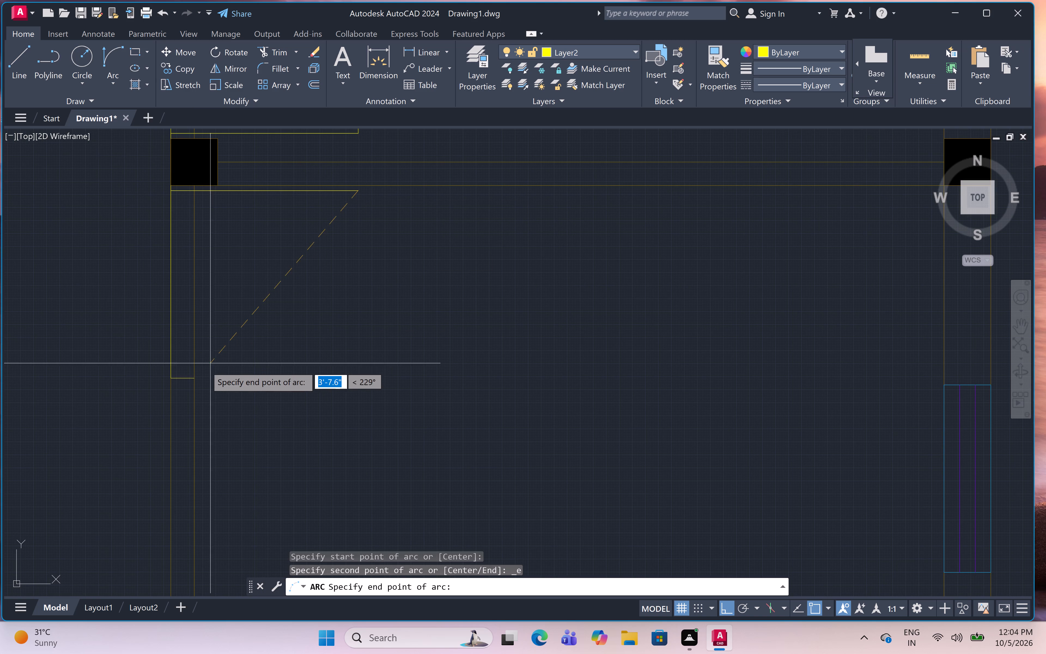
{"action": "left_click", "coordinate": [193, 380]}
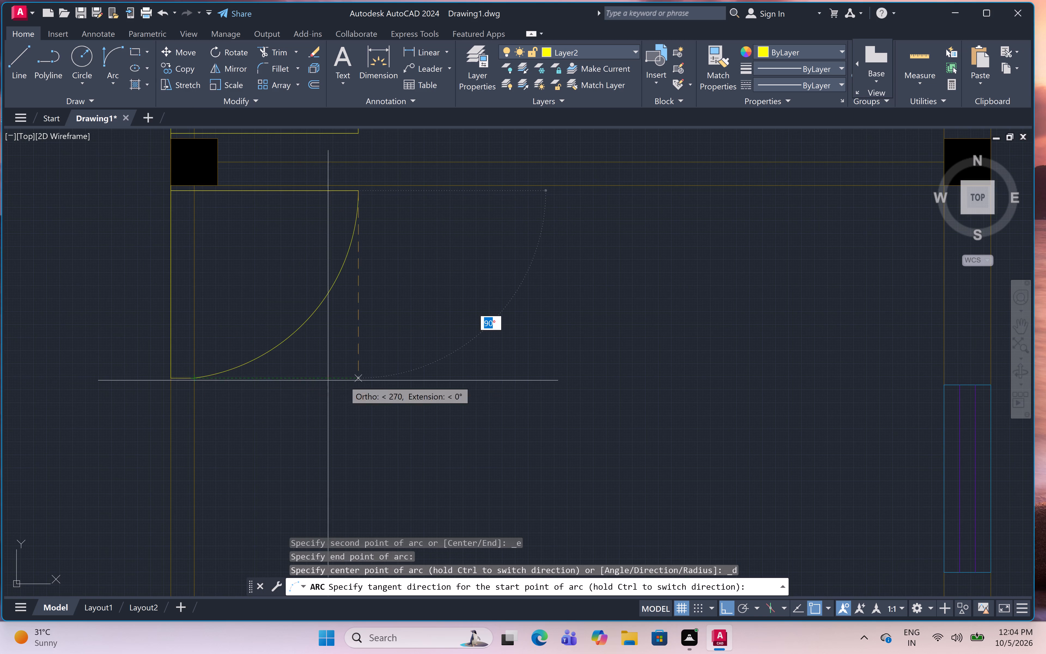
{"action": "left_click", "coordinate": [386, 378]}
Draw a Start, End, Direction swing arc from the top of the small left room's door leaf to its jamb's upper end.
{"action": "scroll", "coordinate": [388, 289], "scroll_direction": "down", "scroll_amount": 3}
{"action": "scroll", "coordinate": [388, 289], "scroll_direction": "up", "scroll_amount": 1}
{"action": "scroll", "coordinate": [388, 289], "scroll_direction": "down", "scroll_amount": 3}
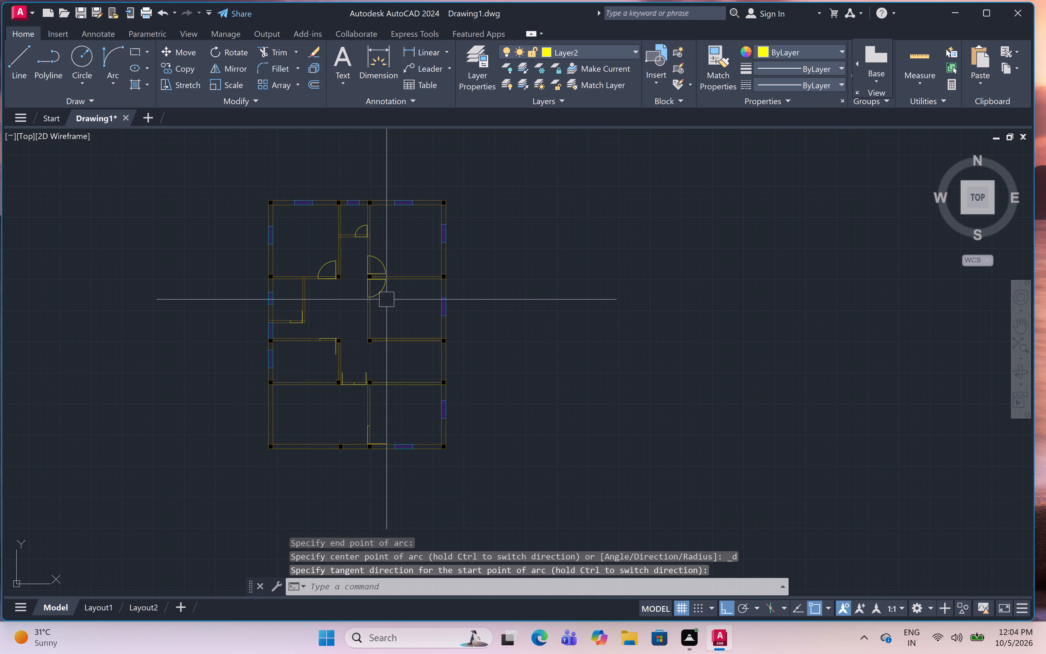
{"action": "scroll", "coordinate": [278, 331], "scroll_direction": "down", "scroll_amount": 4}
{"action": "scroll", "coordinate": [280, 327], "scroll_direction": "up", "scroll_amount": 1}
{"action": "scroll", "coordinate": [284, 323], "scroll_direction": "down", "scroll_amount": 2}
{"action": "scroll", "coordinate": [284, 323], "scroll_direction": "up", "scroll_amount": 4}
{"action": "scroll", "coordinate": [284, 323], "scroll_direction": "down", "scroll_amount": 1}
{"action": "scroll", "coordinate": [284, 323], "scroll_direction": "up", "scroll_amount": 5}
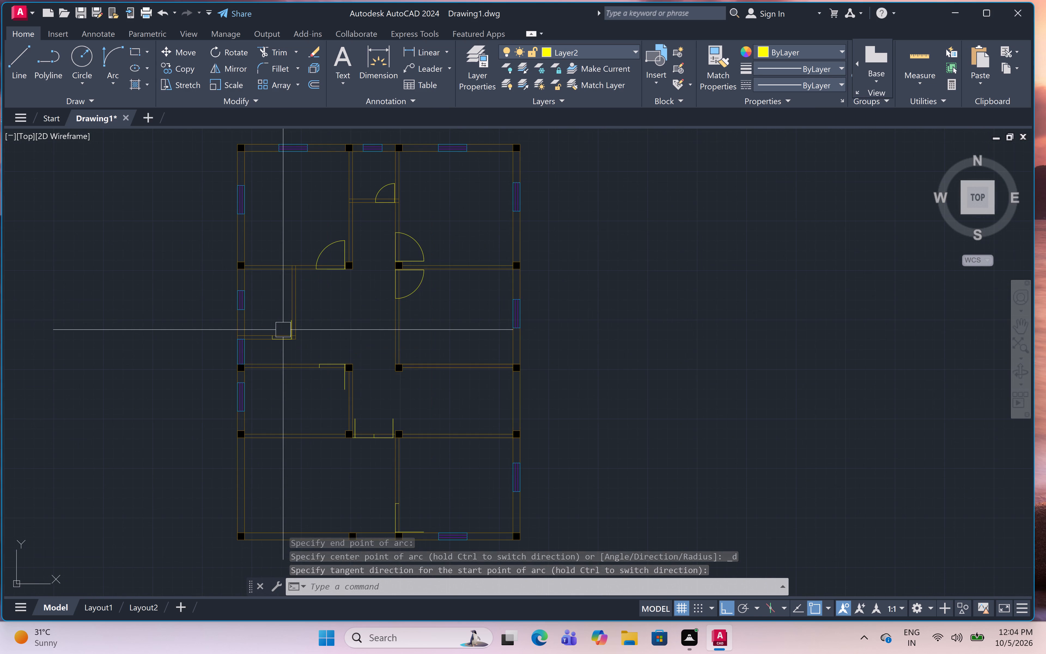
{"action": "scroll", "coordinate": [284, 330], "scroll_direction": "down", "scroll_amount": 3}
{"action": "scroll", "coordinate": [284, 330], "scroll_direction": "up", "scroll_amount": 7}
{"action": "scroll", "coordinate": [285, 329], "scroll_direction": "down", "scroll_amount": 3}
{"action": "scroll", "coordinate": [285, 329], "scroll_direction": "up", "scroll_amount": 1}
{"action": "scroll", "coordinate": [285, 329], "scroll_direction": "down", "scroll_amount": 3}
{"action": "scroll", "coordinate": [285, 329], "scroll_direction": "up", "scroll_amount": 8}
{"action": "scroll", "coordinate": [285, 329], "scroll_direction": "down", "scroll_amount": 4}
{"action": "scroll", "coordinate": [288, 327], "scroll_direction": "up", "scroll_amount": 3}
{"action": "scroll", "coordinate": [288, 327], "scroll_direction": "down", "scroll_amount": 1}
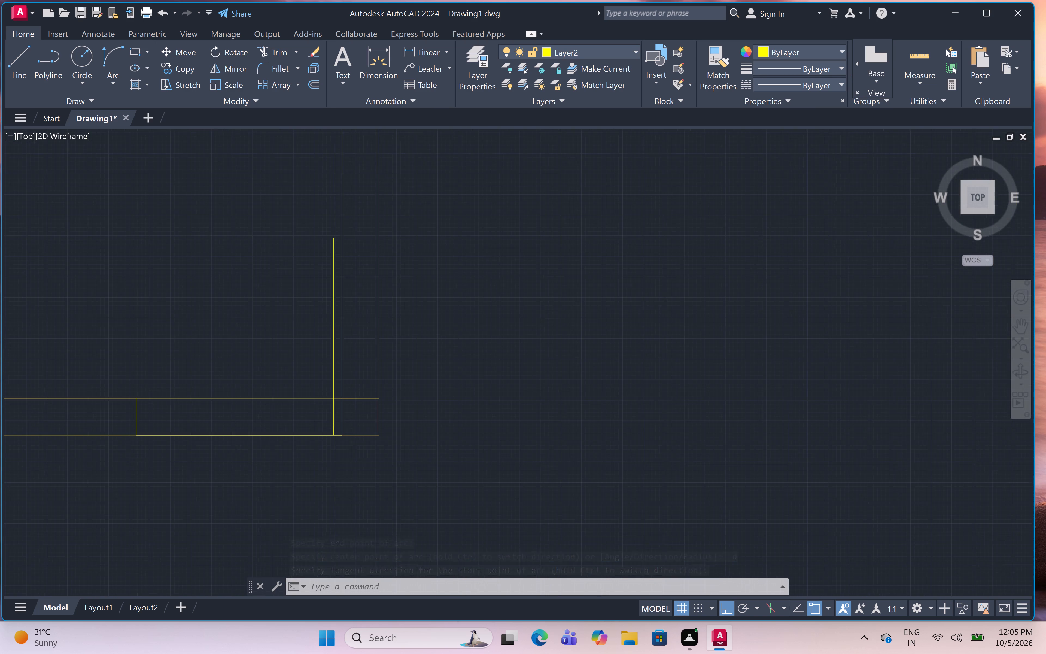
{"action": "left_click", "coordinate": [111, 55]}
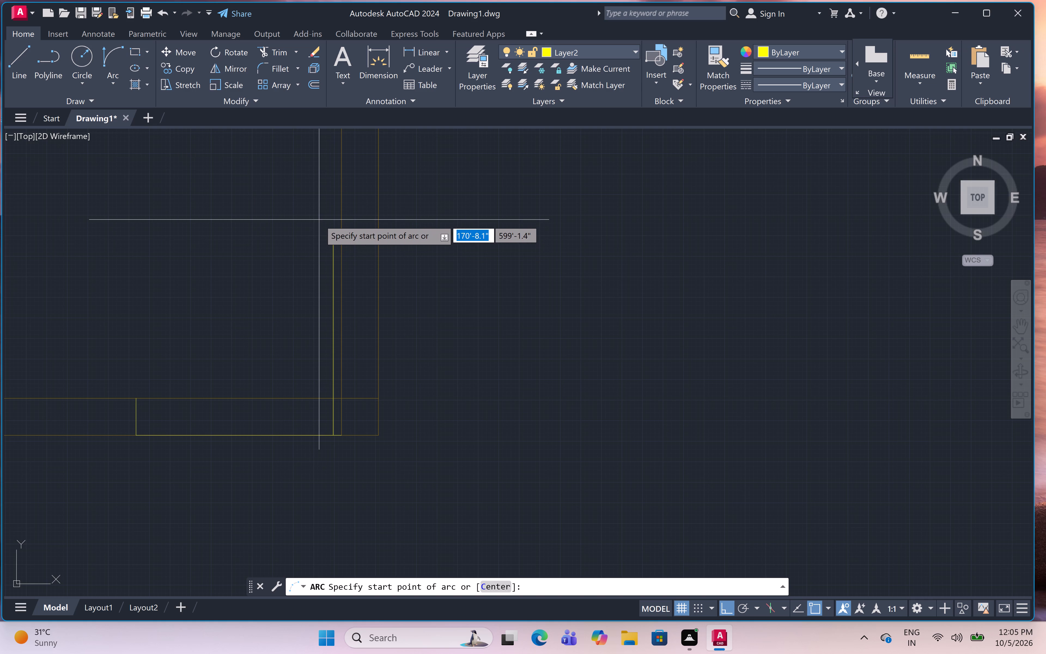
{"action": "left_click", "coordinate": [333, 236]}
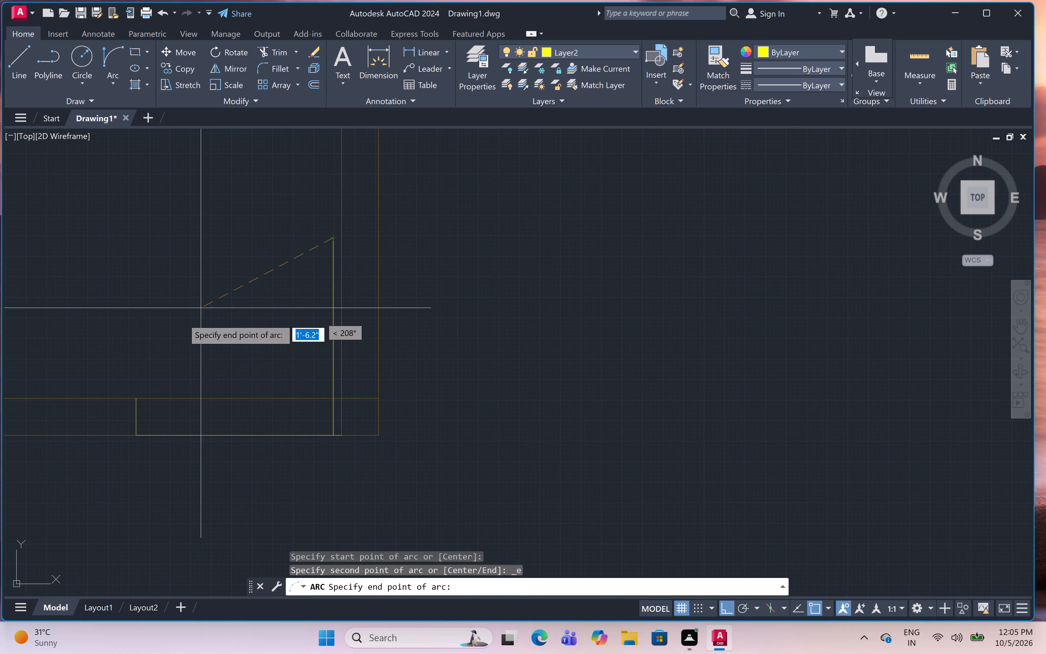
{"action": "left_click_drag", "start_coordinate": [136, 398], "coordinate": [135, 395]}
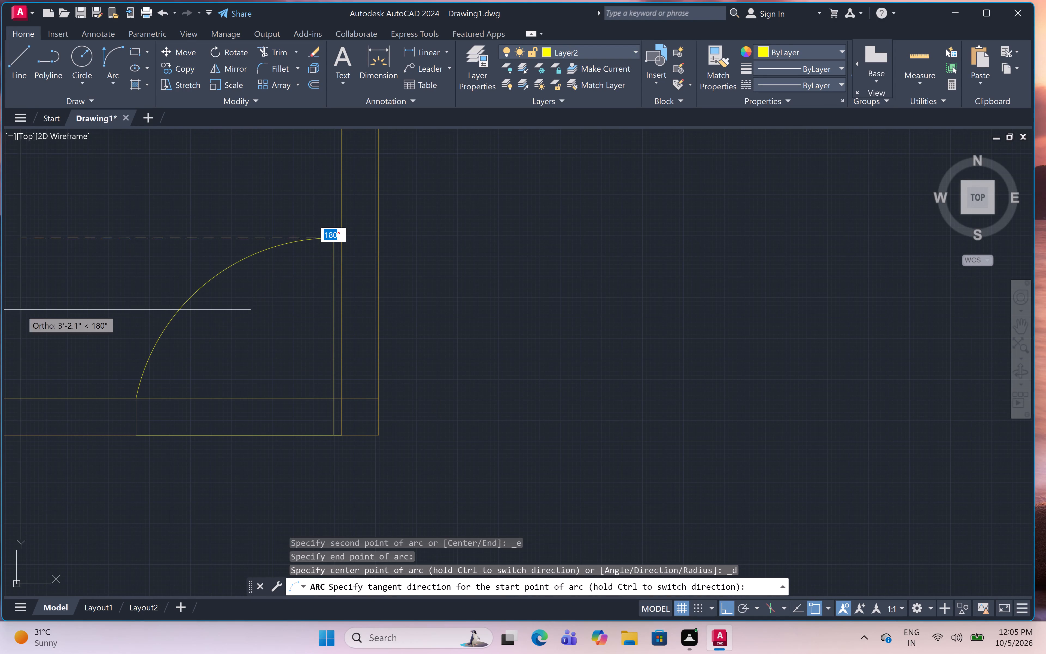
{"action": "left_click_drag", "start_coordinate": [20, 310], "coordinate": [29, 310]}
Trim away the short door line between the corridor's lower-left column and the double door's left leaf.
{"action": "scroll", "coordinate": [138, 249], "scroll_direction": "down", "scroll_amount": 1}
{"action": "scroll", "coordinate": [138, 249], "scroll_direction": "up", "scroll_amount": 1}
{"action": "scroll", "coordinate": [138, 249], "scroll_direction": "down", "scroll_amount": 1}
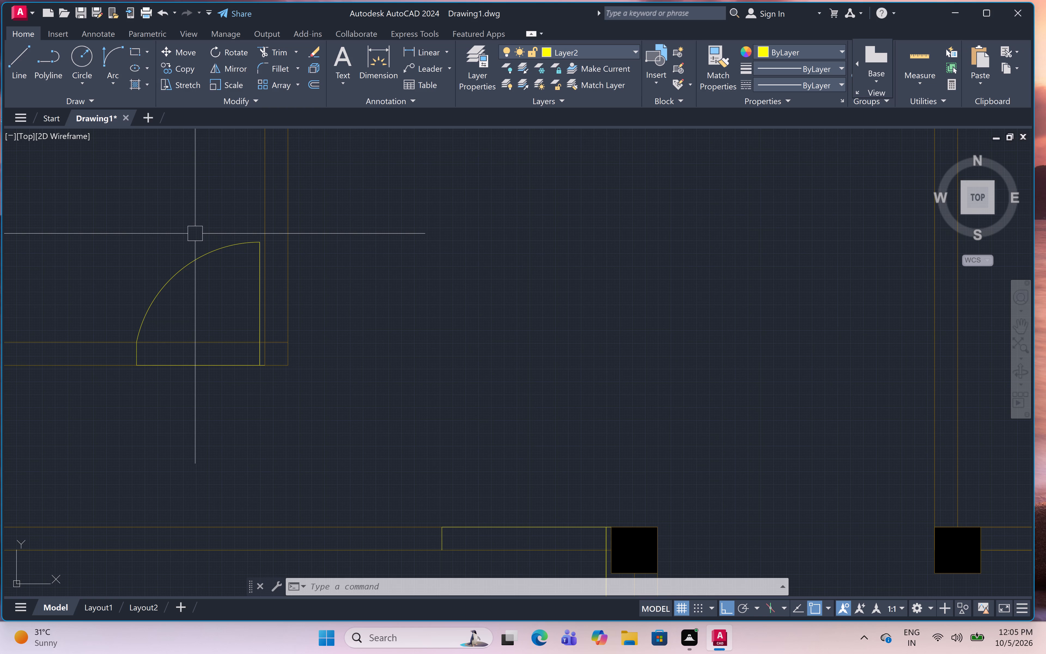
{"action": "scroll", "coordinate": [243, 214], "scroll_direction": "down", "scroll_amount": 5}
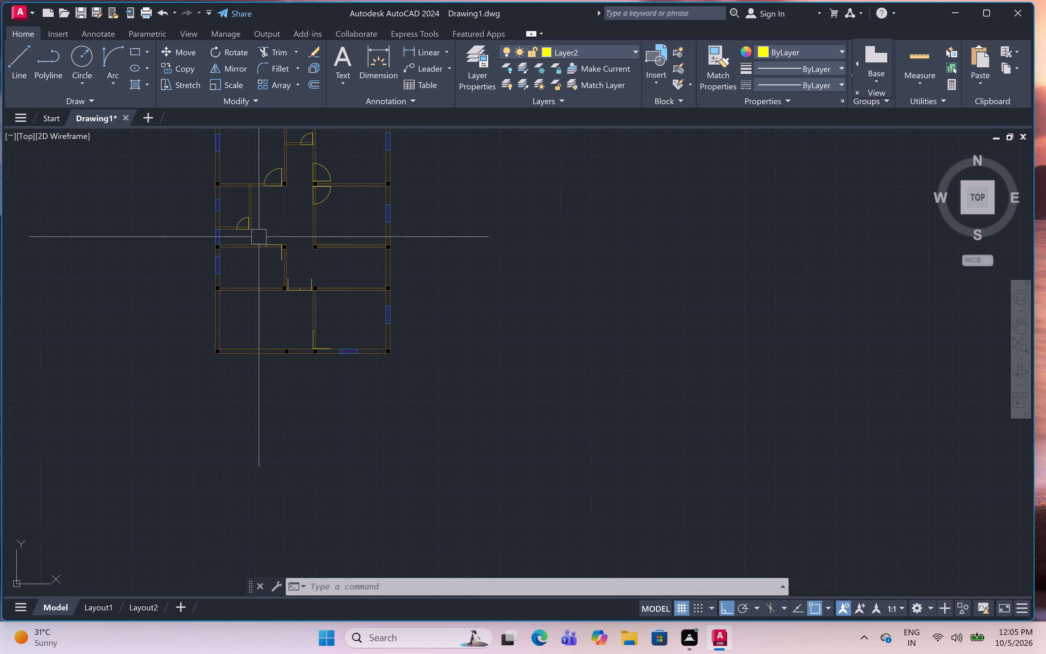
{"action": "scroll", "coordinate": [267, 243], "scroll_direction": "up", "scroll_amount": 3}
{"action": "scroll", "coordinate": [267, 243], "scroll_direction": "down", "scroll_amount": 1}
{"action": "scroll", "coordinate": [267, 243], "scroll_direction": "up", "scroll_amount": 2}
{"action": "scroll", "coordinate": [267, 243], "scroll_direction": "down", "scroll_amount": 3}
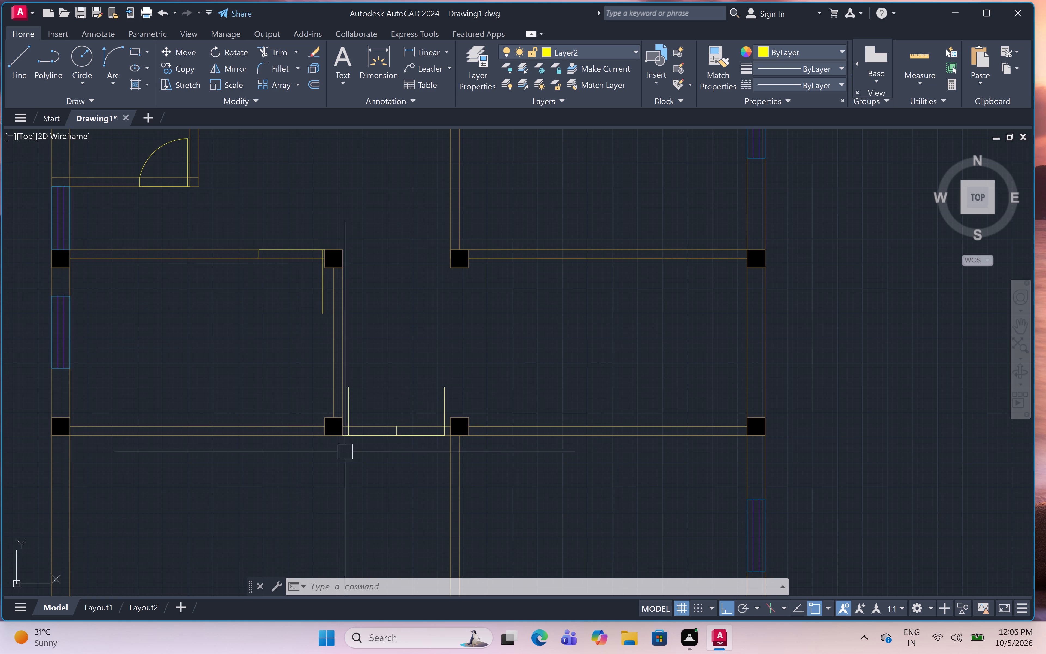
{"action": "scroll", "coordinate": [339, 437], "scroll_direction": "up", "scroll_amount": 3}
{"action": "scroll", "coordinate": [339, 437], "scroll_direction": "down", "scroll_amount": 3}
{"action": "scroll", "coordinate": [339, 437], "scroll_direction": "up", "scroll_amount": 1}
{"action": "scroll", "coordinate": [346, 438], "scroll_direction": "down", "scroll_amount": 1}
{"action": "scroll", "coordinate": [346, 438], "scroll_direction": "up", "scroll_amount": 4}
{"action": "scroll", "coordinate": [345, 439], "scroll_direction": "down", "scroll_amount": 3}
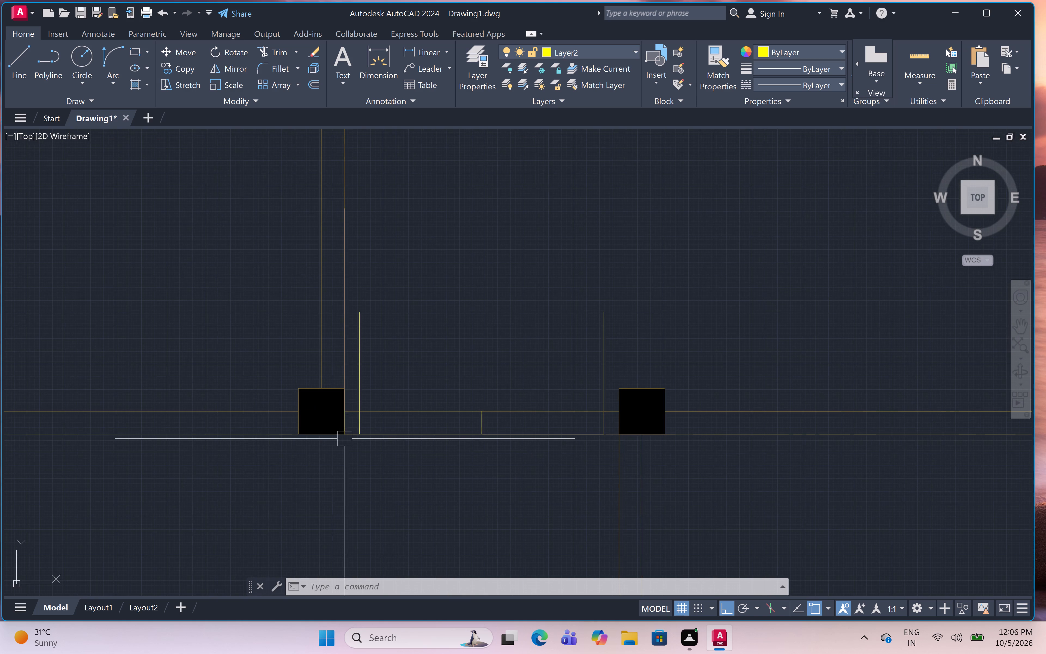
{"action": "scroll", "coordinate": [345, 439], "scroll_direction": "down", "scroll_amount": 1}
{"action": "scroll", "coordinate": [345, 439], "scroll_direction": "up", "scroll_amount": 2}
{"action": "scroll", "coordinate": [345, 439], "scroll_direction": "down", "scroll_amount": 1}
{"action": "scroll", "coordinate": [345, 439], "scroll_direction": "up", "scroll_amount": 3}
{"action": "scroll", "coordinate": [345, 439], "scroll_direction": "down", "scroll_amount": 2}
{"action": "scroll", "coordinate": [345, 439], "scroll_direction": "up", "scroll_amount": 2}
{"action": "scroll", "coordinate": [346, 438], "scroll_direction": "down", "scroll_amount": 1}
{"action": "scroll", "coordinate": [346, 438], "scroll_direction": "up", "scroll_amount": 1}
{"action": "scroll", "coordinate": [346, 438], "scroll_direction": "down", "scroll_amount": 1}
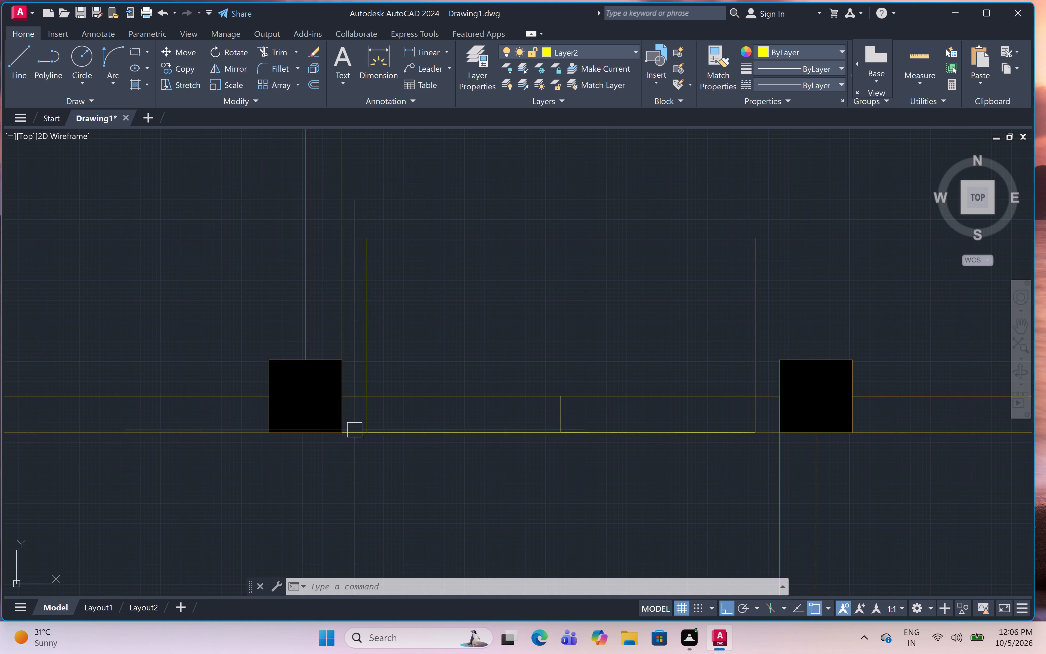
{"action": "scroll", "coordinate": [352, 432], "scroll_direction": "down", "scroll_amount": 1}
{"action": "scroll", "coordinate": [352, 432], "scroll_direction": "up", "scroll_amount": 6}
{"action": "scroll", "coordinate": [352, 432], "scroll_direction": "down", "scroll_amount": 4}
{"action": "scroll", "coordinate": [352, 432], "scroll_direction": "up", "scroll_amount": 5}
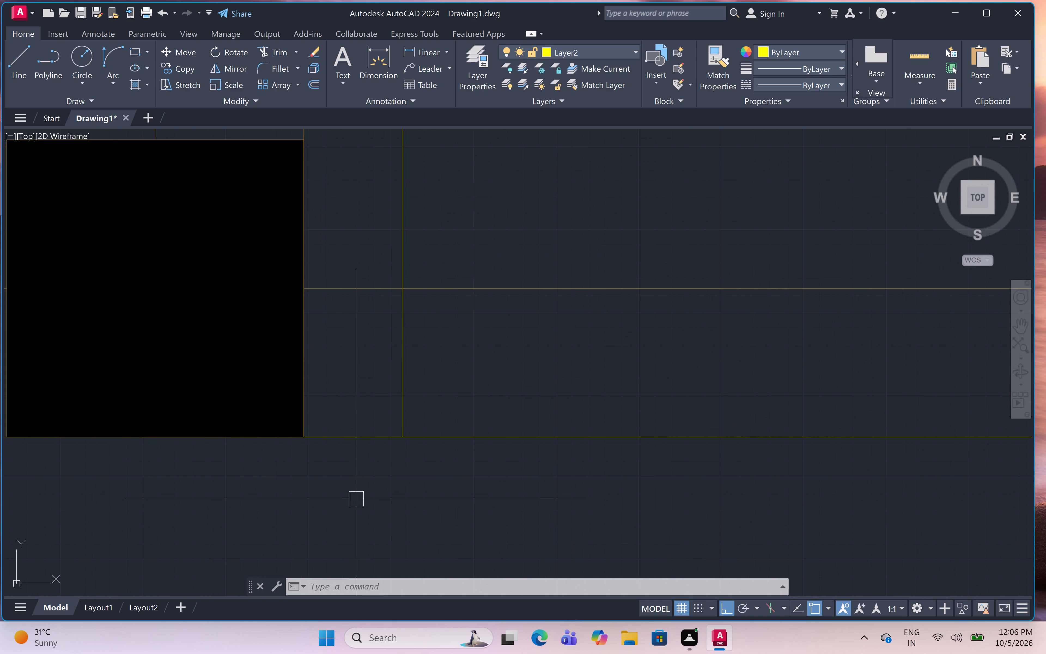
{"action": "type", "text": "tr"}
{"action": "key", "text": "space"}
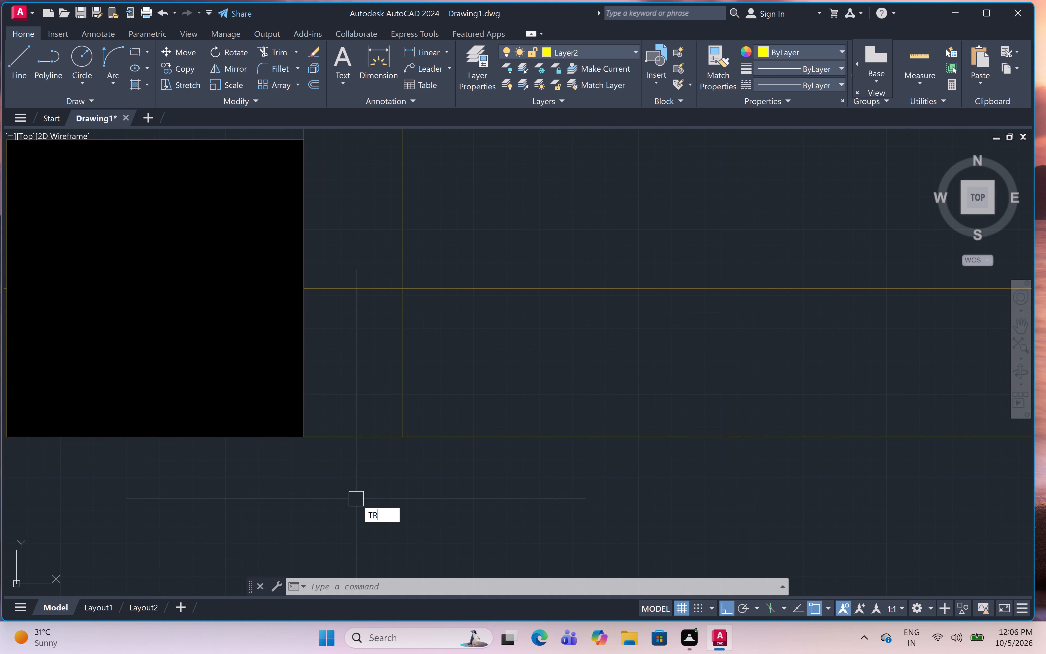
{"action": "left_click", "coordinate": [355, 434]}
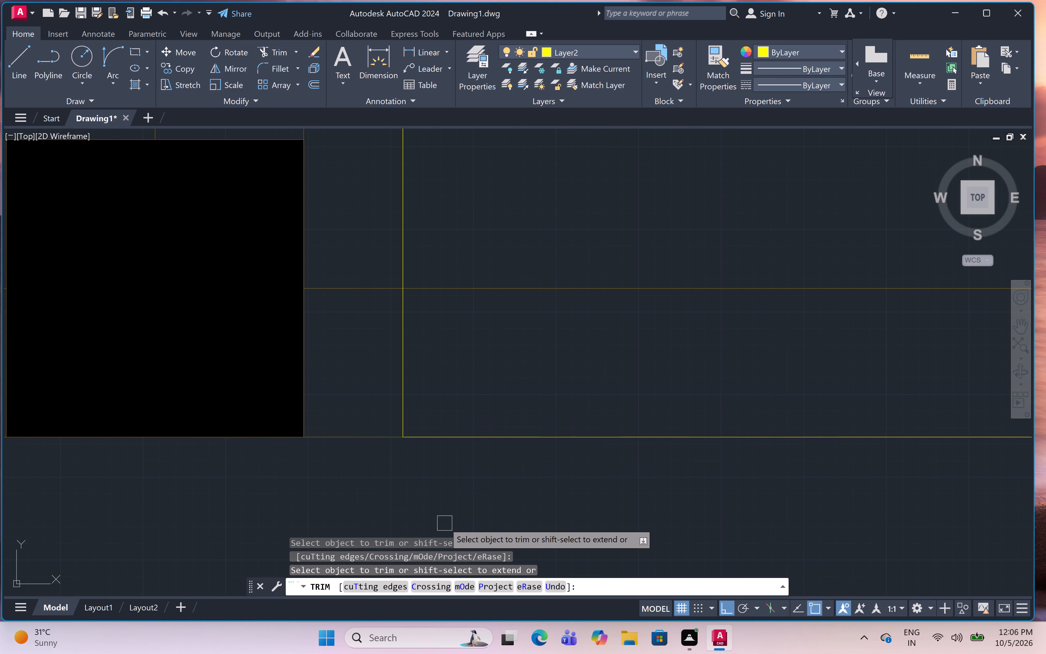
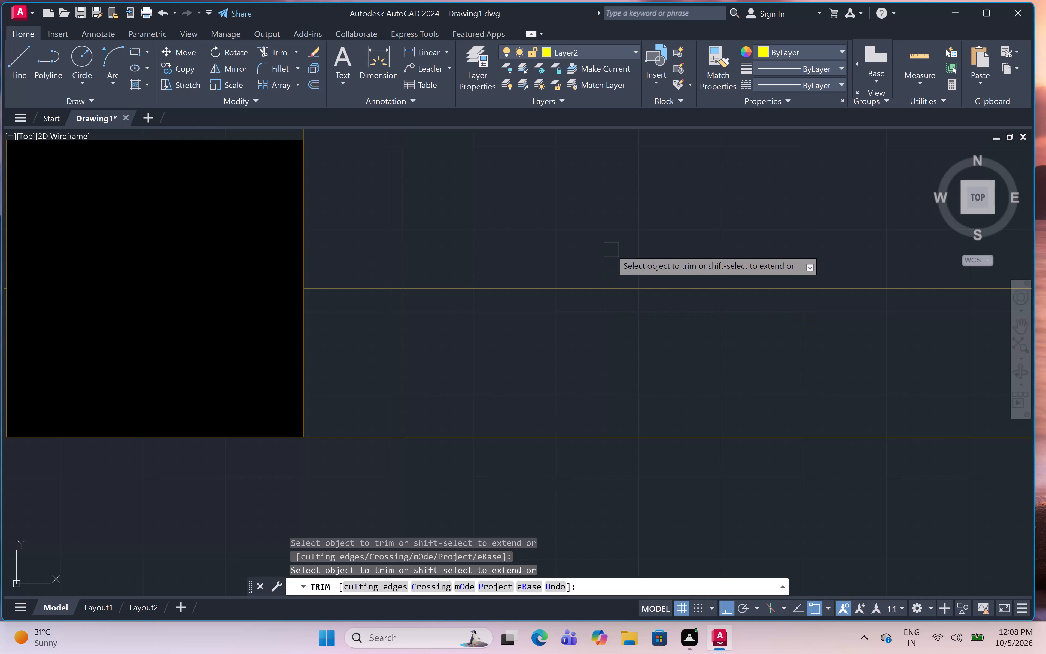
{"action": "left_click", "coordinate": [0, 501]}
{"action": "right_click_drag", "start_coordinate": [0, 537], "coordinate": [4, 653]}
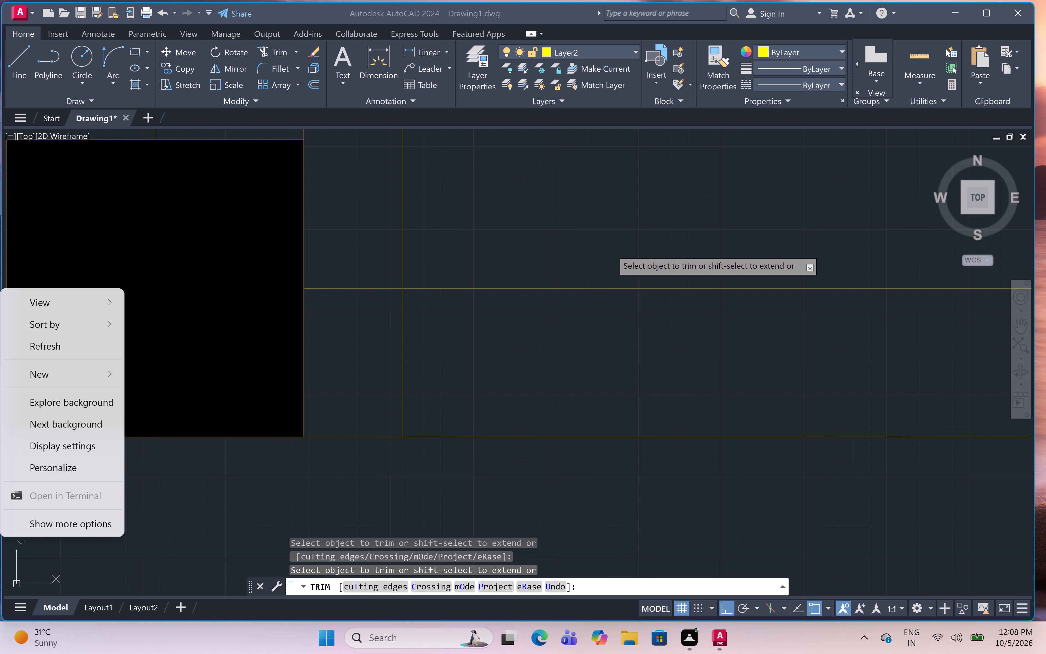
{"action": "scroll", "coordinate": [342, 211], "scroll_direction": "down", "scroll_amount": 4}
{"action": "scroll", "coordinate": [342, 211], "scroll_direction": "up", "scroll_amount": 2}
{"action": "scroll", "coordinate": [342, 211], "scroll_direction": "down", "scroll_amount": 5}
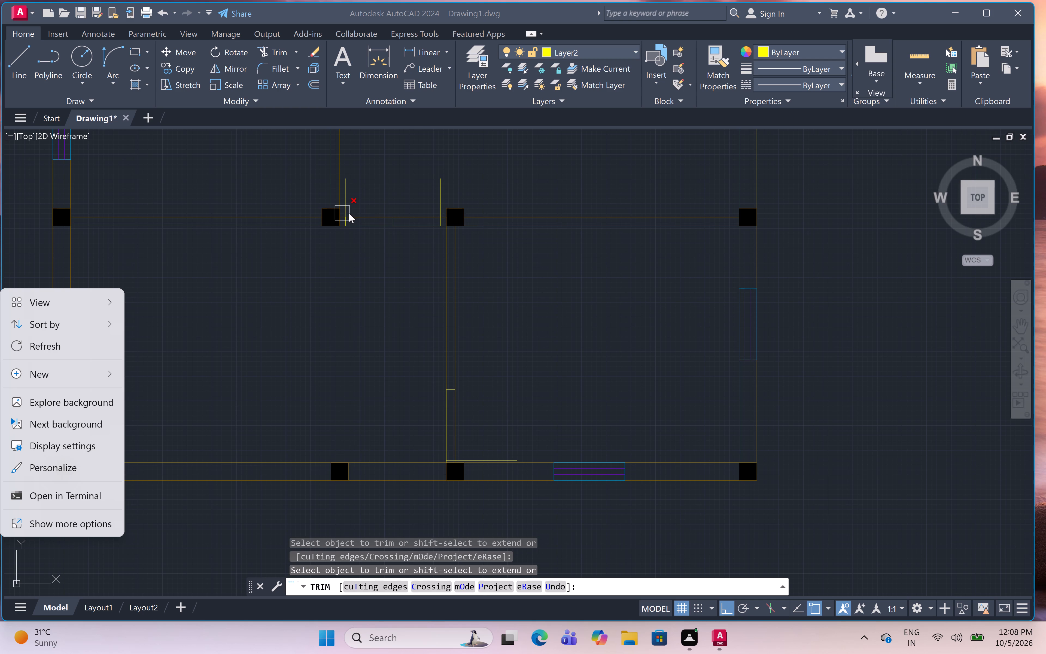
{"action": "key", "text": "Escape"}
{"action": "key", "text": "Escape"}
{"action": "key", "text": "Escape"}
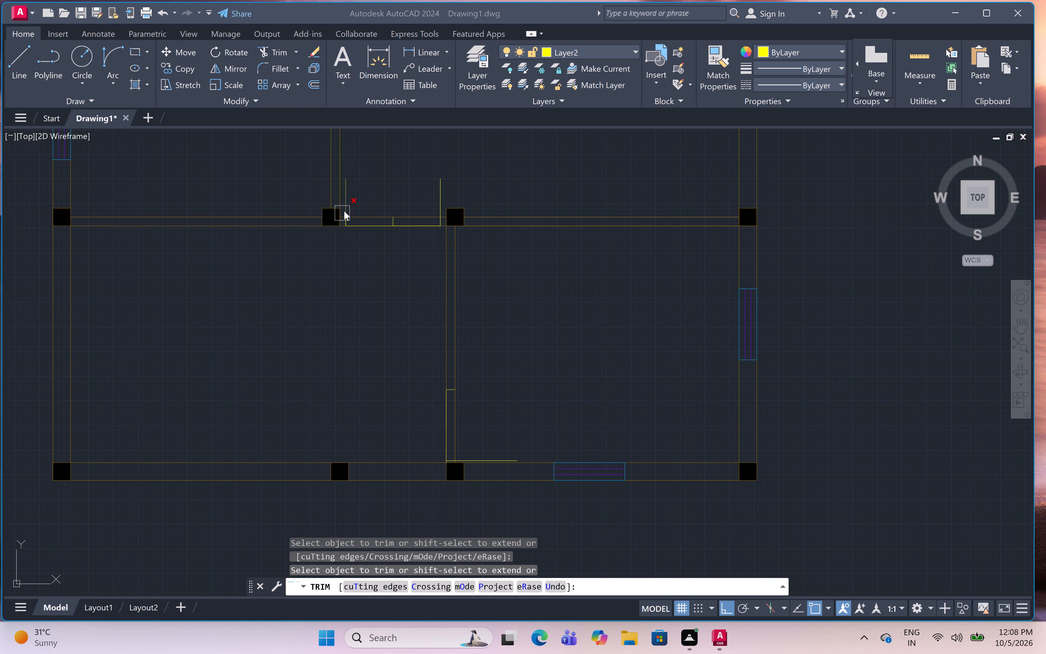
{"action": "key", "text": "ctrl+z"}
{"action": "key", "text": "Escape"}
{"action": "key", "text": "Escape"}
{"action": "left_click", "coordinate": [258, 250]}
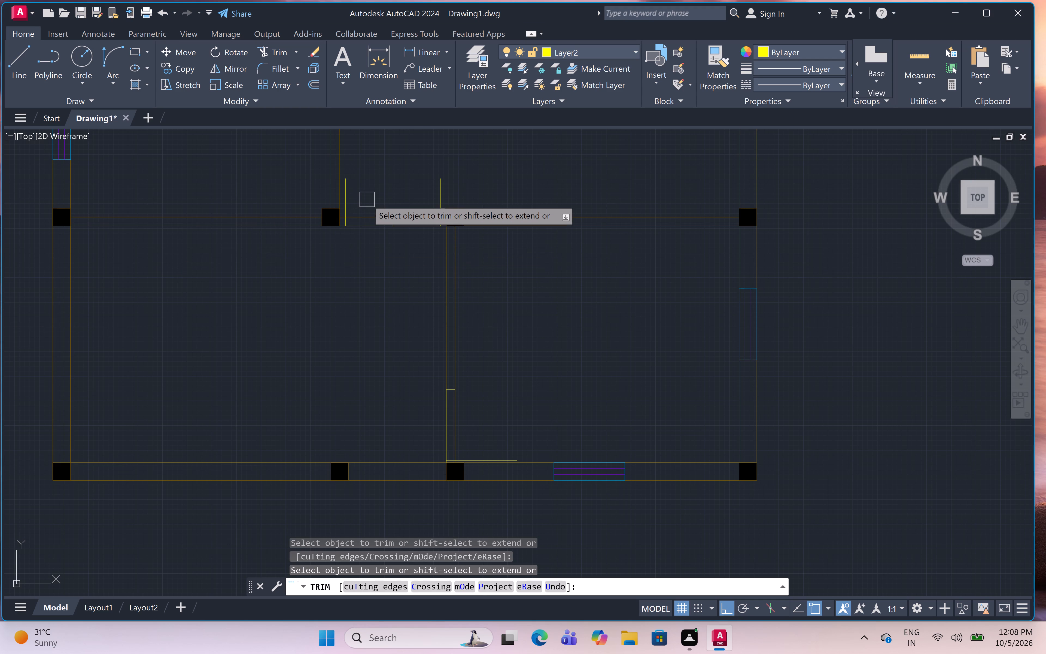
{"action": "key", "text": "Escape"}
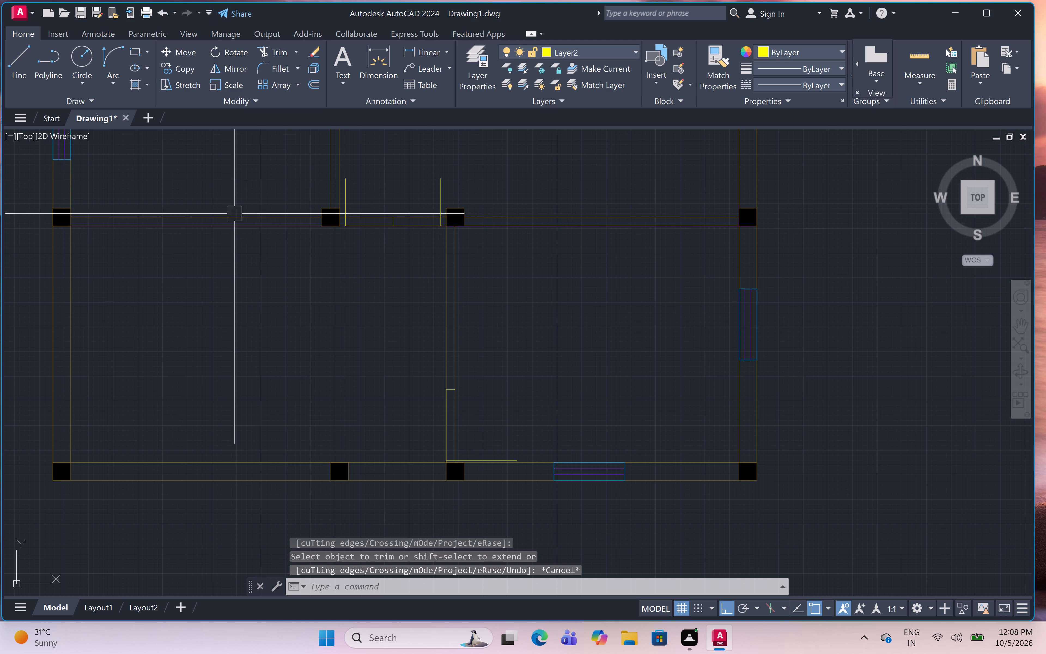
Draw the door's quarter-circle swing with a start-end-direction arc at the upper-right corner of the left room just above the front hall.
{"action": "scroll", "coordinate": [256, 233], "scroll_direction": "down", "scroll_amount": 2}
{"action": "scroll", "coordinate": [257, 233], "scroll_direction": "up", "scroll_amount": 1}
{"action": "scroll", "coordinate": [257, 233], "scroll_direction": "down", "scroll_amount": 2}
{"action": "scroll", "coordinate": [257, 233], "scroll_direction": "up", "scroll_amount": 1}
{"action": "scroll", "coordinate": [257, 233], "scroll_direction": "down", "scroll_amount": 3}
{"action": "scroll", "coordinate": [257, 233], "scroll_direction": "up", "scroll_amount": 5}
{"action": "scroll", "coordinate": [257, 232], "scroll_direction": "down", "scroll_amount": 3}
{"action": "scroll", "coordinate": [263, 219], "scroll_direction": "up", "scroll_amount": 2}
{"action": "scroll", "coordinate": [263, 219], "scroll_direction": "down", "scroll_amount": 1}
{"action": "scroll", "coordinate": [263, 219], "scroll_direction": "up", "scroll_amount": 4}
{"action": "scroll", "coordinate": [263, 219], "scroll_direction": "down", "scroll_amount": 6}
{"action": "scroll", "coordinate": [263, 219], "scroll_direction": "up", "scroll_amount": 4}
{"action": "scroll", "coordinate": [263, 220], "scroll_direction": "down", "scroll_amount": 2}
{"action": "scroll", "coordinate": [265, 225], "scroll_direction": "up", "scroll_amount": 6}
{"action": "scroll", "coordinate": [266, 229], "scroll_direction": "down", "scroll_amount": 1}
{"action": "scroll", "coordinate": [266, 229], "scroll_direction": "up", "scroll_amount": 1}
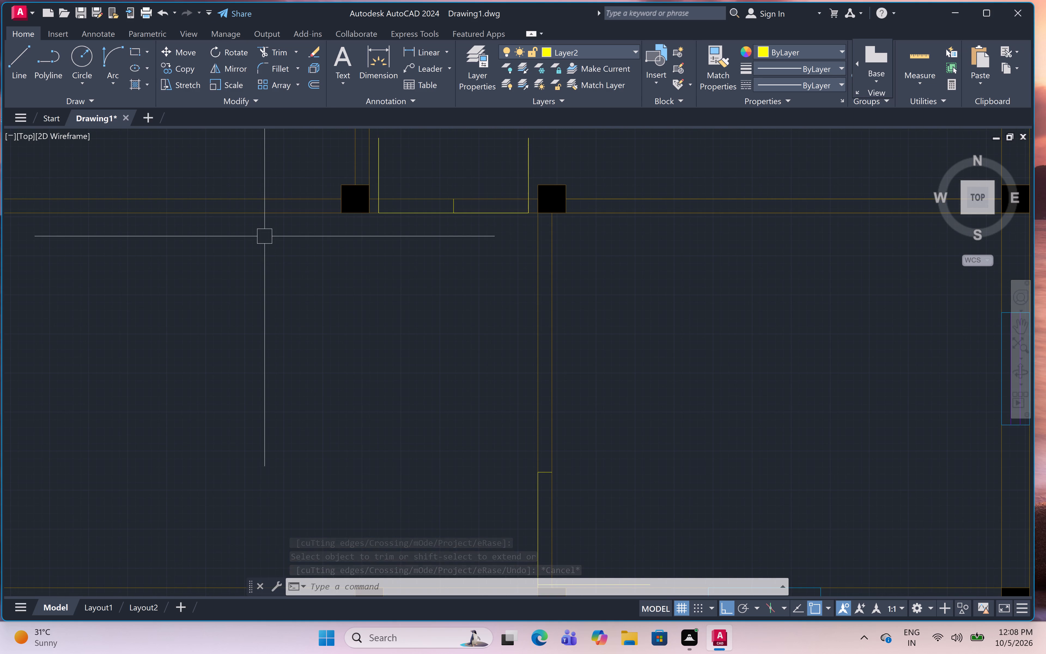
{"action": "scroll", "coordinate": [260, 231], "scroll_direction": "down", "scroll_amount": 5}
{"action": "scroll", "coordinate": [264, 246], "scroll_direction": "up", "scroll_amount": 4}
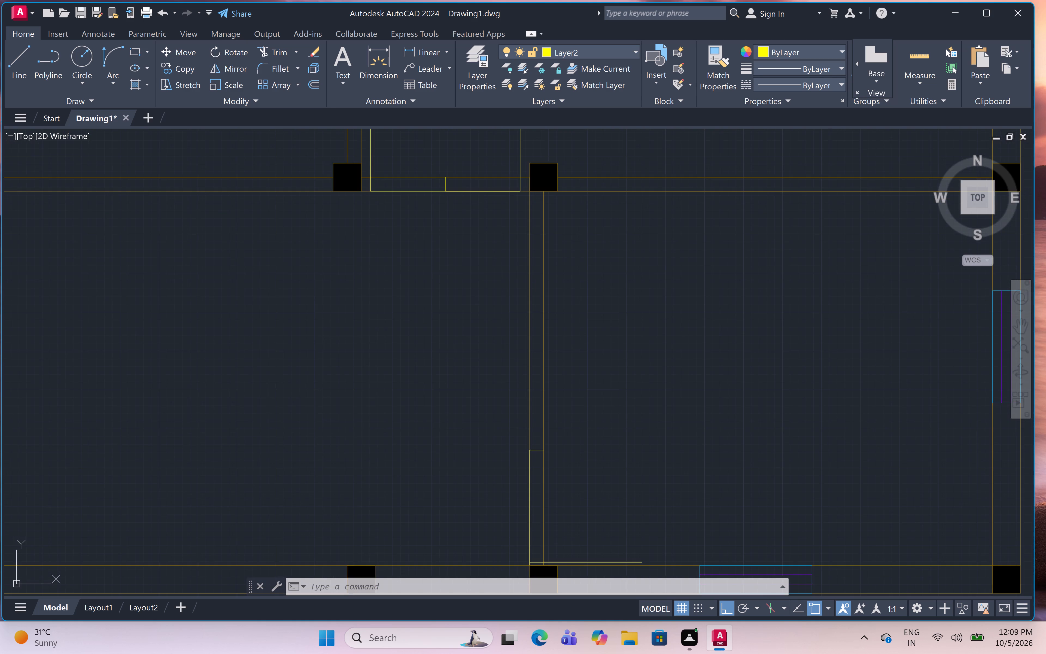
{"action": "scroll", "coordinate": [264, 246], "scroll_direction": "down", "scroll_amount": 4}
{"action": "scroll", "coordinate": [264, 246], "scroll_direction": "up", "scroll_amount": 1}
{"action": "scroll", "coordinate": [264, 246], "scroll_direction": "down", "scroll_amount": 1}
{"action": "scroll", "coordinate": [265, 187], "scroll_direction": "down", "scroll_amount": 1}
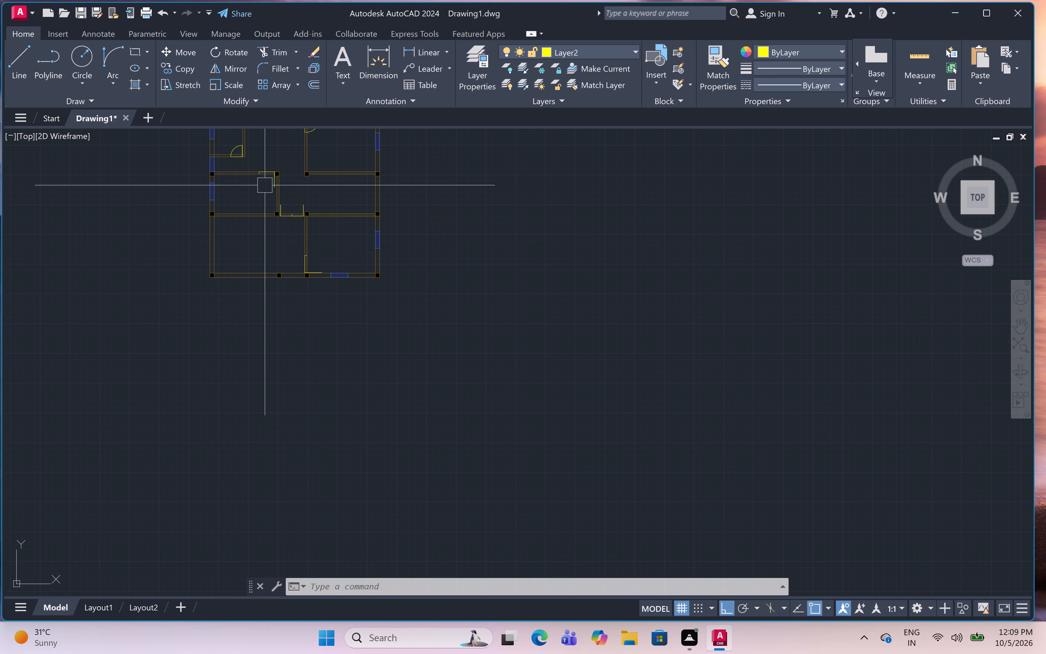
{"action": "scroll", "coordinate": [257, 170], "scroll_direction": "up", "scroll_amount": 7}
{"action": "scroll", "coordinate": [257, 170], "scroll_direction": "down", "scroll_amount": 1}
{"action": "scroll", "coordinate": [257, 170], "scroll_direction": "up", "scroll_amount": 2}
{"action": "scroll", "coordinate": [257, 170], "scroll_direction": "down", "scroll_amount": 3}
{"action": "scroll", "coordinate": [257, 170], "scroll_direction": "up", "scroll_amount": 1}
{"action": "scroll", "coordinate": [257, 170], "scroll_direction": "down", "scroll_amount": 5}
{"action": "scroll", "coordinate": [257, 170], "scroll_direction": "up", "scroll_amount": 1}
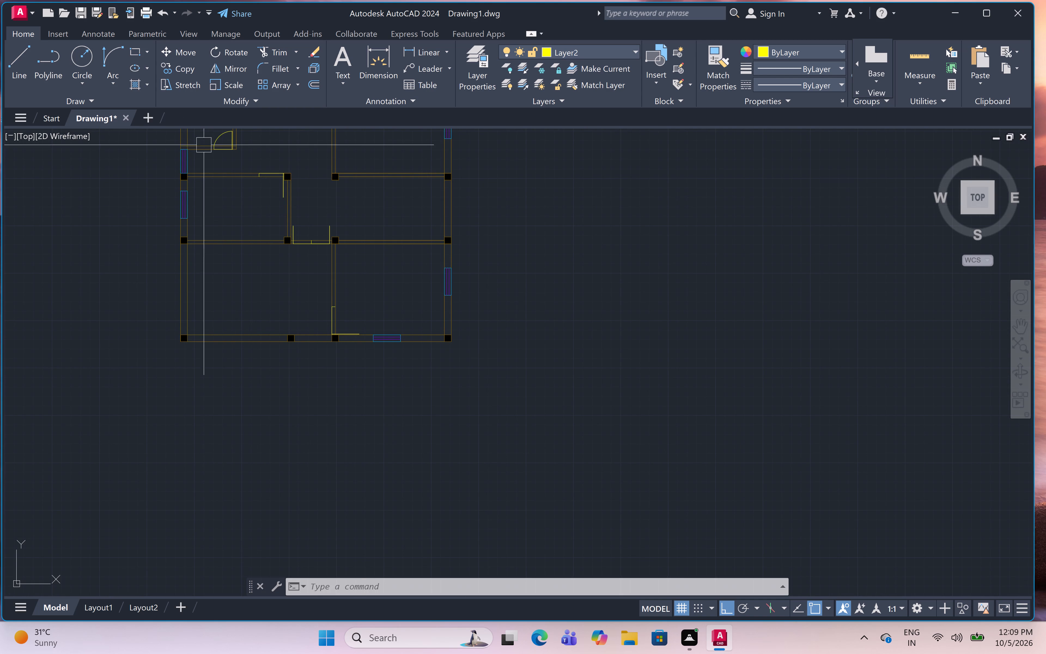
{"action": "scroll", "coordinate": [263, 168], "scroll_direction": "up", "scroll_amount": 7}
{"action": "scroll", "coordinate": [263, 168], "scroll_direction": "down", "scroll_amount": 2}
{"action": "scroll", "coordinate": [263, 168], "scroll_direction": "up", "scroll_amount": 2}
{"action": "scroll", "coordinate": [263, 168], "scroll_direction": "down", "scroll_amount": 1}
{"action": "scroll", "coordinate": [263, 168], "scroll_direction": "up", "scroll_amount": 1}
{"action": "scroll", "coordinate": [263, 168], "scroll_direction": "down", "scroll_amount": 2}
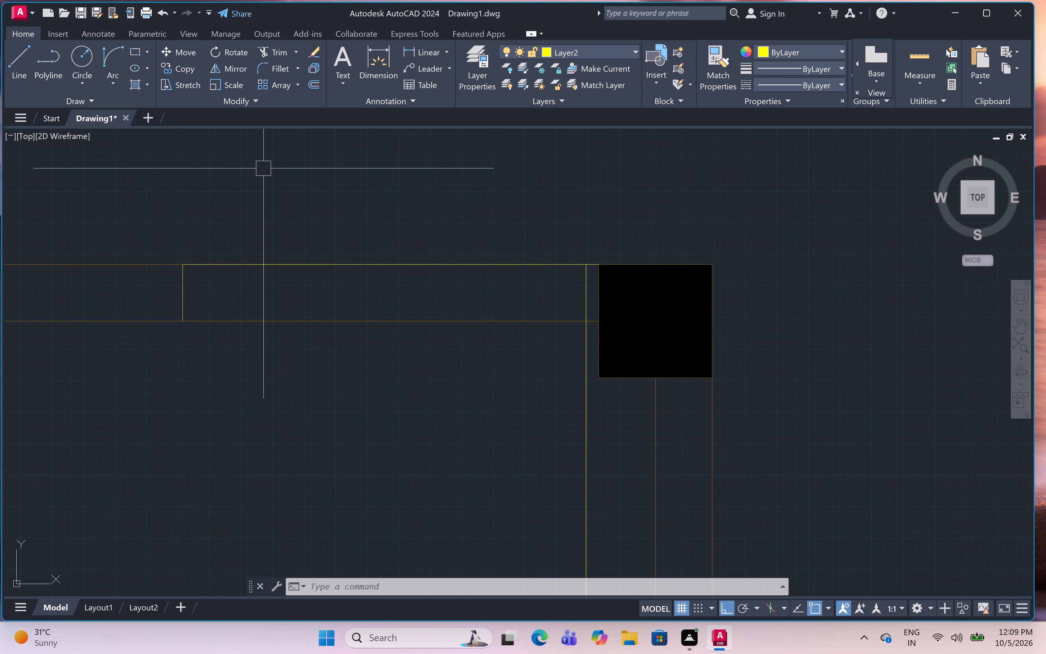
{"action": "scroll", "coordinate": [264, 168], "scroll_direction": "down", "scroll_amount": 6}
{"action": "scroll", "coordinate": [264, 168], "scroll_direction": "up", "scroll_amount": 1}
{"action": "scroll", "coordinate": [264, 168], "scroll_direction": "down", "scroll_amount": 1}
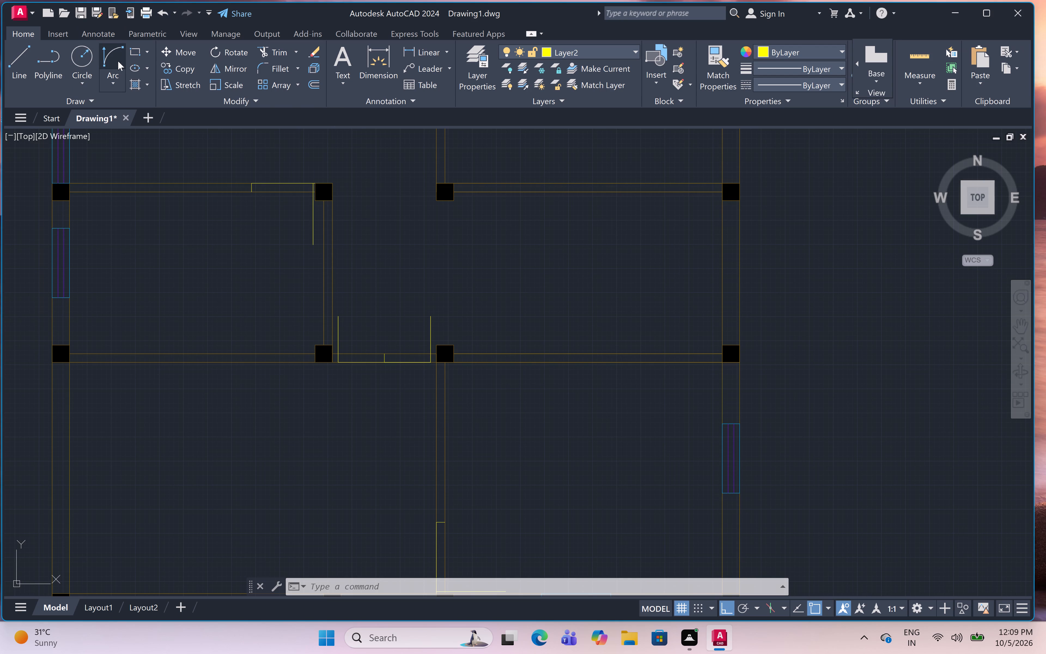
{"action": "left_click", "coordinate": [114, 52]}
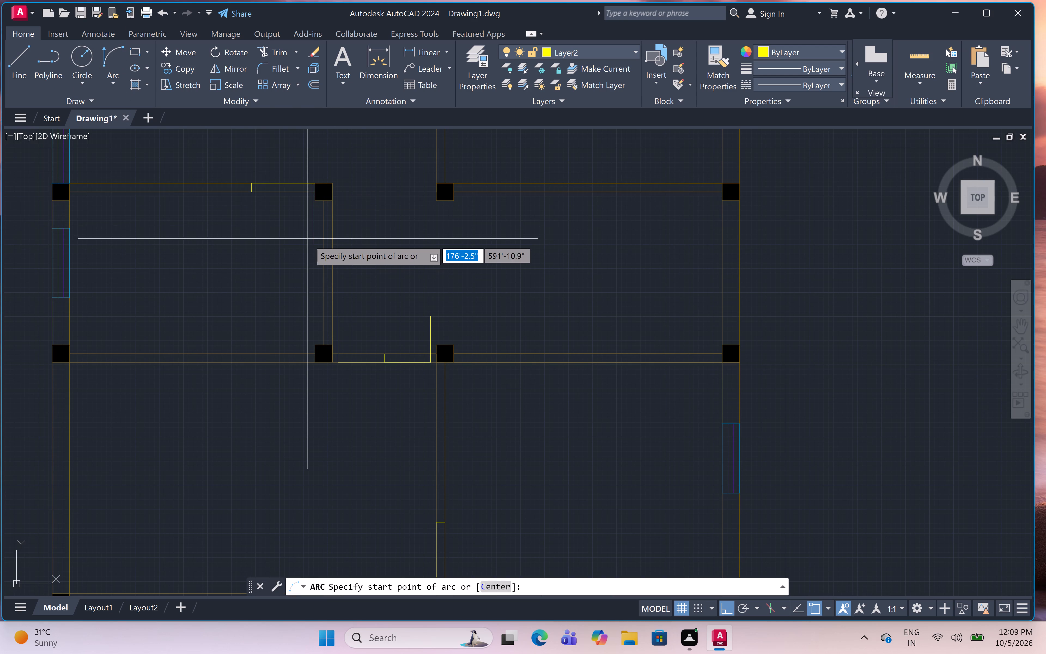
{"action": "left_click", "coordinate": [311, 245]}
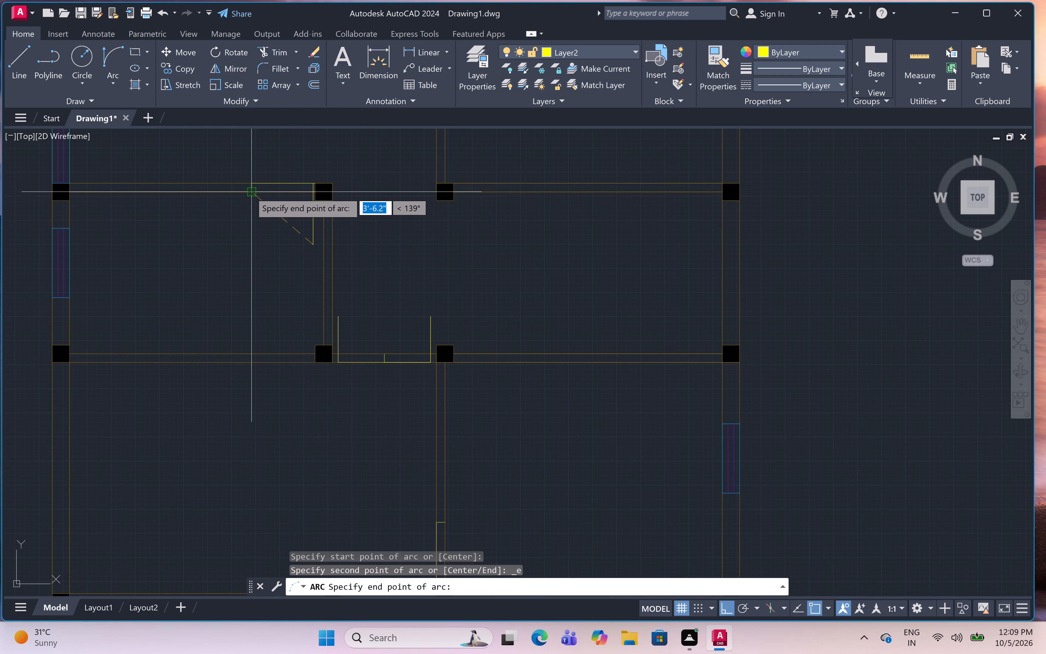
{"action": "left_click", "coordinate": [250, 192]}
{"action": "left_click_drag", "start_coordinate": [227, 227], "coordinate": [230, 229]}
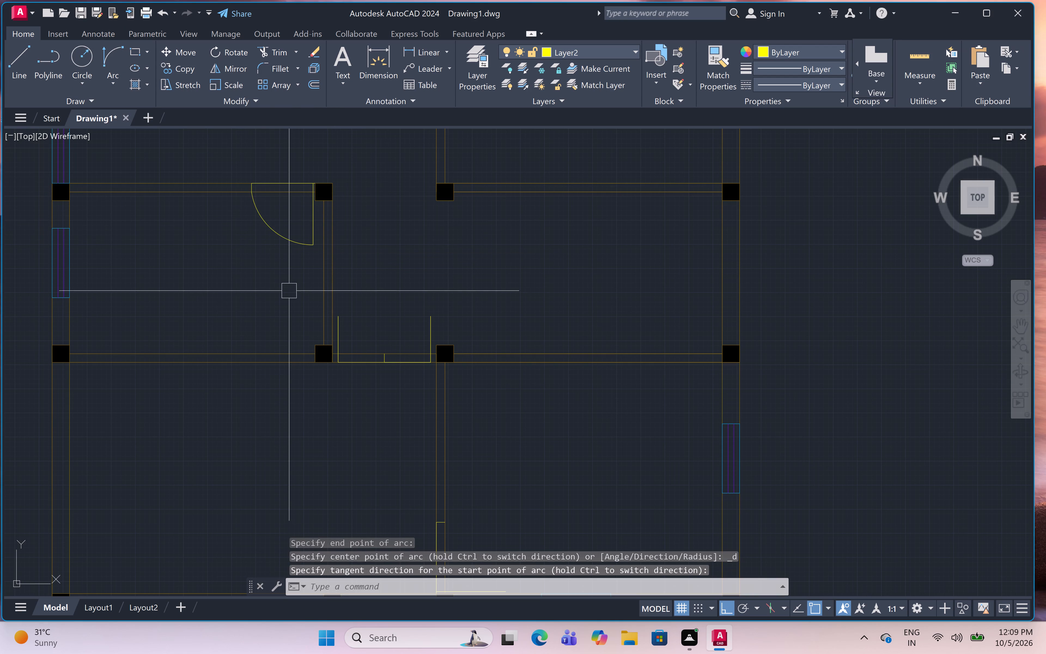
Draw the two mirrored swing arcs of the double door between the corridor columns, meeting at the opening's centre mark.
{"action": "left_click_drag", "start_coordinate": [102, 57], "coordinate": [105, 60]}
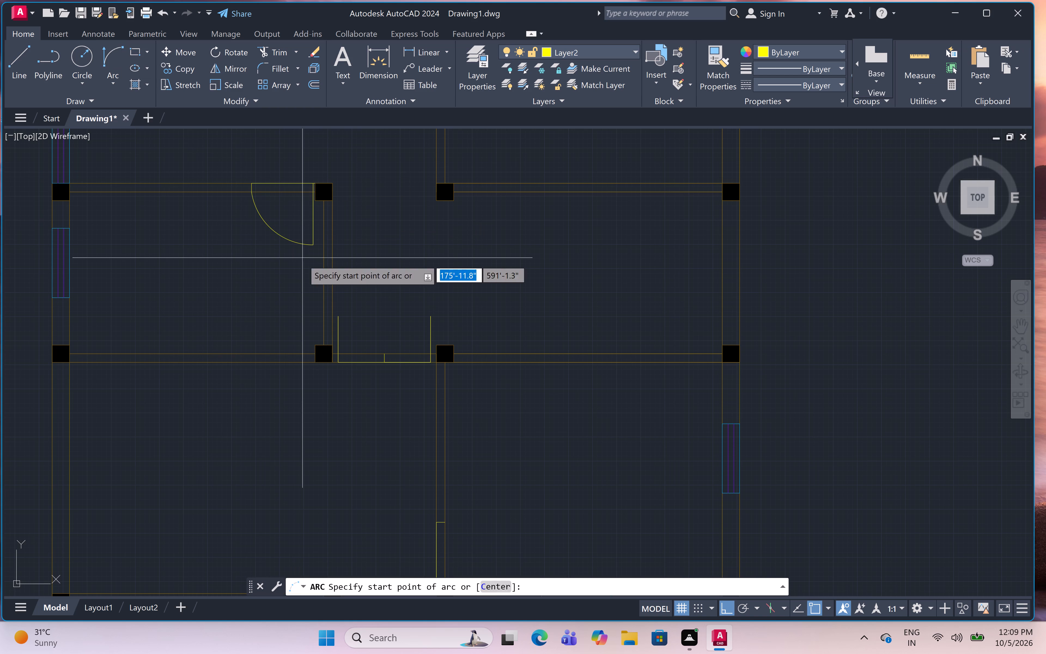
{"action": "left_click_drag", "start_coordinate": [342, 317], "coordinate": [345, 320]}
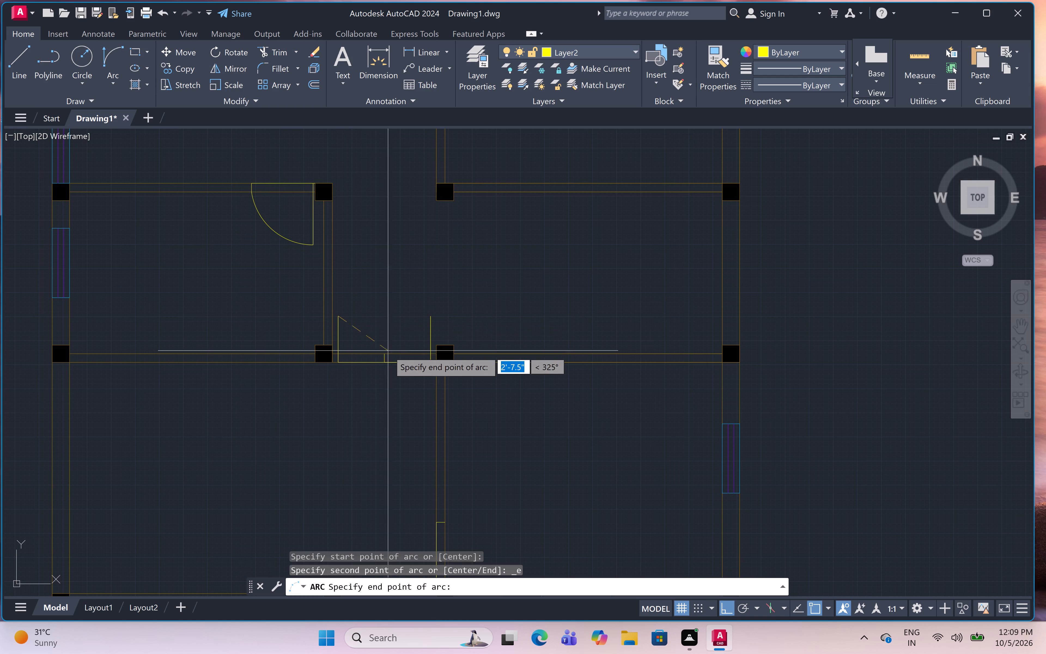
{"action": "left_click_drag", "start_coordinate": [388, 352], "coordinate": [389, 347]}
{"action": "left_click", "coordinate": [403, 321]}
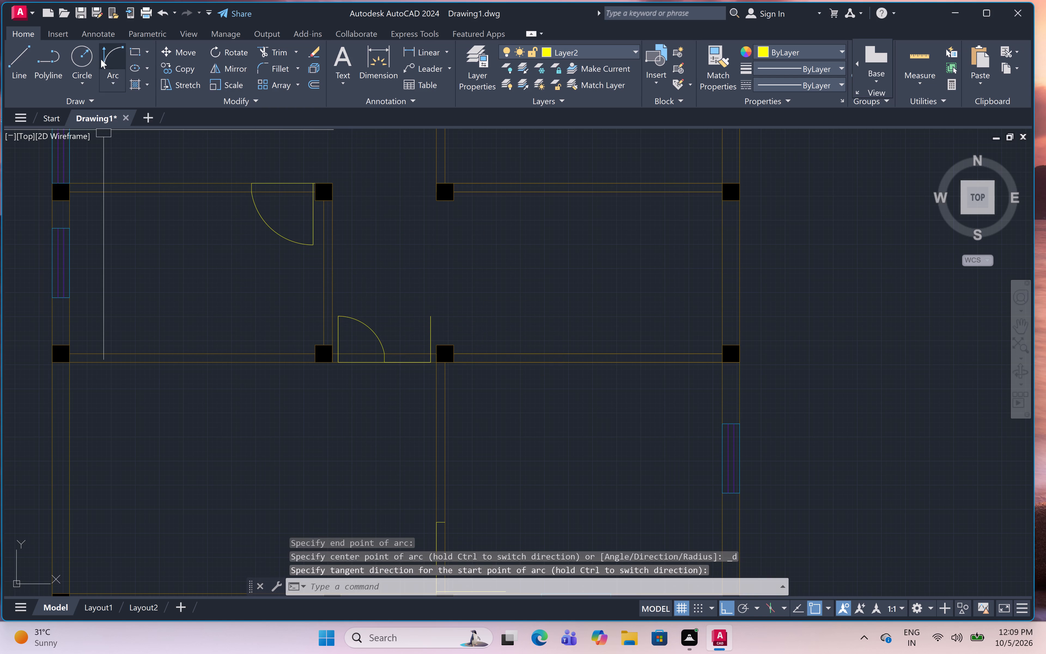
{"action": "left_click", "coordinate": [104, 55]}
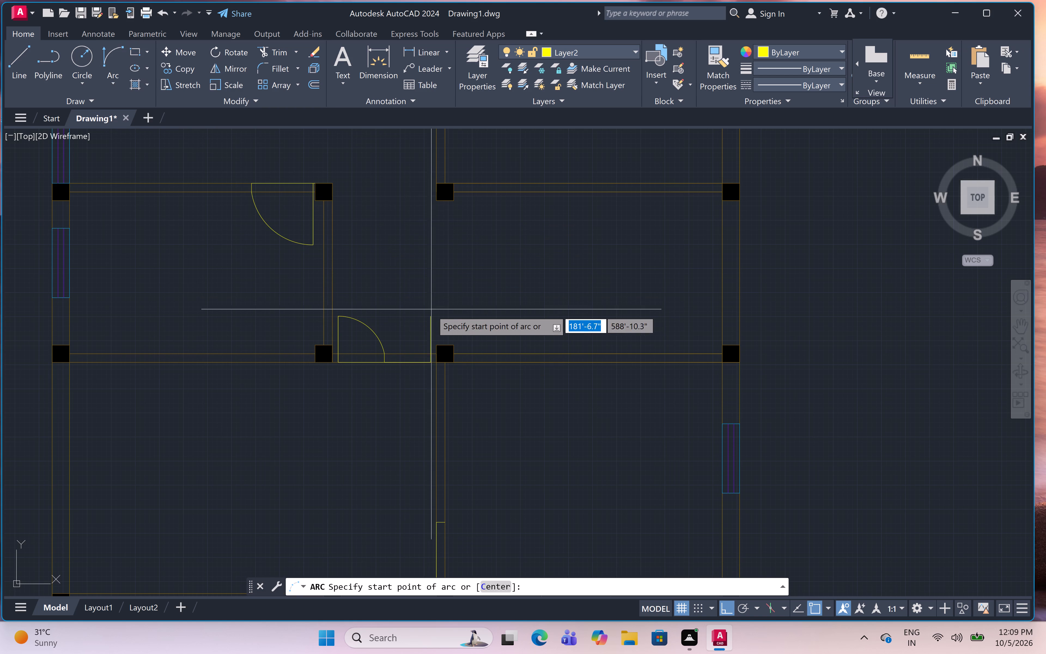
{"action": "left_click", "coordinate": [432, 312]}
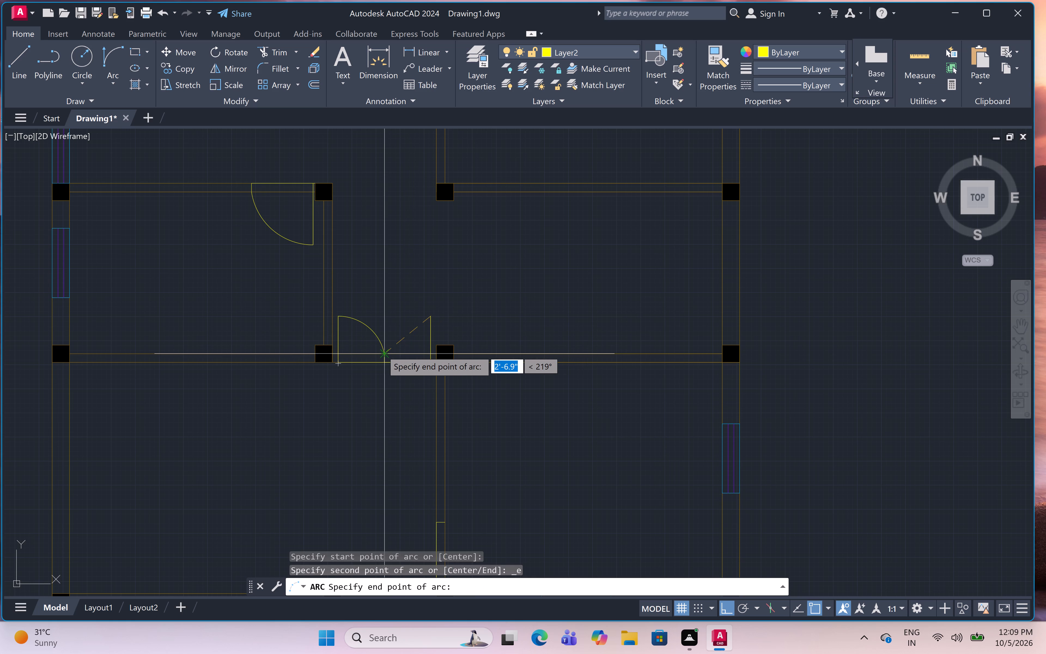
{"action": "left_click_drag", "start_coordinate": [382, 350], "coordinate": [379, 347]}
{"action": "left_click_drag", "start_coordinate": [338, 307], "coordinate": [341, 306]}
Draw the swing arc of the door at the lower-left corner of the bottom-right room, from the leaf end to the opening's top.
{"action": "scroll", "coordinate": [388, 272], "scroll_direction": "down", "scroll_amount": 2}
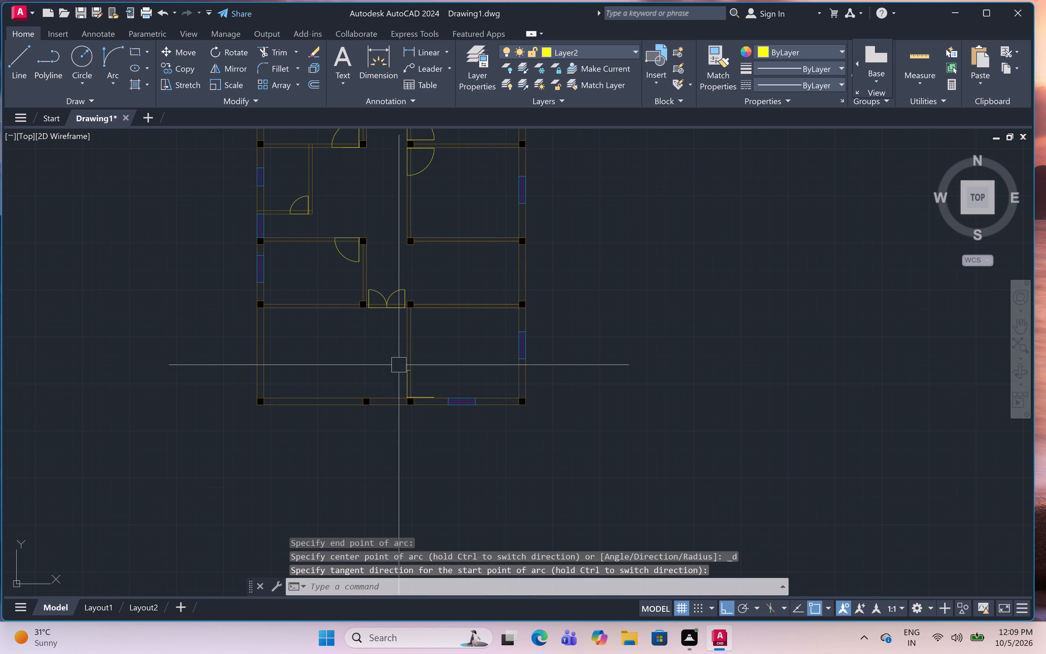
{"action": "scroll", "coordinate": [420, 390], "scroll_direction": "up", "scroll_amount": 2}
{"action": "scroll", "coordinate": [420, 390], "scroll_direction": "down", "scroll_amount": 2}
{"action": "scroll", "coordinate": [420, 390], "scroll_direction": "up", "scroll_amount": 2}
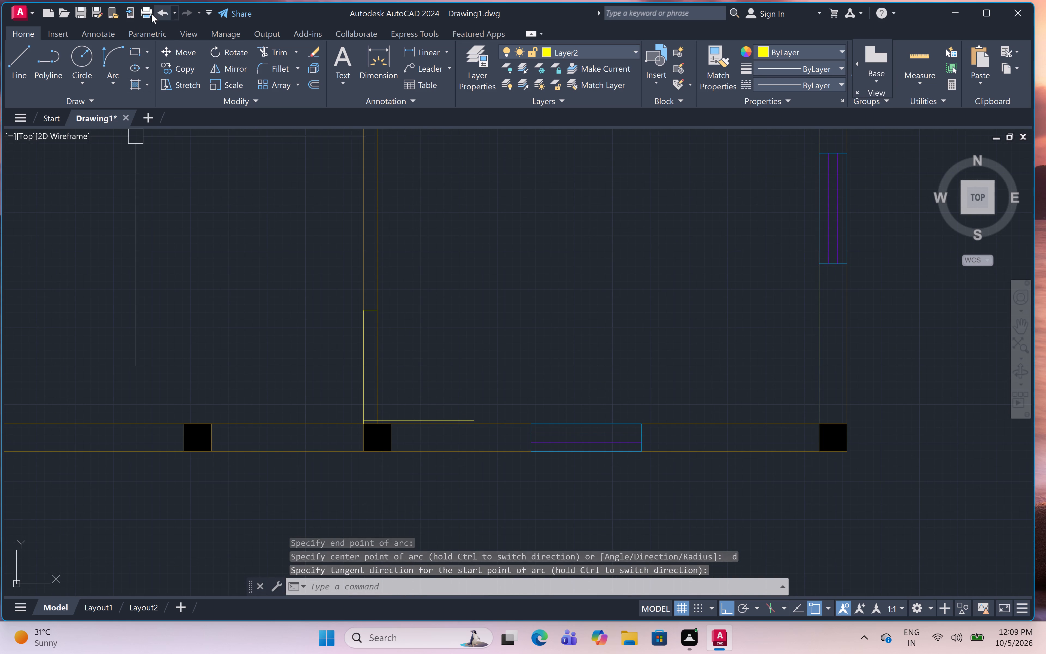
{"action": "left_click", "coordinate": [117, 53]}
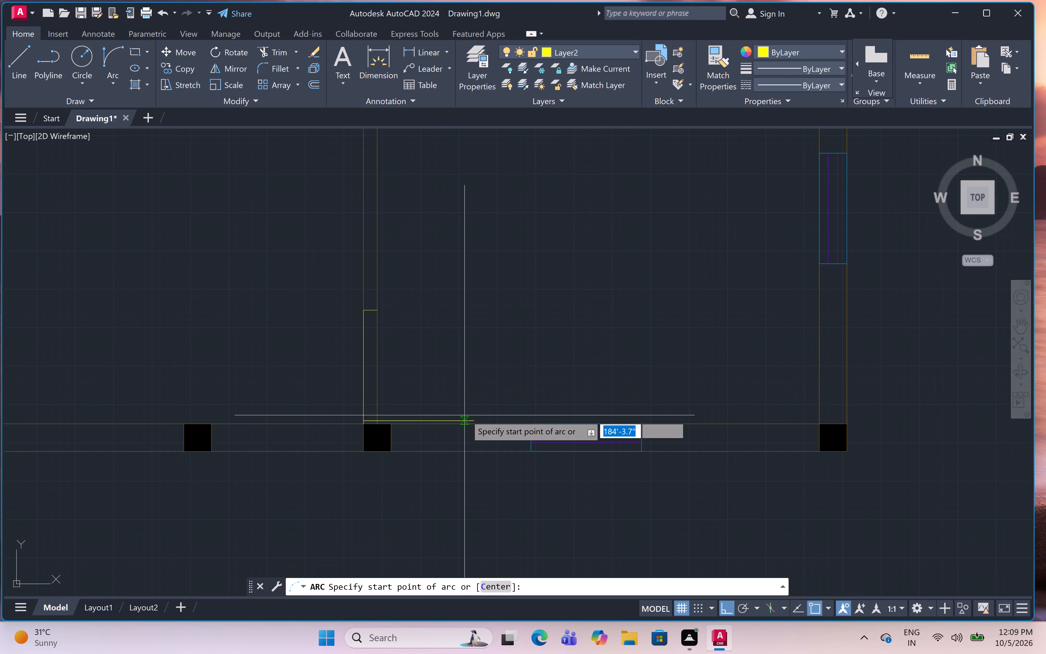
{"action": "left_click_drag", "start_coordinate": [475, 421], "coordinate": [472, 416]}
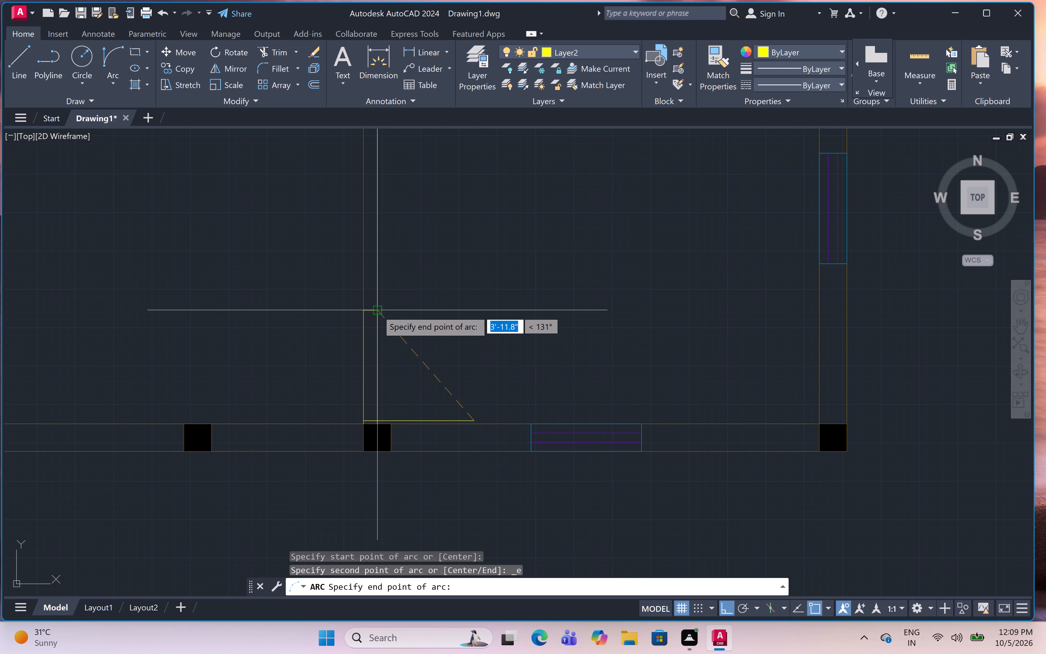
{"action": "left_click", "coordinate": [378, 311]}
{"action": "left_click", "coordinate": [405, 277]}
Review the door swings across the whole floor plan.
{"action": "scroll", "coordinate": [405, 277], "scroll_direction": "down", "scroll_amount": 9}
{"action": "scroll", "coordinate": [405, 277], "scroll_direction": "up", "scroll_amount": 1}
{"action": "scroll", "coordinate": [405, 277], "scroll_direction": "down", "scroll_amount": 1}
{"action": "scroll", "coordinate": [405, 277], "scroll_direction": "up", "scroll_amount": 2}
{"action": "scroll", "coordinate": [405, 277], "scroll_direction": "down", "scroll_amount": 1}
{"action": "scroll", "coordinate": [405, 277], "scroll_direction": "up", "scroll_amount": 2}
{"action": "scroll", "coordinate": [405, 277], "scroll_direction": "down", "scroll_amount": 2}
{"action": "scroll", "coordinate": [405, 277], "scroll_direction": "up", "scroll_amount": 3}
{"action": "scroll", "coordinate": [405, 277], "scroll_direction": "down", "scroll_amount": 3}
{"action": "scroll", "coordinate": [405, 277], "scroll_direction": "up", "scroll_amount": 1}
{"action": "scroll", "coordinate": [405, 277], "scroll_direction": "down", "scroll_amount": 2}
{"action": "scroll", "coordinate": [396, 258], "scroll_direction": "up", "scroll_amount": 1}
{"action": "middle_click", "coordinate": [368, 165]}
{"action": "middle_click", "coordinate": [375, 217]}
{"action": "middle_click_drag", "start_coordinate": [407, 277], "coordinate": [409, 279]}
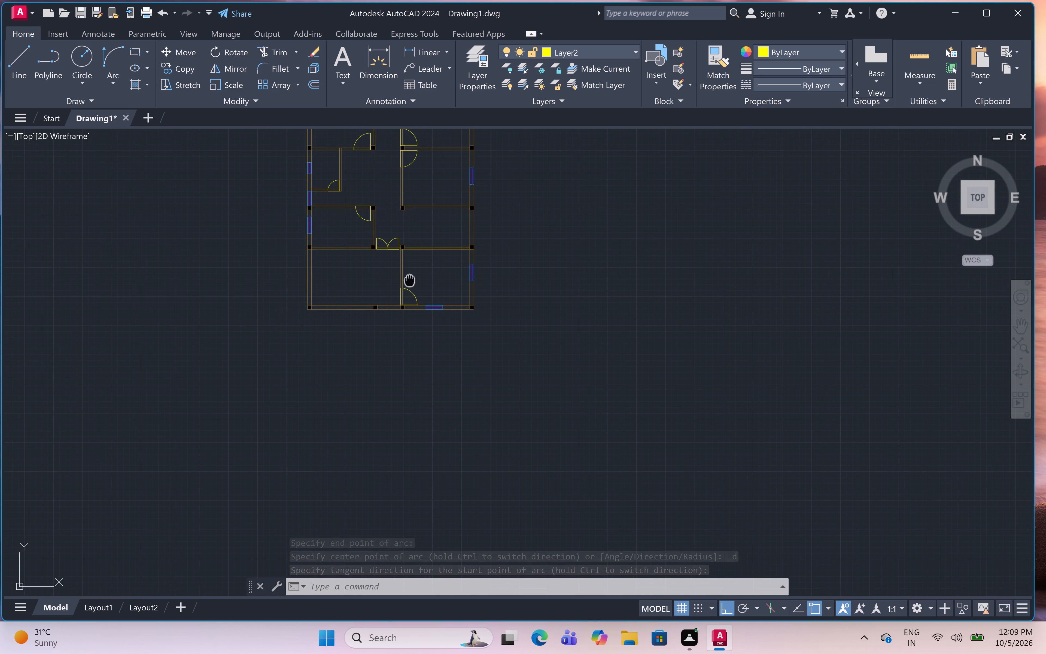
{"action": "middle_click_drag", "start_coordinate": [409, 279], "coordinate": [410, 280]}
{"action": "middle_click_drag", "start_coordinate": [359, 175], "coordinate": [437, 285]}
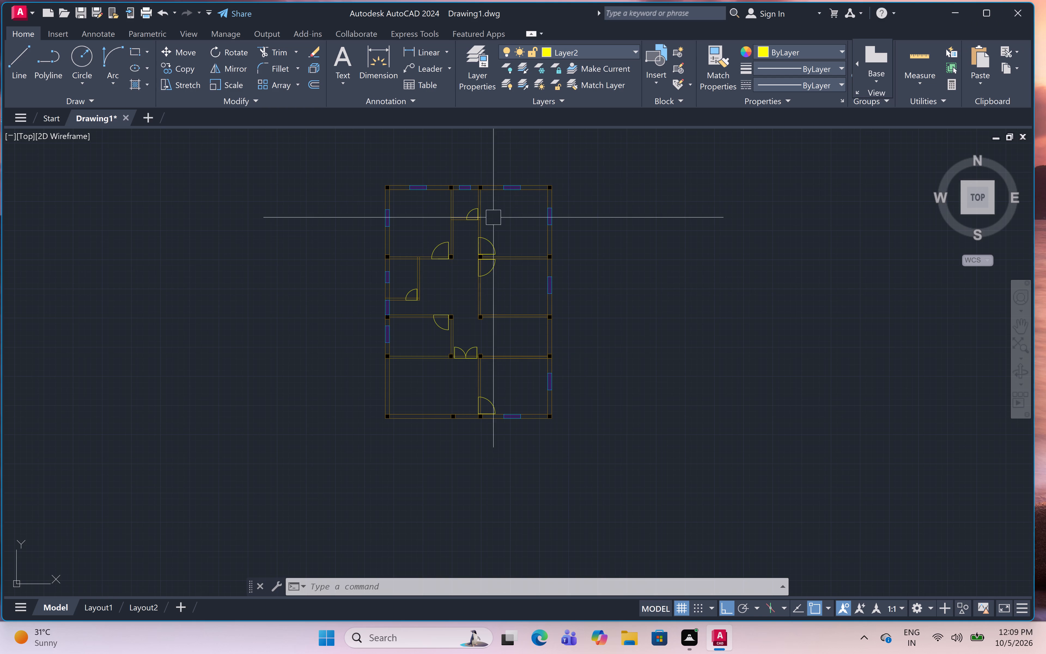
Offset the leaf line of the small top-centre room's door 1" toward its swing side.
{"action": "scroll", "coordinate": [472, 213], "scroll_direction": "up", "scroll_amount": 5}
{"action": "scroll", "coordinate": [472, 213], "scroll_direction": "down", "scroll_amount": 3}
{"action": "scroll", "coordinate": [472, 213], "scroll_direction": "up", "scroll_amount": 2}
{"action": "scroll", "coordinate": [472, 213], "scroll_direction": "down", "scroll_amount": 6}
{"action": "scroll", "coordinate": [472, 213], "scroll_direction": "up", "scroll_amount": 3}
{"action": "scroll", "coordinate": [474, 213], "scroll_direction": "down", "scroll_amount": 8}
{"action": "scroll", "coordinate": [474, 213], "scroll_direction": "up", "scroll_amount": 2}
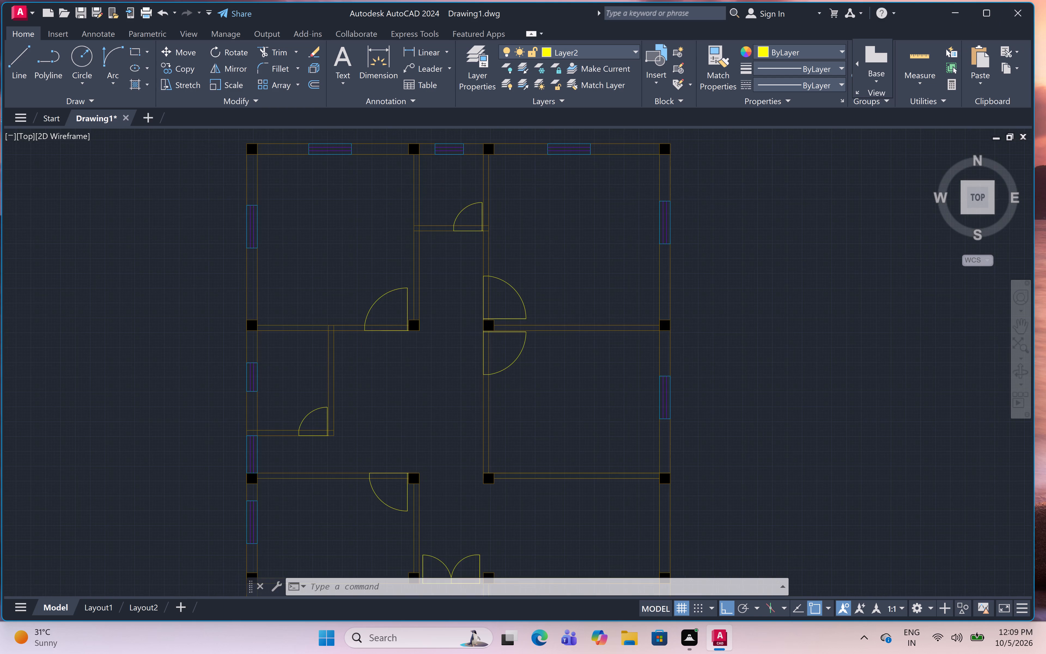
{"action": "scroll", "coordinate": [474, 213], "scroll_direction": "down", "scroll_amount": 1}
{"action": "scroll", "coordinate": [474, 213], "scroll_direction": "up", "scroll_amount": 3}
{"action": "scroll", "coordinate": [474, 213], "scroll_direction": "down", "scroll_amount": 1}
{"action": "scroll", "coordinate": [474, 213], "scroll_direction": "up", "scroll_amount": 2}
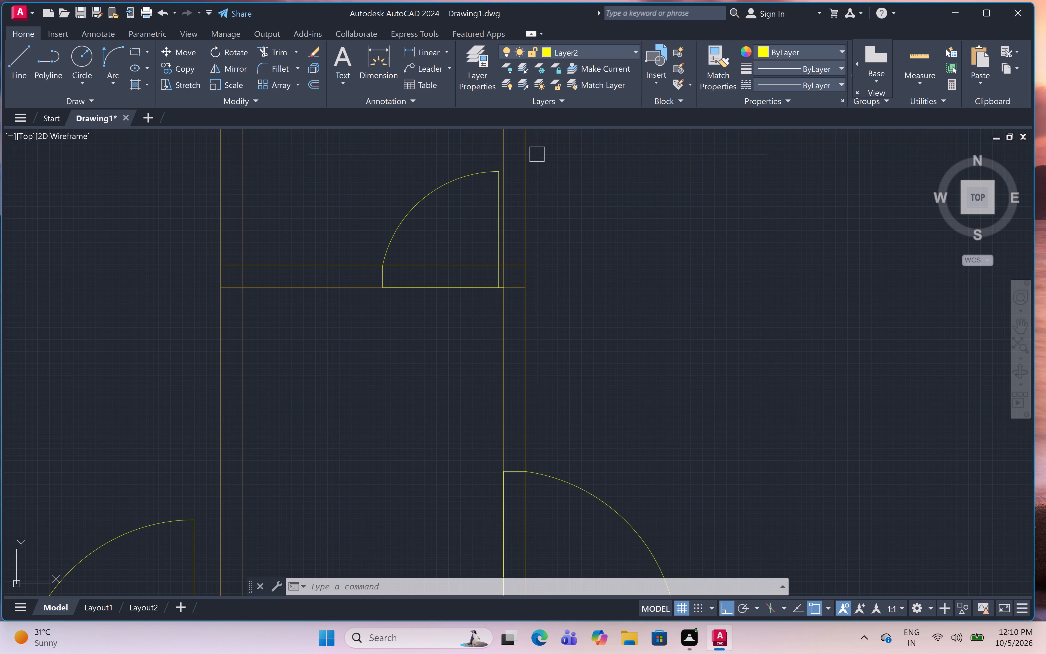
{"action": "key", "text": "i"}
{"action": "key", "text": "Escape"}
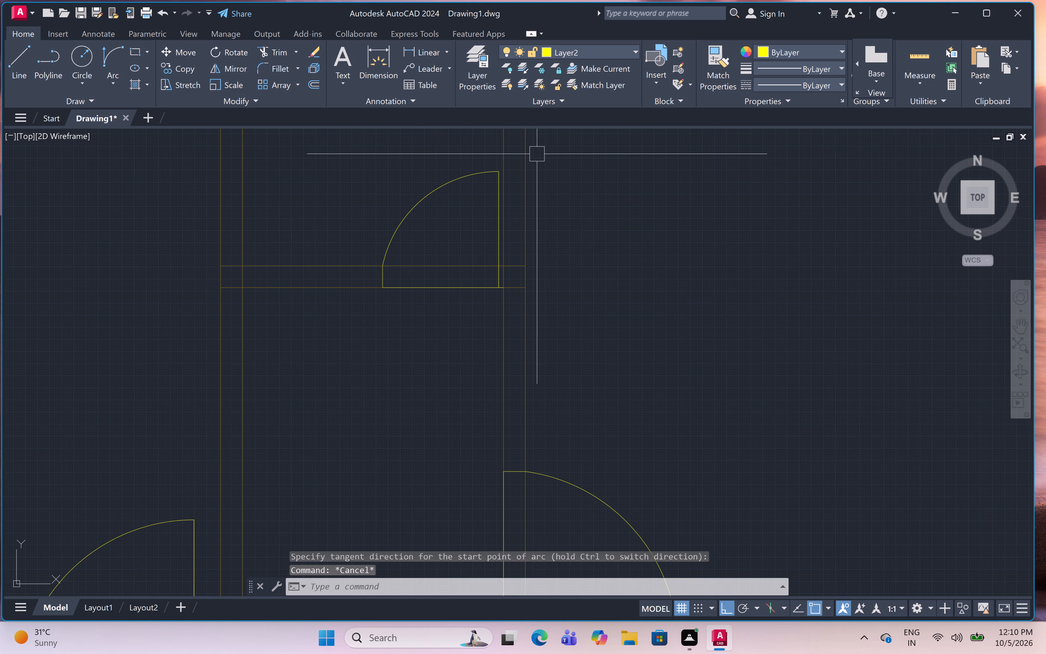
{"action": "type", "text": "off"}
{"action": "key", "text": "space"}
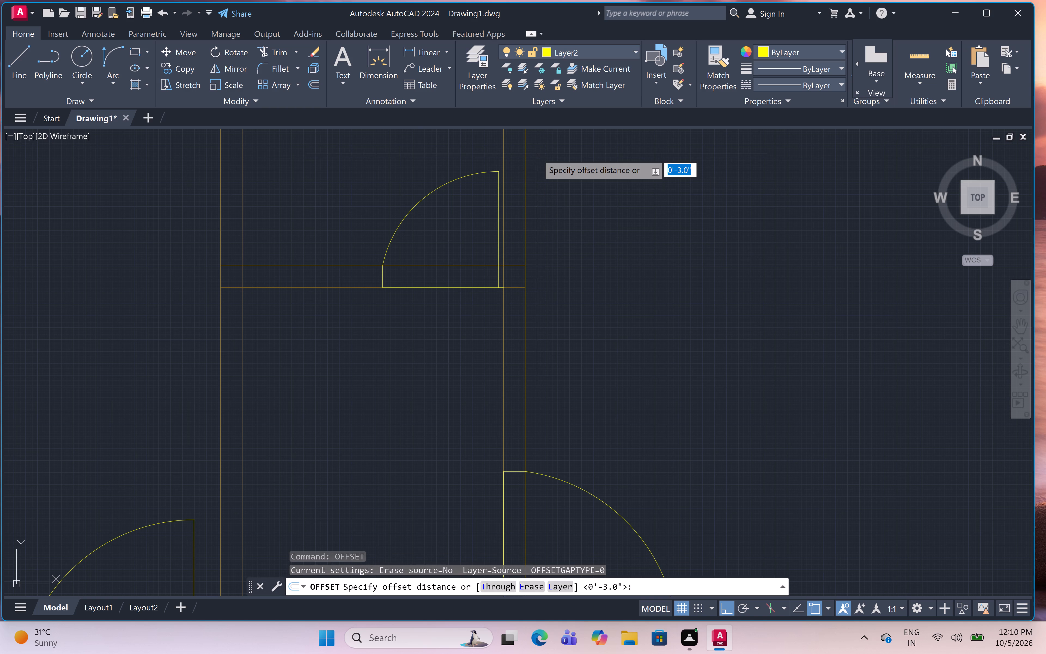
{"action": "type", "text": "1\""}
{"action": "key", "text": "space"}
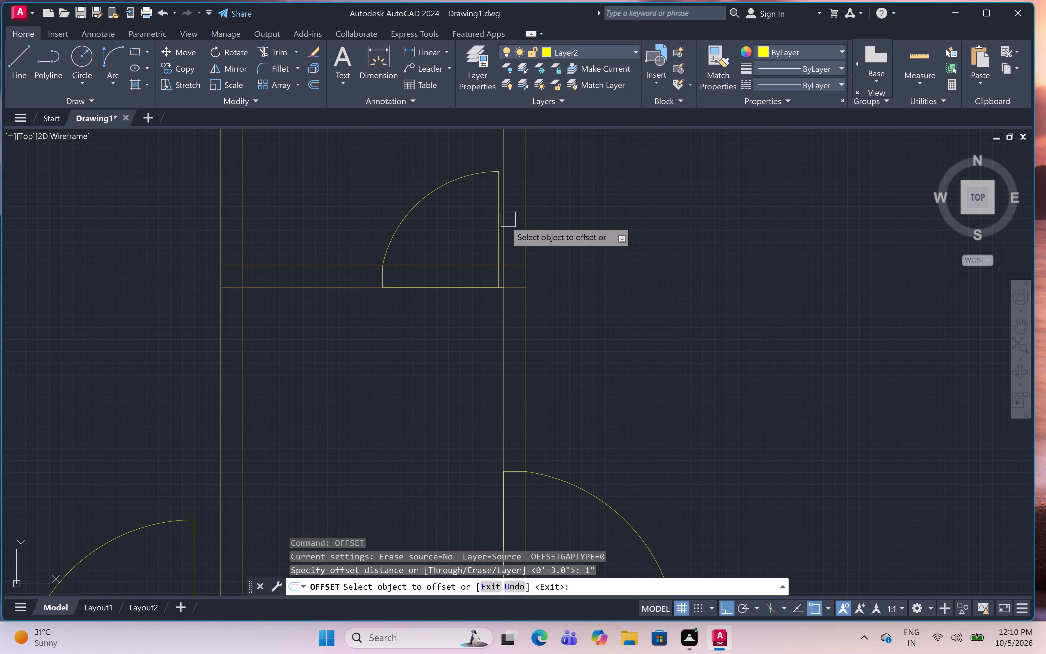
{"action": "left_click", "coordinate": [494, 220]}
{"action": "left_click", "coordinate": [450, 220]}
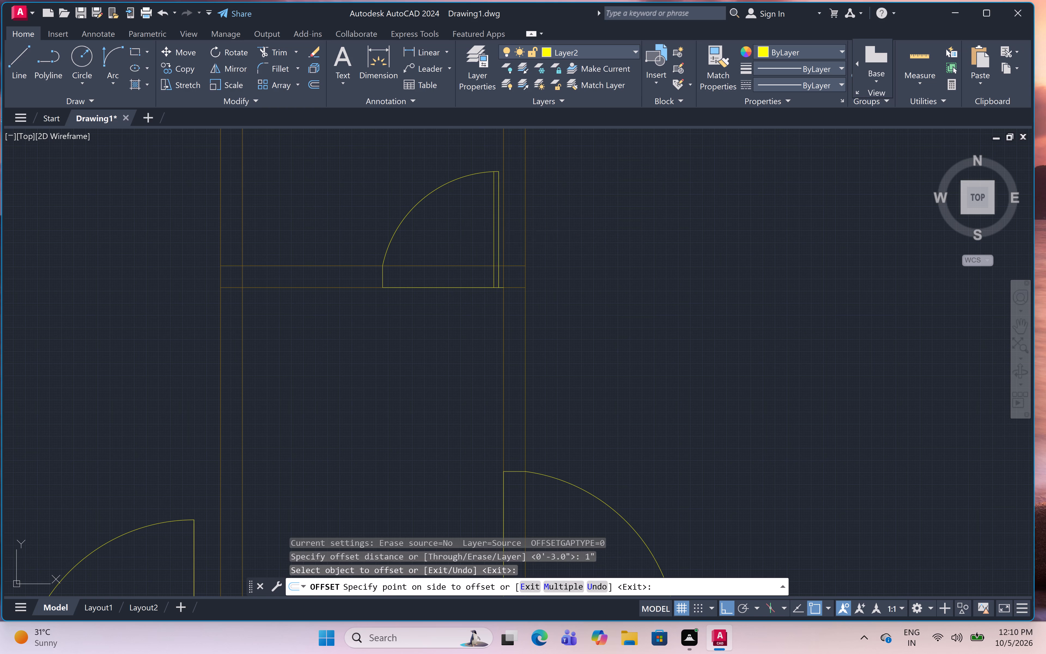
Offset the leaf lines of the upper-left room's door and the two facing right-hand room doors 1" toward their swings.
{"action": "scroll", "coordinate": [530, 186], "scroll_direction": "down", "scroll_amount": 1}
{"action": "left_click", "coordinate": [314, 435]}
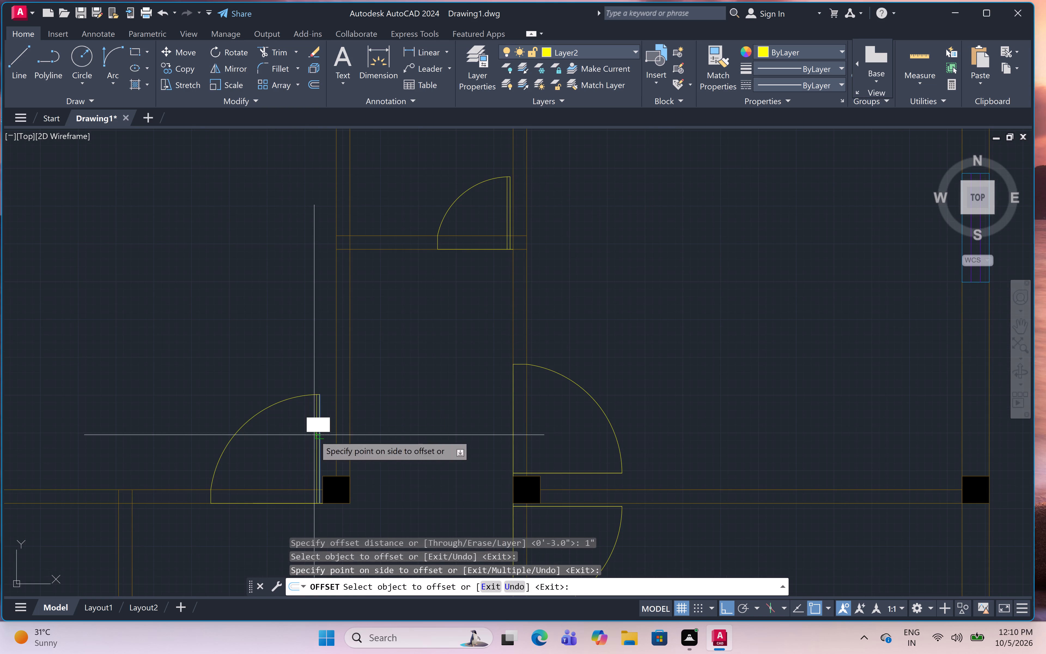
{"action": "left_click", "coordinate": [229, 435]}
{"action": "left_click", "coordinate": [574, 475]}
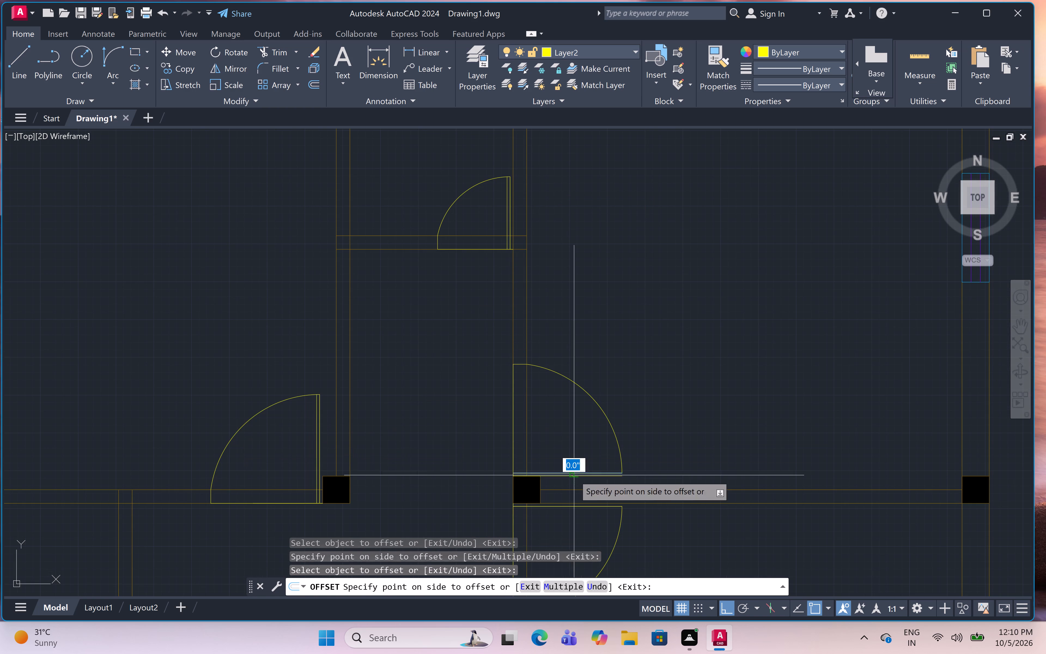
{"action": "left_click", "coordinate": [568, 432]}
{"action": "scroll", "coordinate": [584, 407], "scroll_direction": "down", "scroll_amount": 1}
{"action": "scroll", "coordinate": [584, 407], "scroll_direction": "up", "scroll_amount": 1}
{"action": "scroll", "coordinate": [584, 407], "scroll_direction": "down", "scroll_amount": 3}
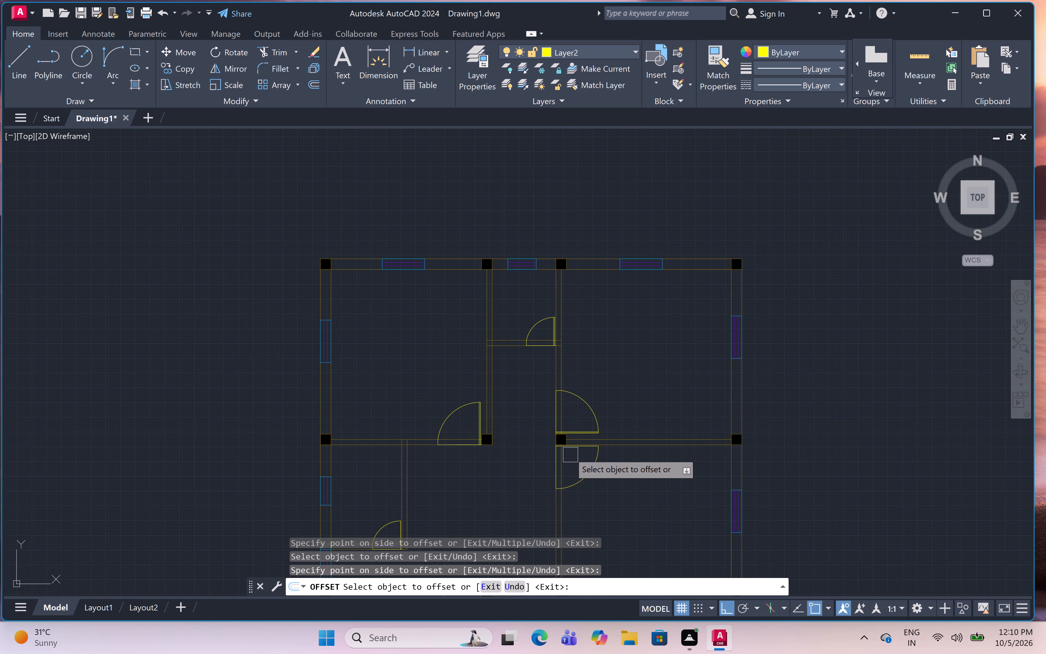
{"action": "scroll", "coordinate": [570, 450], "scroll_direction": "up", "scroll_amount": 8}
{"action": "left_click", "coordinate": [576, 439]}
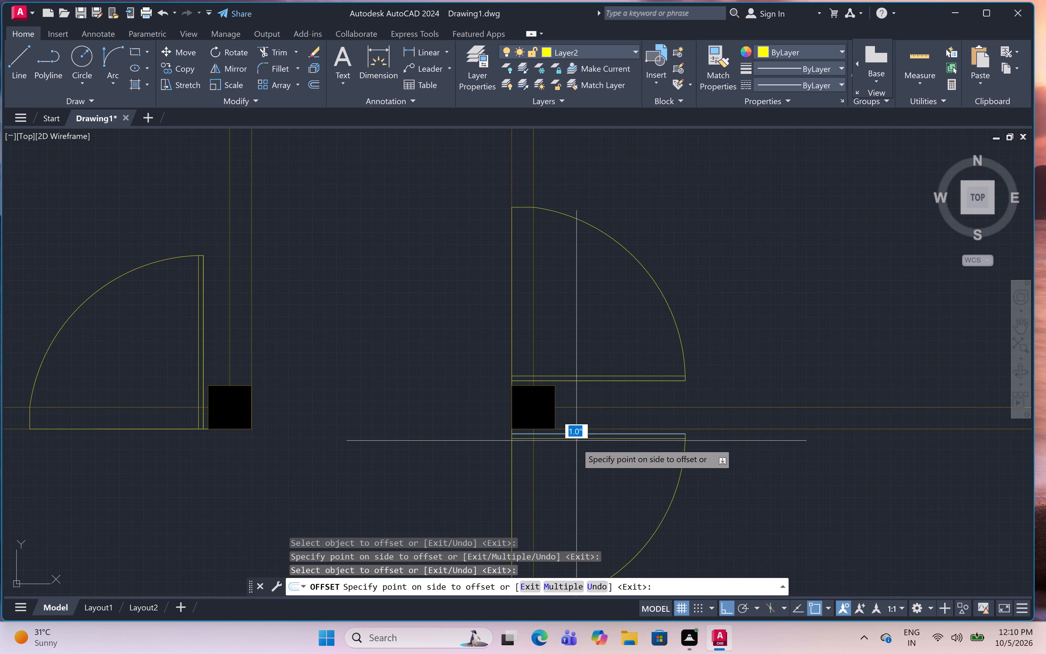
{"action": "left_click", "coordinate": [578, 486]}
Offset the leaf line of the small left-side room's door 1" toward its swing.
{"action": "scroll", "coordinate": [582, 387], "scroll_direction": "down", "scroll_amount": 1}
{"action": "scroll", "coordinate": [582, 387], "scroll_direction": "up", "scroll_amount": 2}
{"action": "scroll", "coordinate": [582, 387], "scroll_direction": "down", "scroll_amount": 2}
{"action": "scroll", "coordinate": [589, 405], "scroll_direction": "up", "scroll_amount": 4}
{"action": "scroll", "coordinate": [589, 405], "scroll_direction": "down", "scroll_amount": 1}
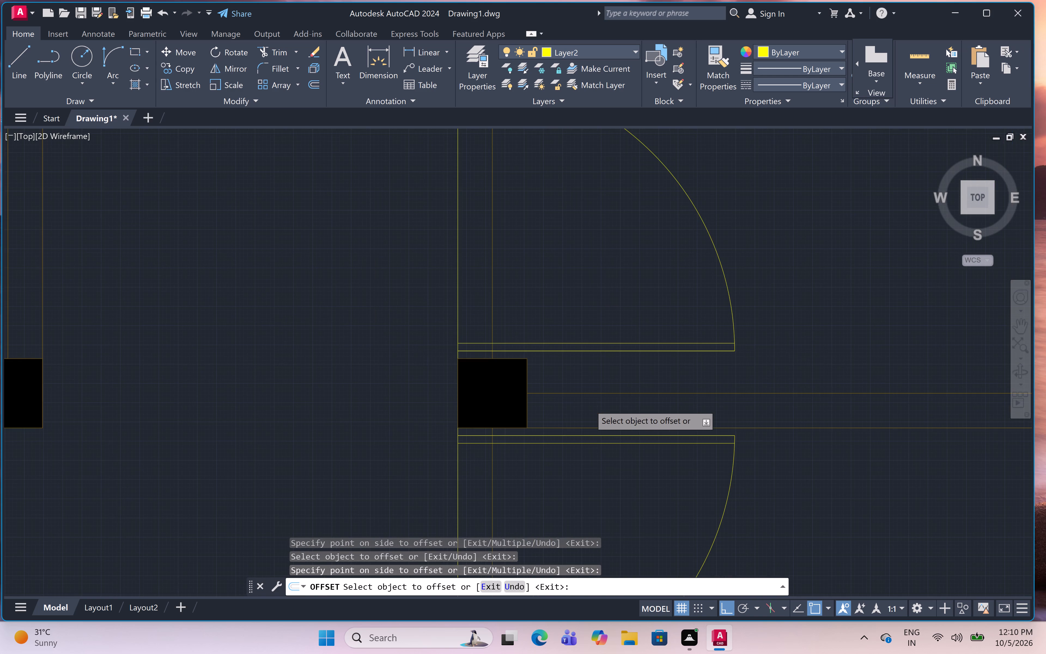
{"action": "scroll", "coordinate": [668, 364], "scroll_direction": "down", "scroll_amount": 5}
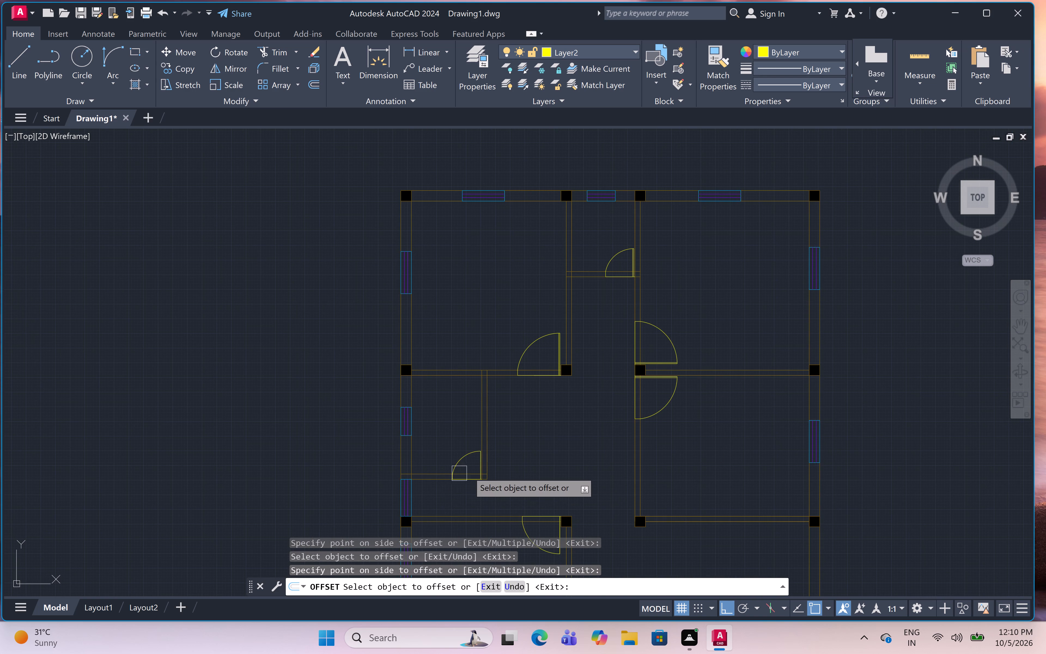
{"action": "scroll", "coordinate": [469, 472], "scroll_direction": "up", "scroll_amount": 1}
{"action": "scroll", "coordinate": [468, 472], "scroll_direction": "down", "scroll_amount": 1}
{"action": "scroll", "coordinate": [468, 472], "scroll_direction": "up", "scroll_amount": 6}
{"action": "scroll", "coordinate": [468, 472], "scroll_direction": "down", "scroll_amount": 3}
{"action": "scroll", "coordinate": [468, 472], "scroll_direction": "up", "scroll_amount": 3}
{"action": "scroll", "coordinate": [468, 472], "scroll_direction": "down", "scroll_amount": 6}
{"action": "scroll", "coordinate": [472, 467], "scroll_direction": "up", "scroll_amount": 1}
{"action": "scroll", "coordinate": [472, 467], "scroll_direction": "down", "scroll_amount": 1}
{"action": "scroll", "coordinate": [472, 467], "scroll_direction": "up", "scroll_amount": 4}
{"action": "scroll", "coordinate": [472, 467], "scroll_direction": "down", "scroll_amount": 4}
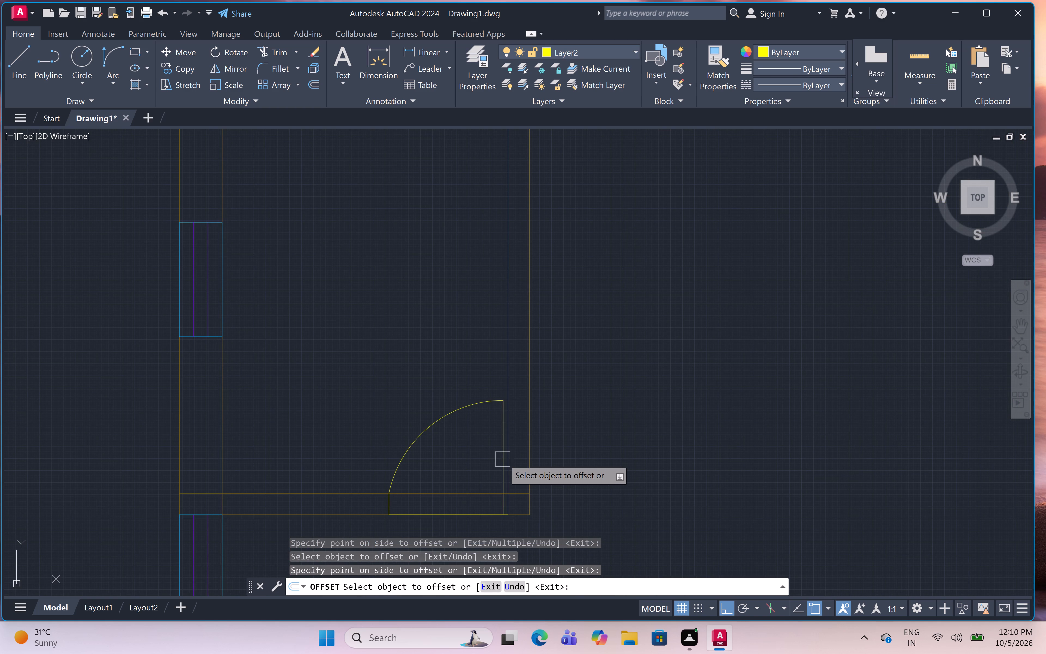
{"action": "left_click", "coordinate": [498, 459]}
{"action": "left_click_drag", "start_coordinate": [451, 459], "coordinate": [459, 457]}
Offset the leaf line of the door at the upper-right corner of the left room above the front hall 1" toward its swing.
{"action": "scroll", "coordinate": [561, 406], "scroll_direction": "down", "scroll_amount": 1}
{"action": "scroll", "coordinate": [561, 406], "scroll_direction": "up", "scroll_amount": 3}
{"action": "scroll", "coordinate": [561, 406], "scroll_direction": "down", "scroll_amount": 1}
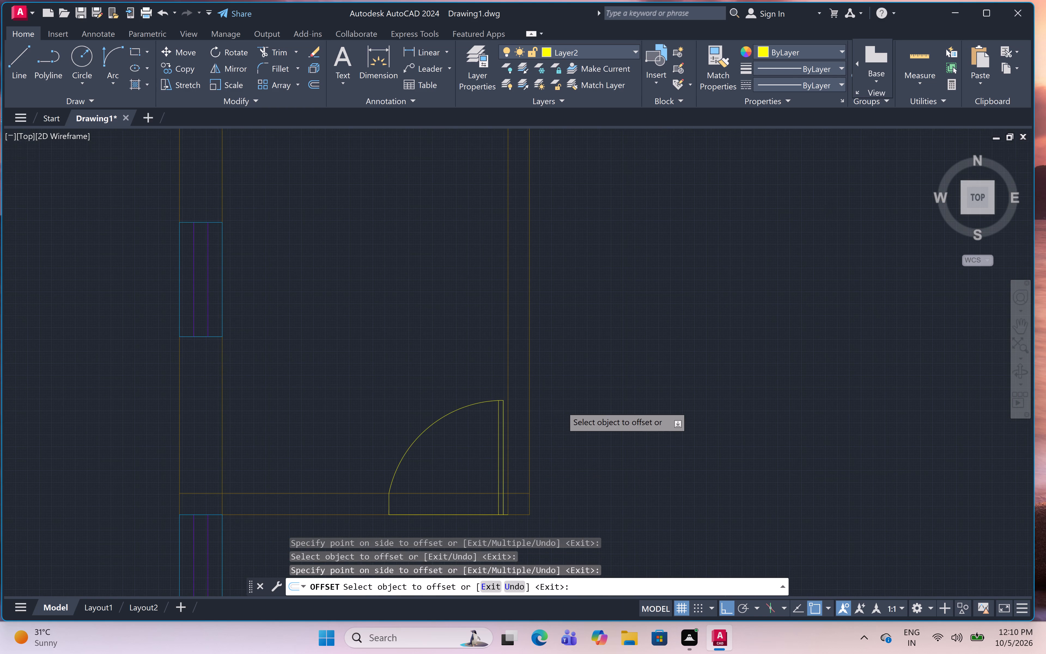
{"action": "scroll", "coordinate": [568, 402], "scroll_direction": "down", "scroll_amount": 2}
{"action": "scroll", "coordinate": [568, 402], "scroll_direction": "up", "scroll_amount": 3}
{"action": "scroll", "coordinate": [568, 402], "scroll_direction": "down", "scroll_amount": 2}
{"action": "scroll", "coordinate": [607, 499], "scroll_direction": "up", "scroll_amount": 2}
{"action": "scroll", "coordinate": [607, 499], "scroll_direction": "down", "scroll_amount": 2}
{"action": "scroll", "coordinate": [607, 499], "scroll_direction": "up", "scroll_amount": 3}
{"action": "scroll", "coordinate": [607, 499], "scroll_direction": "down", "scroll_amount": 1}
{"action": "scroll", "coordinate": [607, 499], "scroll_direction": "up", "scroll_amount": 2}
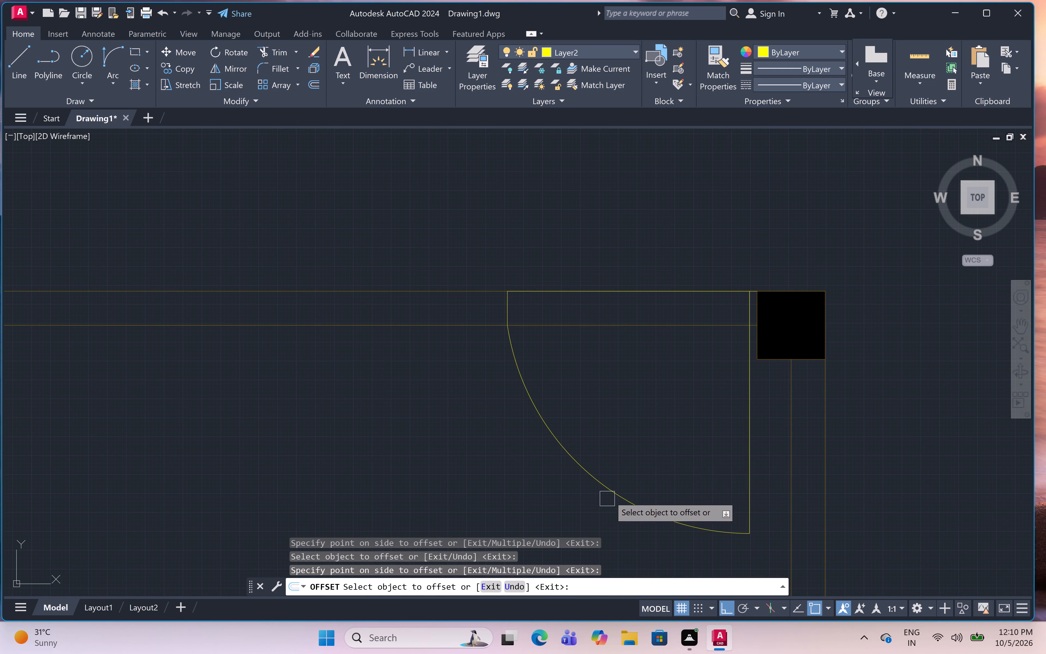
{"action": "left_click", "coordinate": [746, 451]}
{"action": "left_click_drag", "start_coordinate": [572, 452], "coordinate": [574, 452]}
Offset both leaf lines of the double door between the corridor columns 1" inward.
{"action": "scroll", "coordinate": [671, 427], "scroll_direction": "down", "scroll_amount": 6}
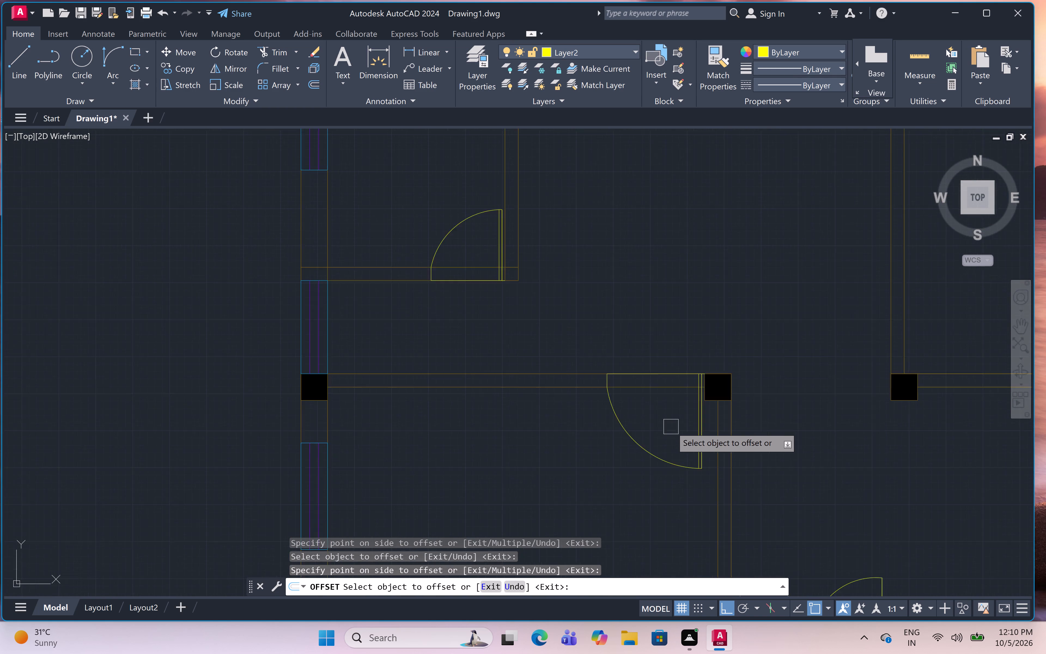
{"action": "scroll", "coordinate": [671, 427], "scroll_direction": "down", "scroll_amount": 2}
{"action": "scroll", "coordinate": [719, 488], "scroll_direction": "up", "scroll_amount": 1}
{"action": "scroll", "coordinate": [719, 488], "scroll_direction": "down", "scroll_amount": 1}
{"action": "scroll", "coordinate": [718, 487], "scroll_direction": "up", "scroll_amount": 2}
{"action": "scroll", "coordinate": [718, 487], "scroll_direction": "down", "scroll_amount": 3}
{"action": "scroll", "coordinate": [718, 487], "scroll_direction": "up", "scroll_amount": 7}
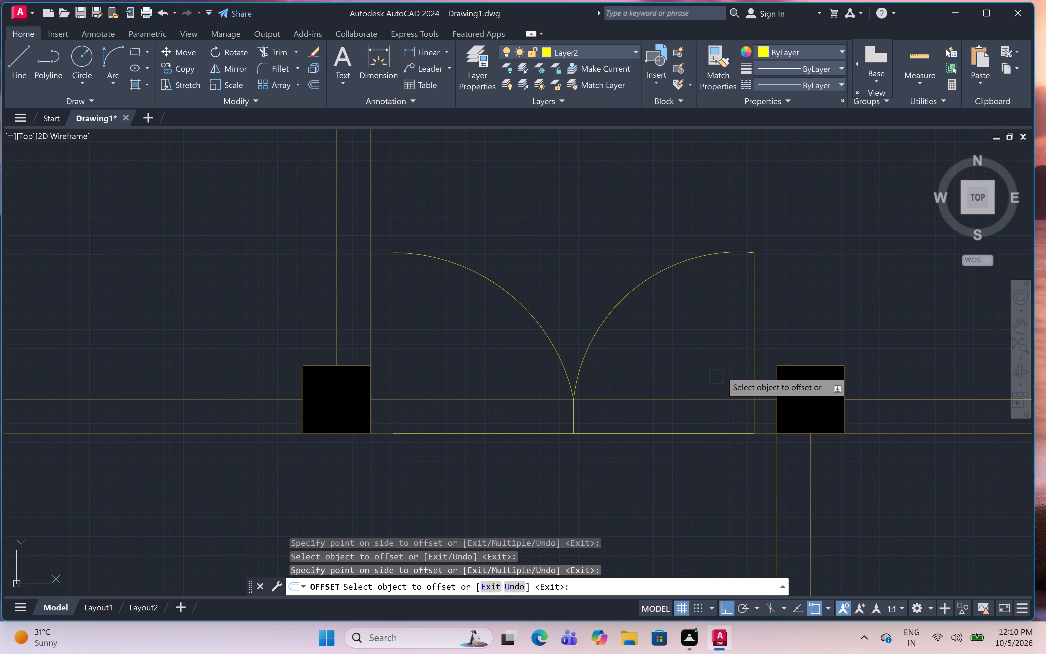
{"action": "left_click", "coordinate": [749, 368]}
{"action": "left_click", "coordinate": [646, 379]}
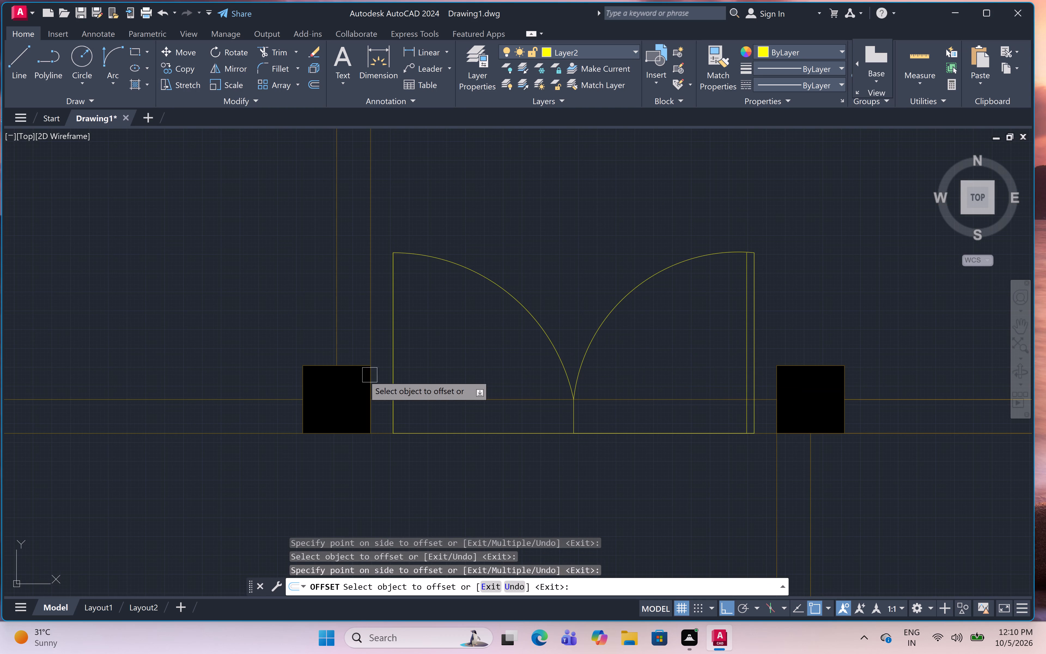
{"action": "left_click_drag", "start_coordinate": [394, 360], "coordinate": [397, 360]}
{"action": "left_click", "coordinate": [484, 363]}
Offset the leaf line of the bottom-right room's door 1" upward toward its swing.
{"action": "scroll", "coordinate": [484, 363], "scroll_direction": "down", "scroll_amount": 1}
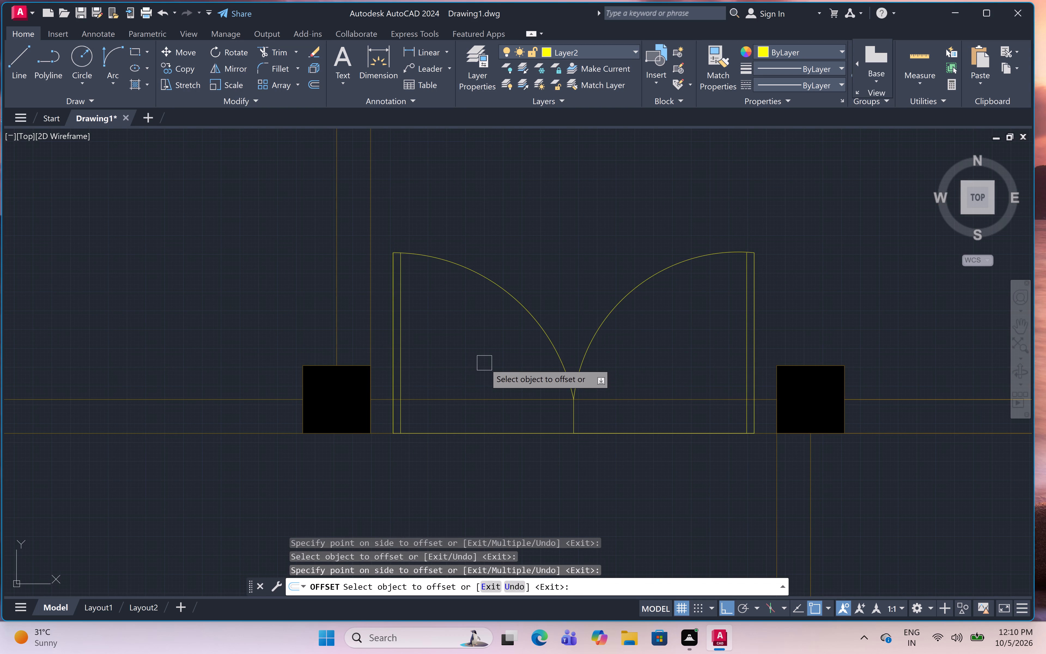
{"action": "scroll", "coordinate": [484, 363], "scroll_direction": "down", "scroll_amount": 2}
{"action": "scroll", "coordinate": [484, 363], "scroll_direction": "up", "scroll_amount": 1}
{"action": "scroll", "coordinate": [484, 363], "scroll_direction": "down", "scroll_amount": 3}
{"action": "scroll", "coordinate": [509, 436], "scroll_direction": "up", "scroll_amount": 6}
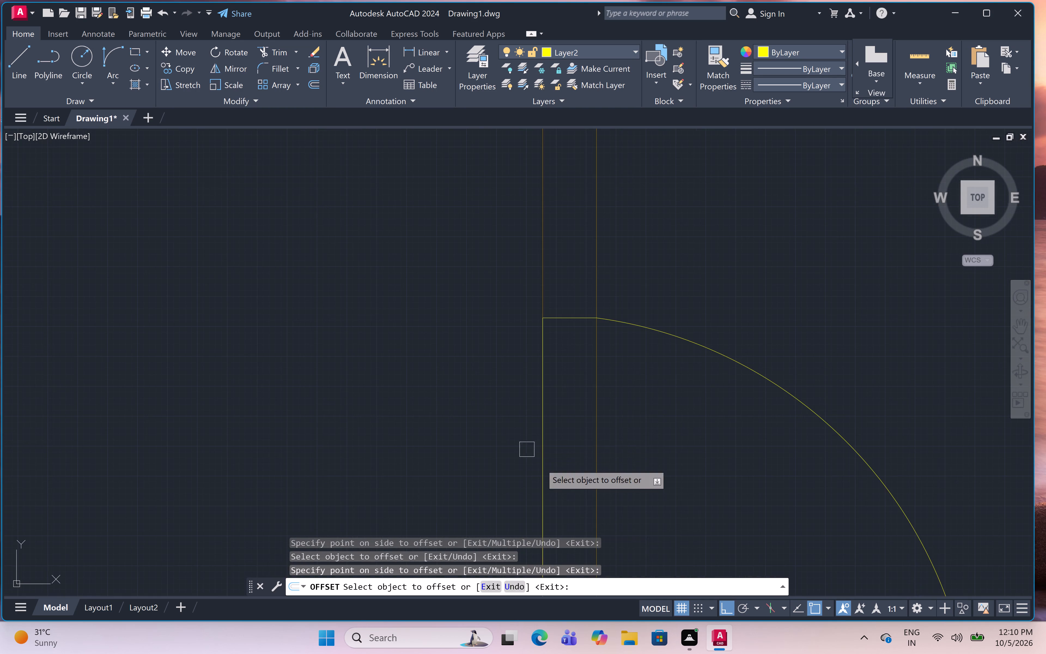
{"action": "scroll", "coordinate": [606, 401], "scroll_direction": "down", "scroll_amount": 4}
{"action": "scroll", "coordinate": [619, 456], "scroll_direction": "up", "scroll_amount": 5}
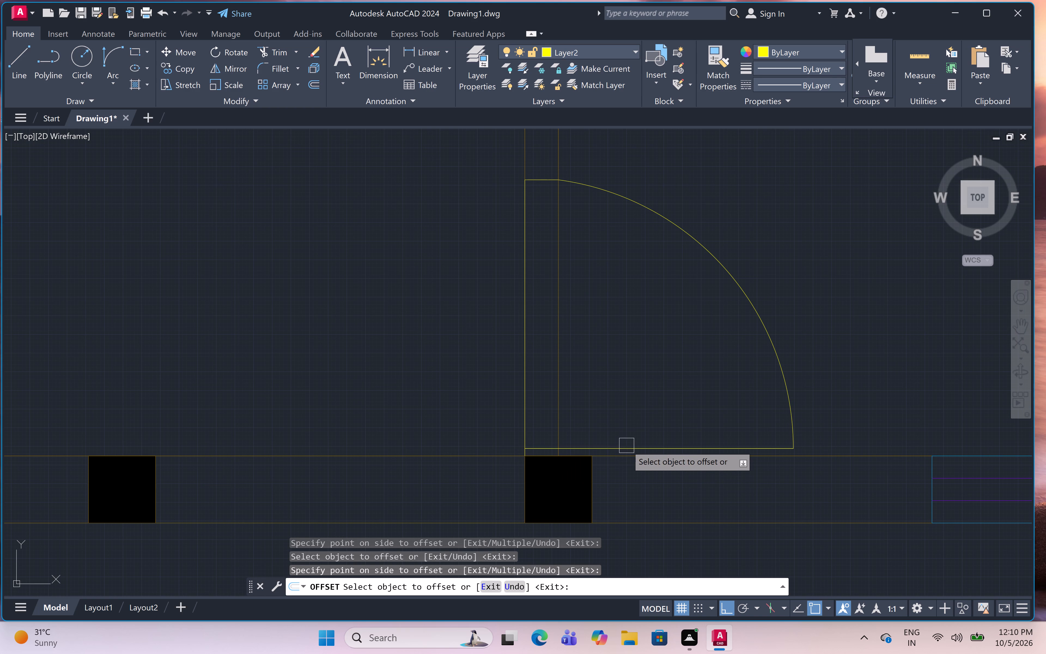
{"action": "left_click", "coordinate": [627, 446]}
{"action": "left_click", "coordinate": [627, 393]}
Review the door leaves across the whole floor plan and end the Offset command.
{"action": "scroll", "coordinate": [627, 393], "scroll_direction": "down", "scroll_amount": 7}
{"action": "scroll", "coordinate": [614, 206], "scroll_direction": "up", "scroll_amount": 2}
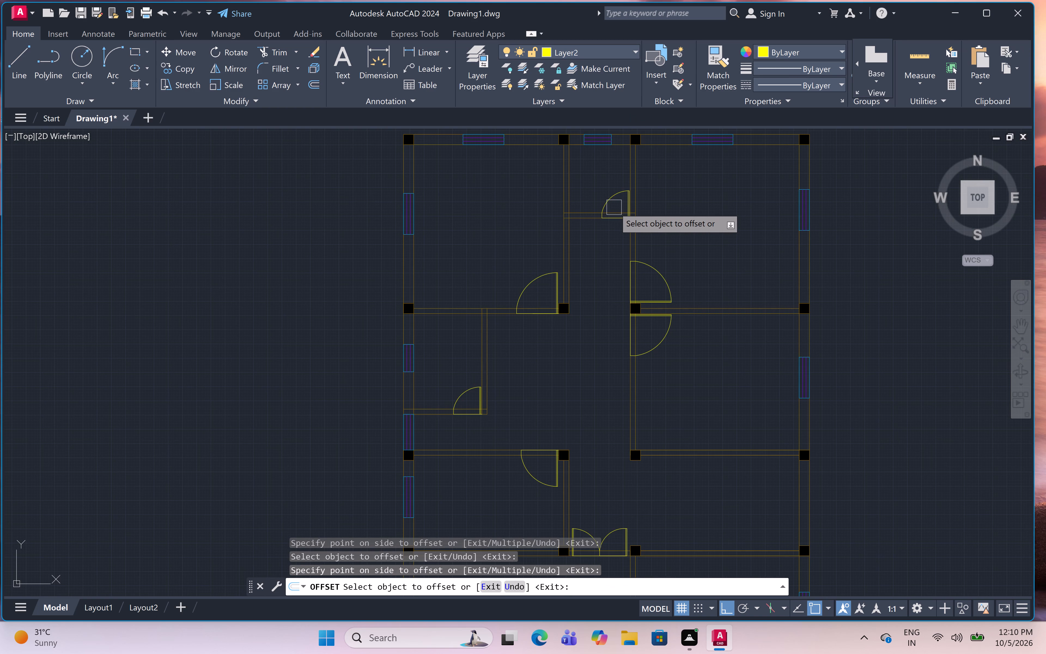
{"action": "scroll", "coordinate": [614, 207], "scroll_direction": "up", "scroll_amount": 2}
{"action": "scroll", "coordinate": [614, 207], "scroll_direction": "down", "scroll_amount": 6}
{"action": "scroll", "coordinate": [614, 207], "scroll_direction": "up", "scroll_amount": 3}
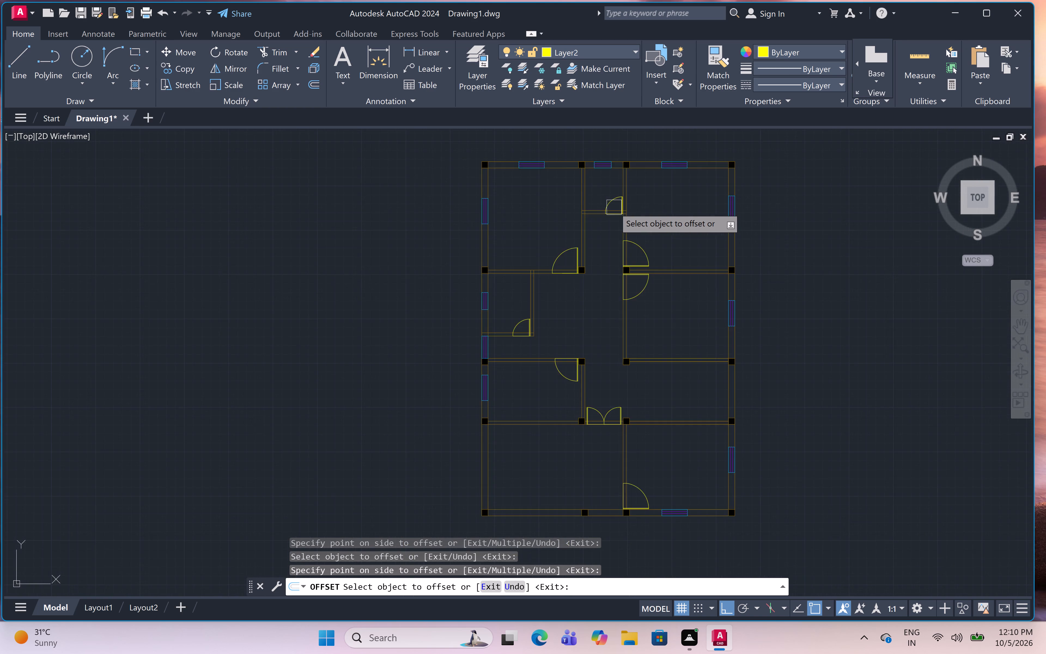
{"action": "scroll", "coordinate": [614, 207], "scroll_direction": "up", "scroll_amount": 6}
{"action": "scroll", "coordinate": [614, 207], "scroll_direction": "down", "scroll_amount": 1}
{"action": "scroll", "coordinate": [614, 207], "scroll_direction": "up", "scroll_amount": 1}
{"action": "scroll", "coordinate": [614, 207], "scroll_direction": "down", "scroll_amount": 2}
{"action": "scroll", "coordinate": [614, 207], "scroll_direction": "up", "scroll_amount": 1}
{"action": "scroll", "coordinate": [614, 207], "scroll_direction": "down", "scroll_amount": 3}
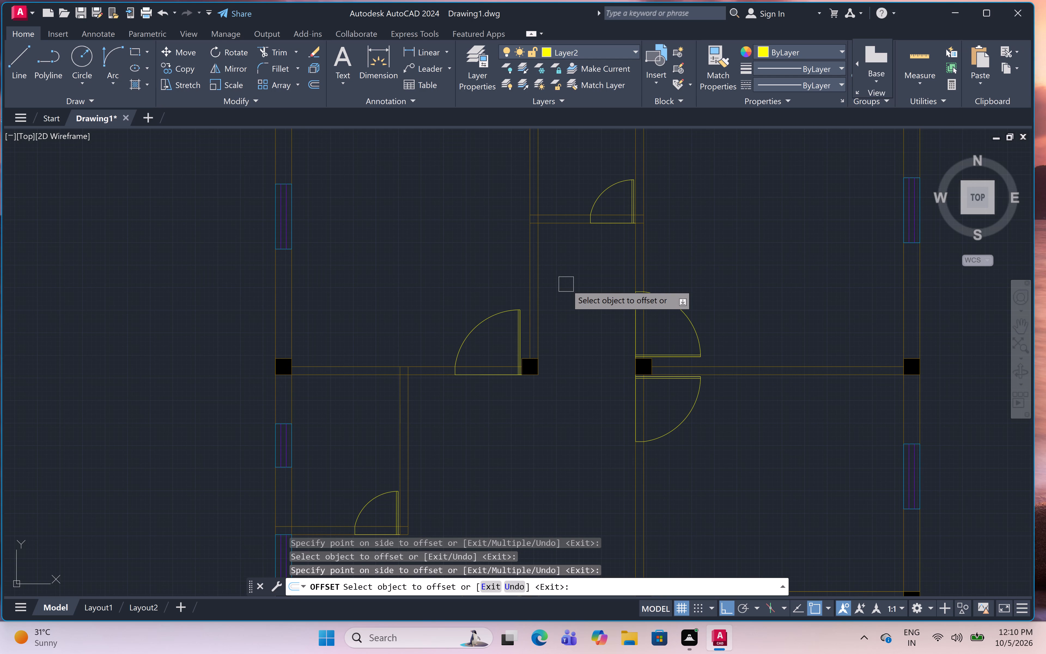
{"action": "scroll", "coordinate": [635, 182], "scroll_direction": "up", "scroll_amount": 3}
{"action": "scroll", "coordinate": [635, 181], "scroll_direction": "down", "scroll_amount": 1}
{"action": "scroll", "coordinate": [635, 180], "scroll_direction": "up", "scroll_amount": 2}
{"action": "scroll", "coordinate": [634, 175], "scroll_direction": "down", "scroll_amount": 2}
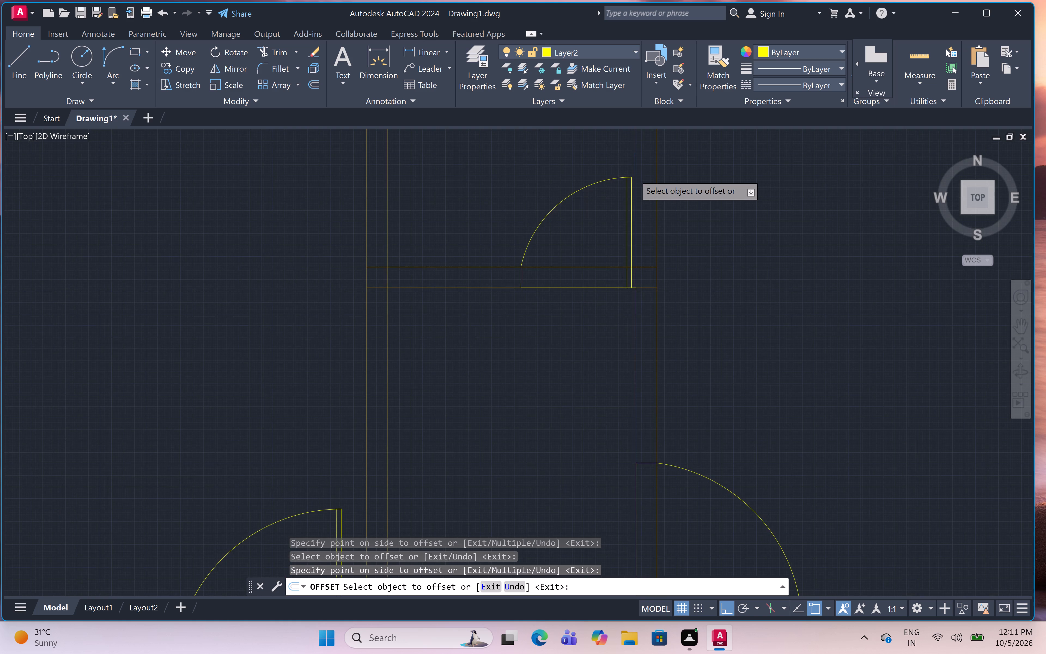
{"action": "key", "text": "Escape"}
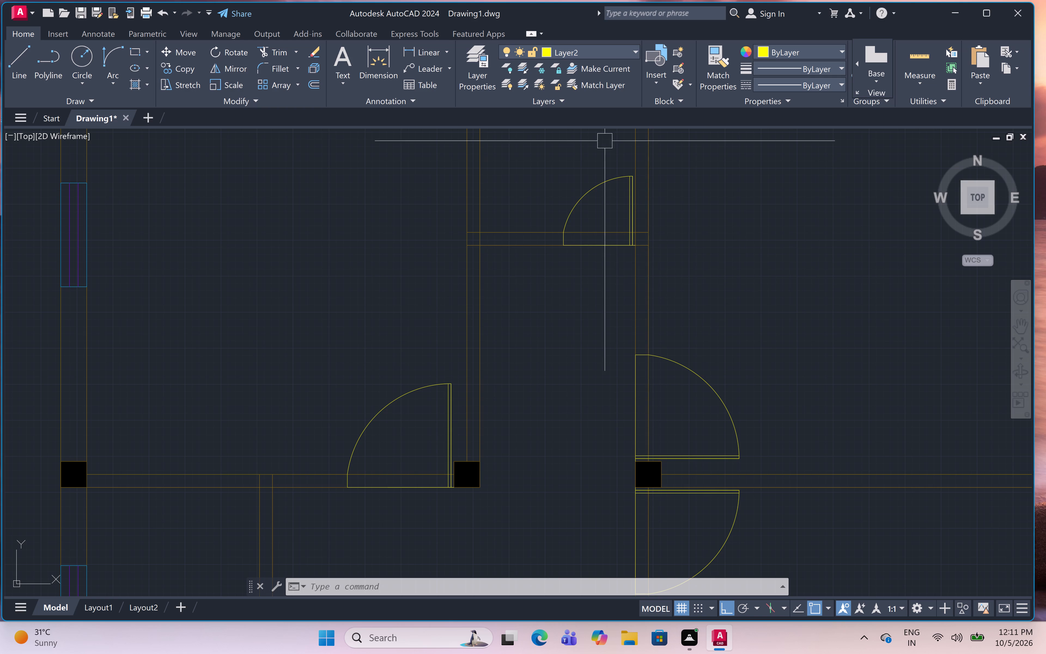
Trim away the wall and opening lines crossing the doorway of the small top-centre room with a fence.
{"action": "scroll", "coordinate": [617, 150], "scroll_direction": "up", "scroll_amount": 1}
{"action": "scroll", "coordinate": [617, 150], "scroll_direction": "down", "scroll_amount": 1}
{"action": "scroll", "coordinate": [617, 150], "scroll_direction": "up", "scroll_amount": 2}
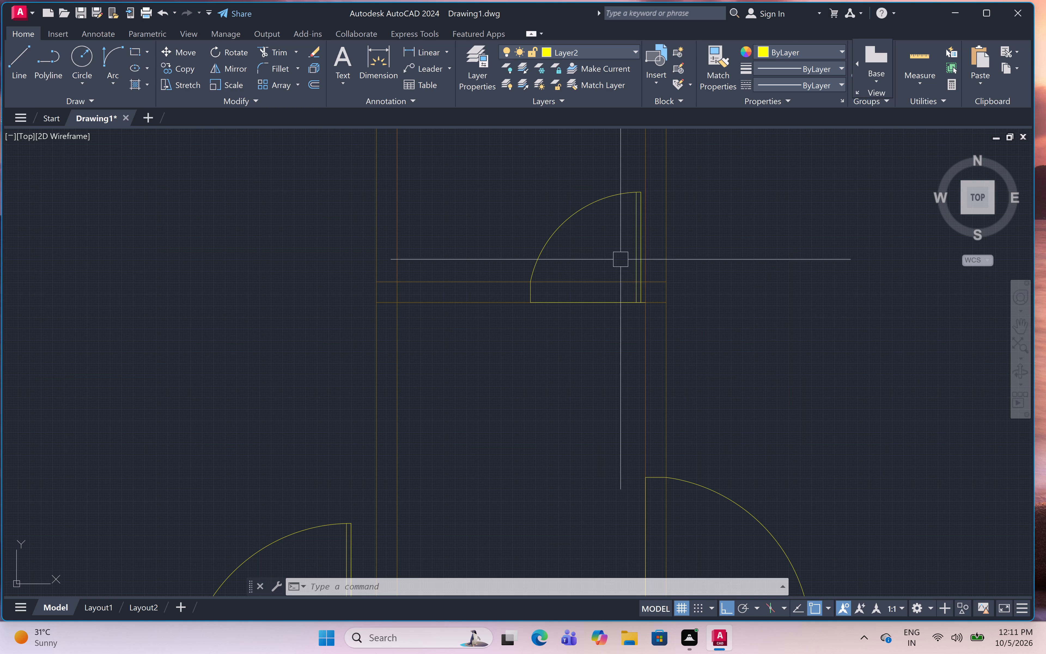
{"action": "scroll", "coordinate": [629, 176], "scroll_direction": "up", "scroll_amount": 1}
{"action": "scroll", "coordinate": [629, 176], "scroll_direction": "down", "scroll_amount": 2}
{"action": "scroll", "coordinate": [629, 176], "scroll_direction": "up", "scroll_amount": 5}
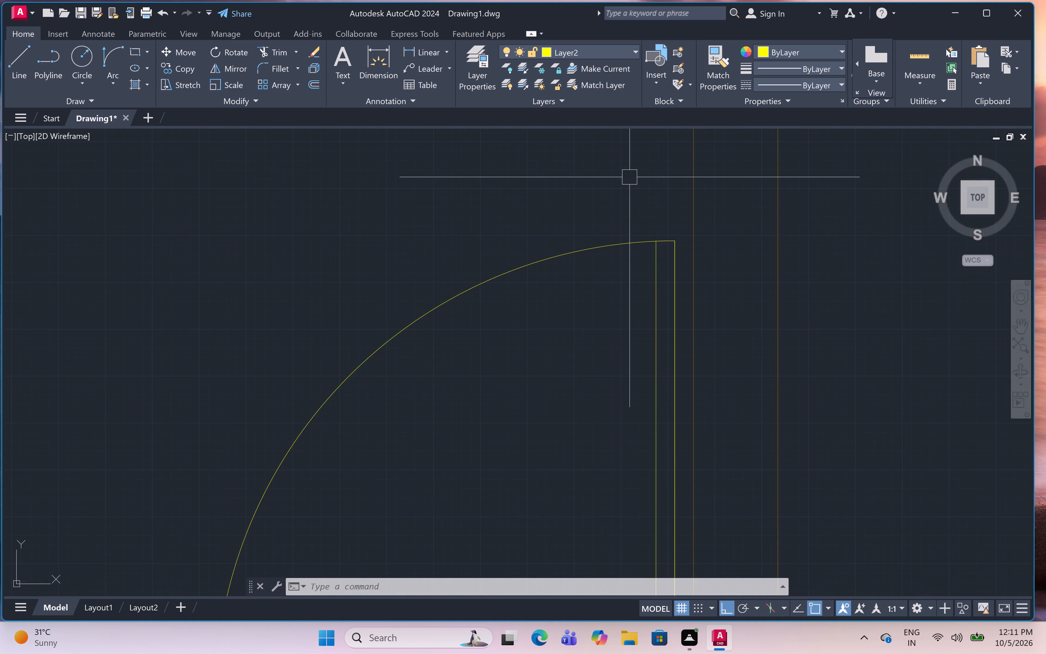
{"action": "scroll", "coordinate": [632, 183], "scroll_direction": "up", "scroll_amount": 2}
{"action": "scroll", "coordinate": [631, 185], "scroll_direction": "down", "scroll_amount": 1}
{"action": "scroll", "coordinate": [631, 186], "scroll_direction": "up", "scroll_amount": 1}
{"action": "scroll", "coordinate": [631, 192], "scroll_direction": "down", "scroll_amount": 2}
{"action": "scroll", "coordinate": [631, 195], "scroll_direction": "up", "scroll_amount": 1}
{"action": "scroll", "coordinate": [631, 198], "scroll_direction": "down", "scroll_amount": 3}
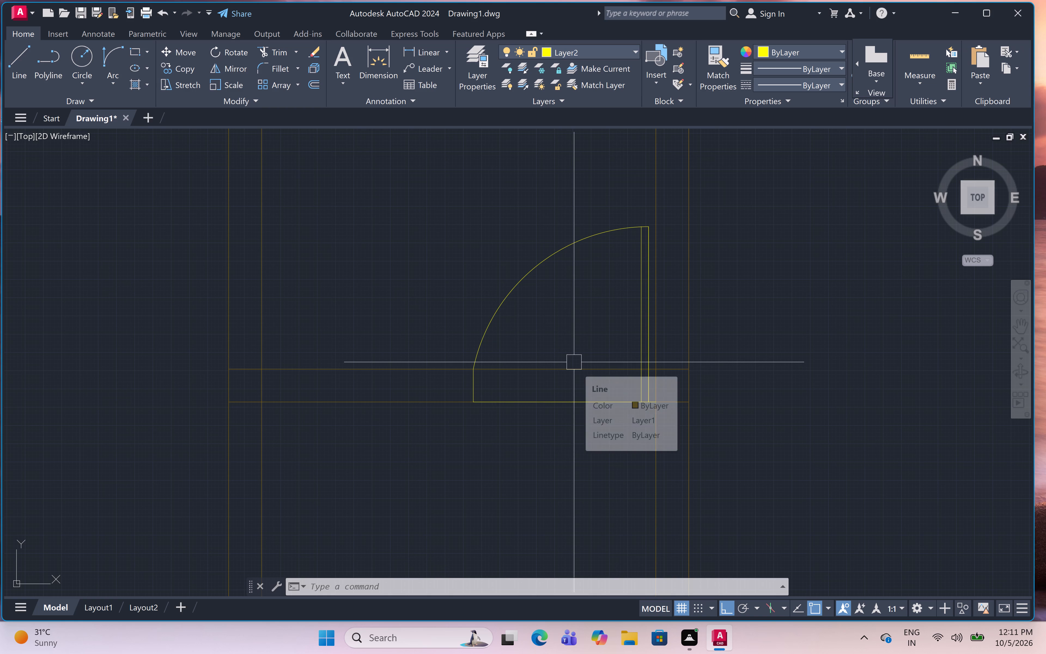
{"action": "type", "text": "tr"}
{"action": "key", "text": "space"}
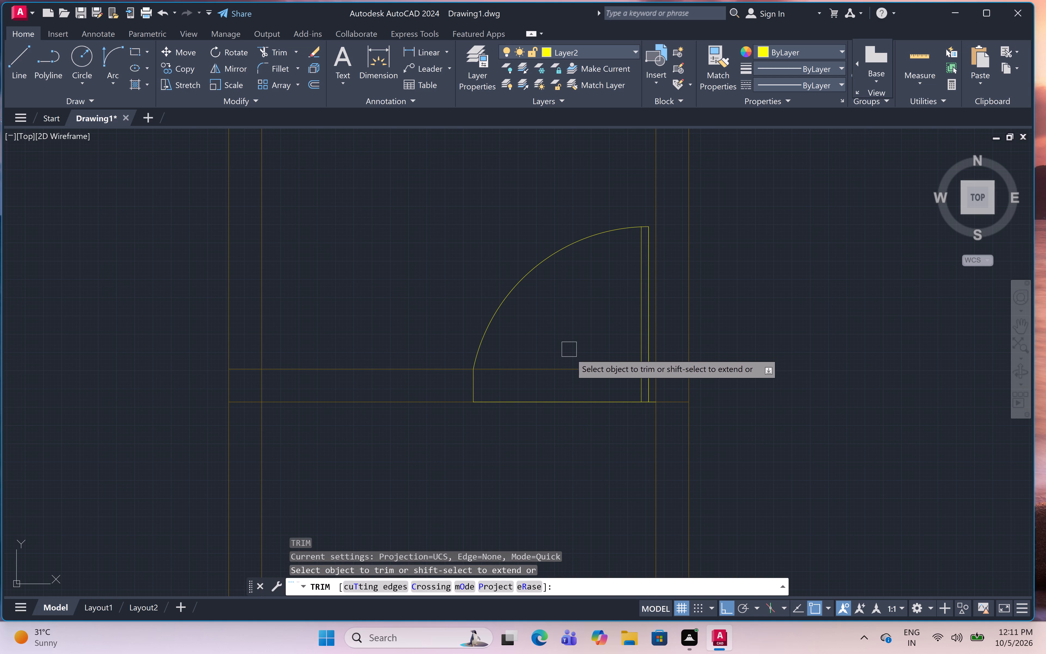
{"action": "left_click", "coordinate": [590, 358]}
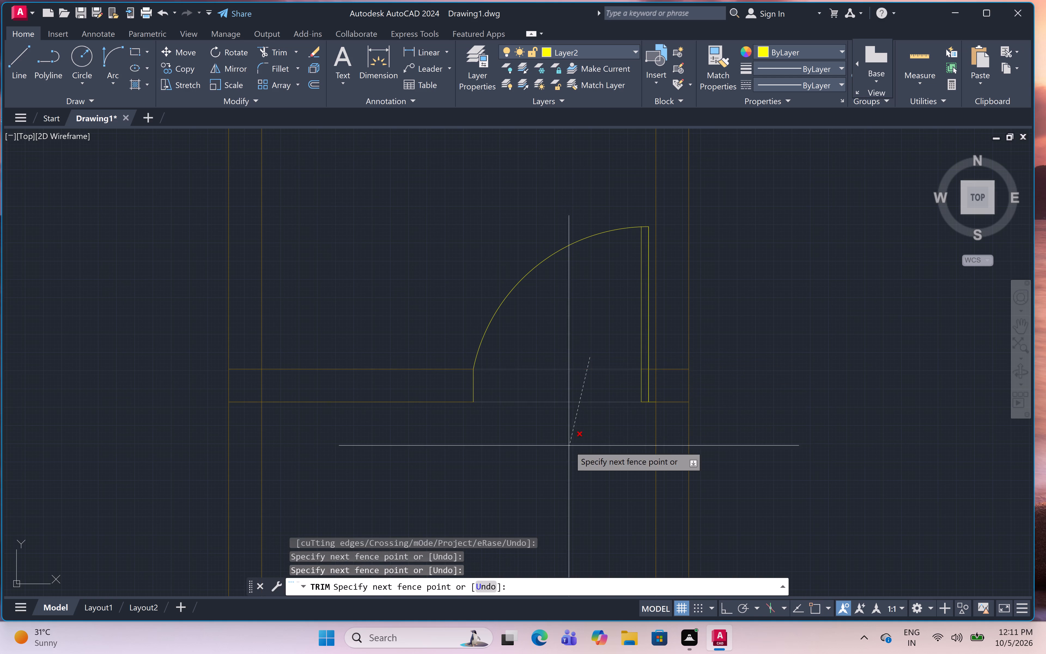
{"action": "left_click", "coordinate": [569, 446]}
Trim the wall and opening lines out of the two adjacent doorways above and below the column on the corridor's right side.
{"action": "scroll", "coordinate": [577, 404], "scroll_direction": "down", "scroll_amount": 6}
{"action": "scroll", "coordinate": [577, 404], "scroll_direction": "up", "scroll_amount": 1}
{"action": "scroll", "coordinate": [577, 404], "scroll_direction": "down", "scroll_amount": 2}
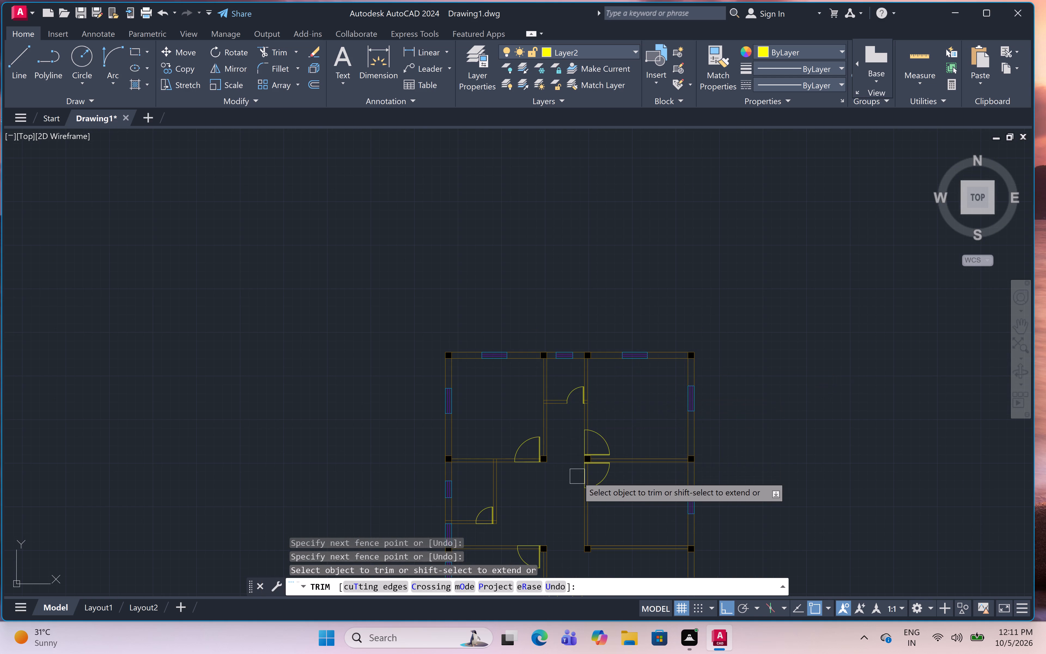
{"action": "scroll", "coordinate": [578, 478], "scroll_direction": "up", "scroll_amount": 4}
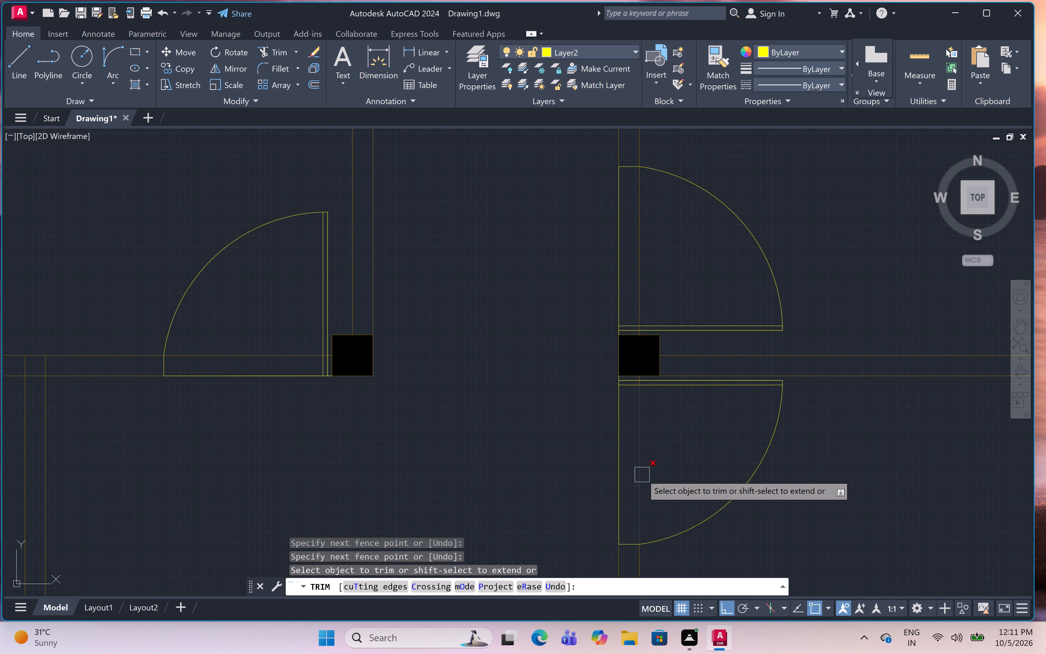
{"action": "left_click", "coordinate": [641, 475]}
{"action": "left_click", "coordinate": [619, 471]}
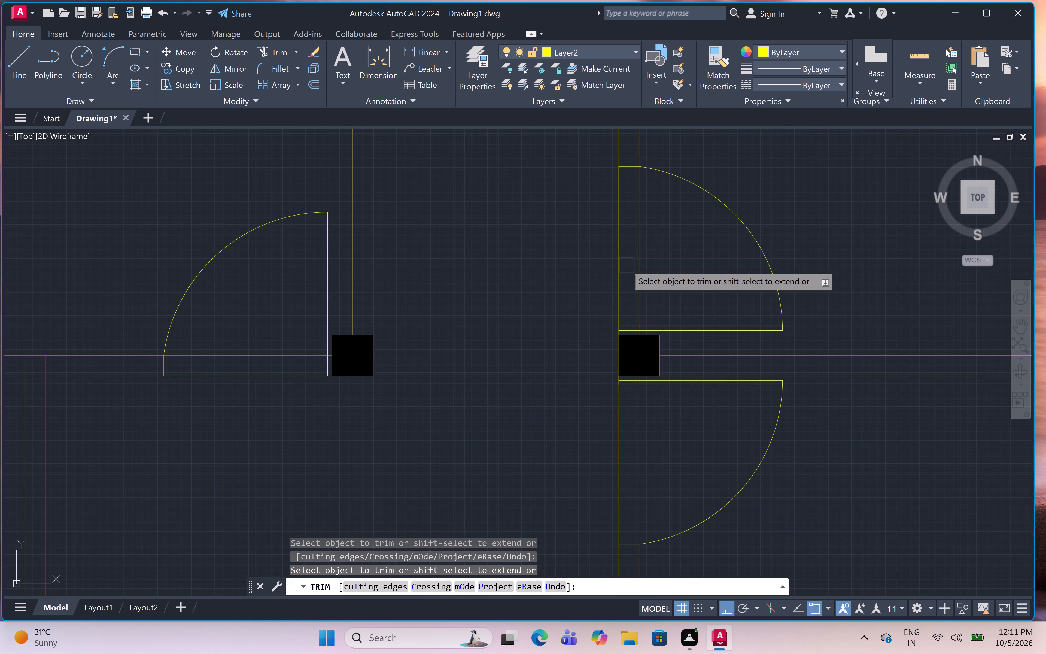
{"action": "left_click", "coordinate": [612, 450]}
{"action": "left_click", "coordinate": [637, 242]}
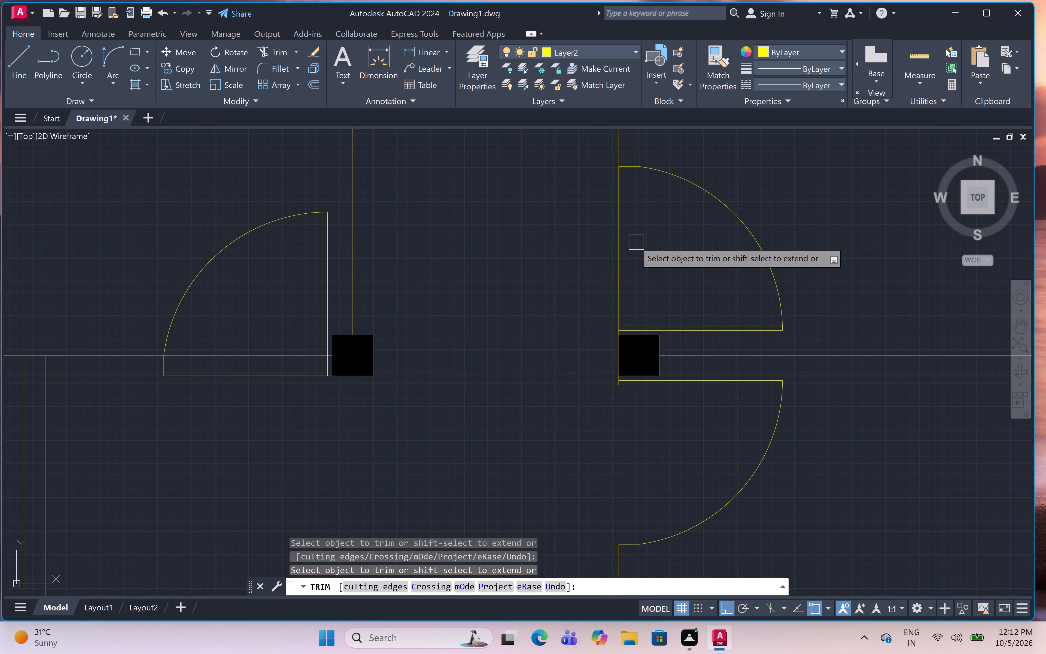
{"action": "double_click", "coordinate": [616, 255]}
{"action": "left_click", "coordinate": [620, 256]}
Trim away the wall and opening lines crossing the doorway of the small room on the plan's left side.
{"action": "scroll", "coordinate": [622, 255], "scroll_direction": "down", "scroll_amount": 1}
{"action": "scroll", "coordinate": [622, 255], "scroll_direction": "up", "scroll_amount": 3}
{"action": "scroll", "coordinate": [622, 255], "scroll_direction": "down", "scroll_amount": 1}
{"action": "scroll", "coordinate": [622, 255], "scroll_direction": "up", "scroll_amount": 4}
{"action": "scroll", "coordinate": [622, 255], "scroll_direction": "down", "scroll_amount": 4}
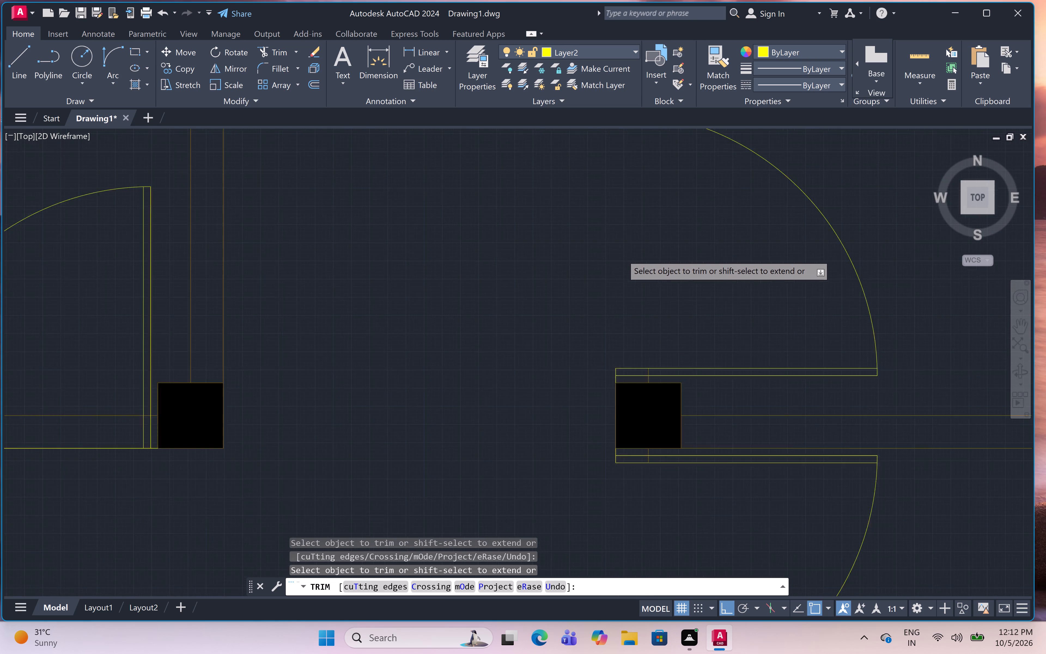
{"action": "scroll", "coordinate": [618, 280], "scroll_direction": "down", "scroll_amount": 1}
{"action": "scroll", "coordinate": [618, 280], "scroll_direction": "up", "scroll_amount": 1}
{"action": "scroll", "coordinate": [618, 280], "scroll_direction": "down", "scroll_amount": 3}
{"action": "scroll", "coordinate": [519, 350], "scroll_direction": "up", "scroll_amount": 2}
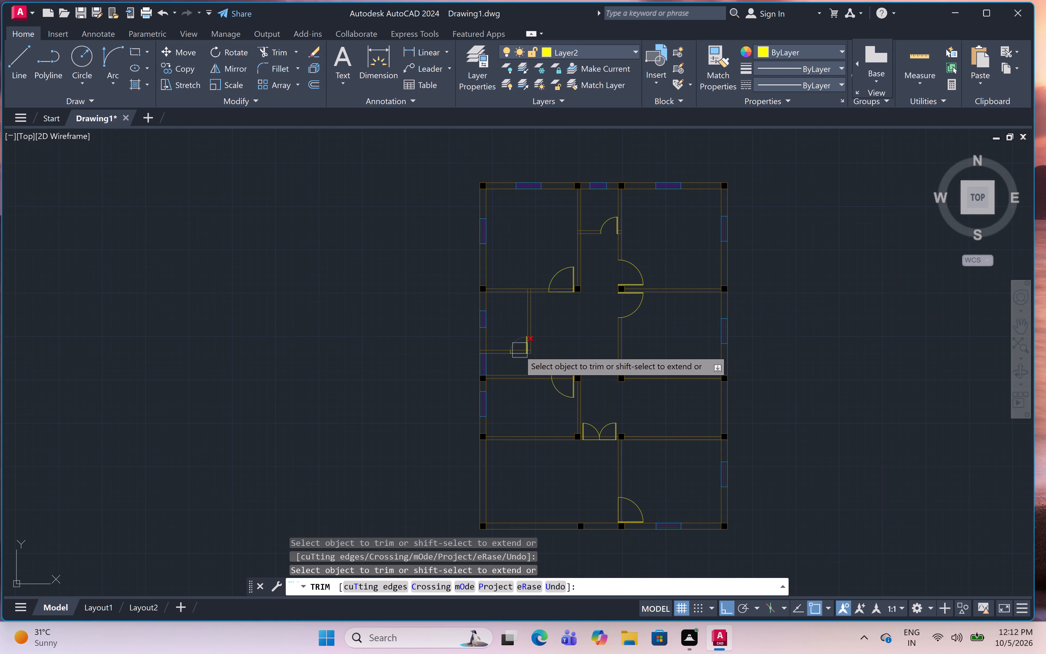
{"action": "scroll", "coordinate": [519, 350], "scroll_direction": "down", "scroll_amount": 2}
{"action": "scroll", "coordinate": [519, 350], "scroll_direction": "up", "scroll_amount": 3}
{"action": "scroll", "coordinate": [519, 350], "scroll_direction": "down", "scroll_amount": 2}
{"action": "scroll", "coordinate": [519, 350], "scroll_direction": "up", "scroll_amount": 2}
{"action": "scroll", "coordinate": [519, 350], "scroll_direction": "down", "scroll_amount": 3}
{"action": "scroll", "coordinate": [519, 350], "scroll_direction": "up", "scroll_amount": 3}
{"action": "left_click", "coordinate": [519, 350]}
{"action": "left_click", "coordinate": [518, 359]}
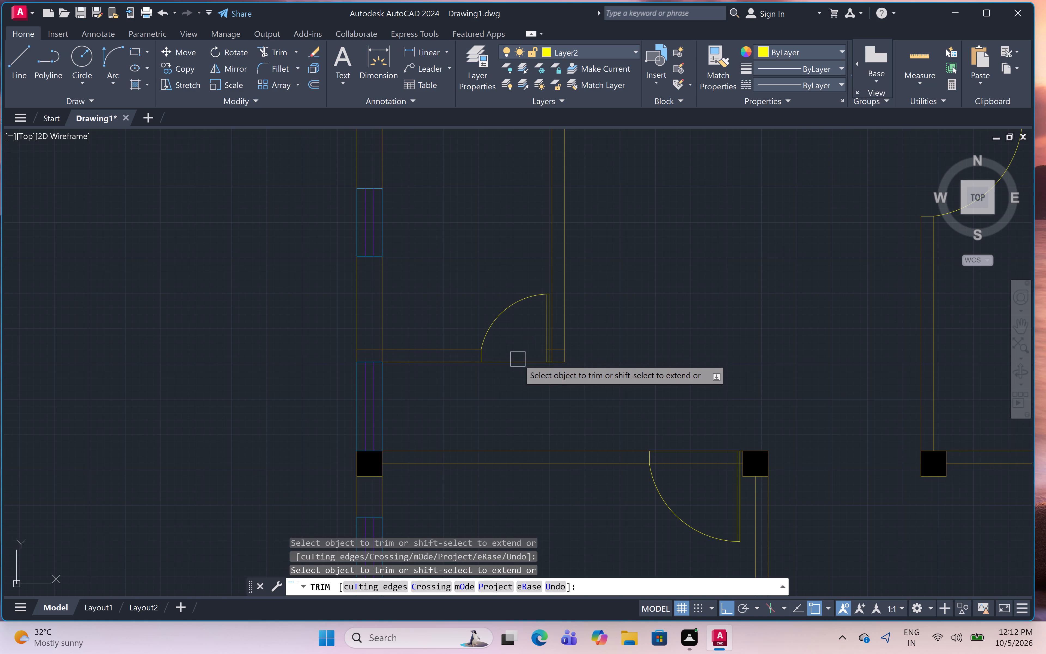
{"action": "left_click", "coordinate": [518, 359]}
Trim the wall and opening lines out of the doorway of the left room just below the small room.
{"action": "scroll", "coordinate": [518, 359], "scroll_direction": "down", "scroll_amount": 3}
{"action": "scroll", "coordinate": [518, 359], "scroll_direction": "up", "scroll_amount": 1}
{"action": "scroll", "coordinate": [518, 359], "scroll_direction": "down", "scroll_amount": 1}
{"action": "scroll", "coordinate": [518, 359], "scroll_direction": "up", "scroll_amount": 1}
{"action": "scroll", "coordinate": [518, 359], "scroll_direction": "down", "scroll_amount": 1}
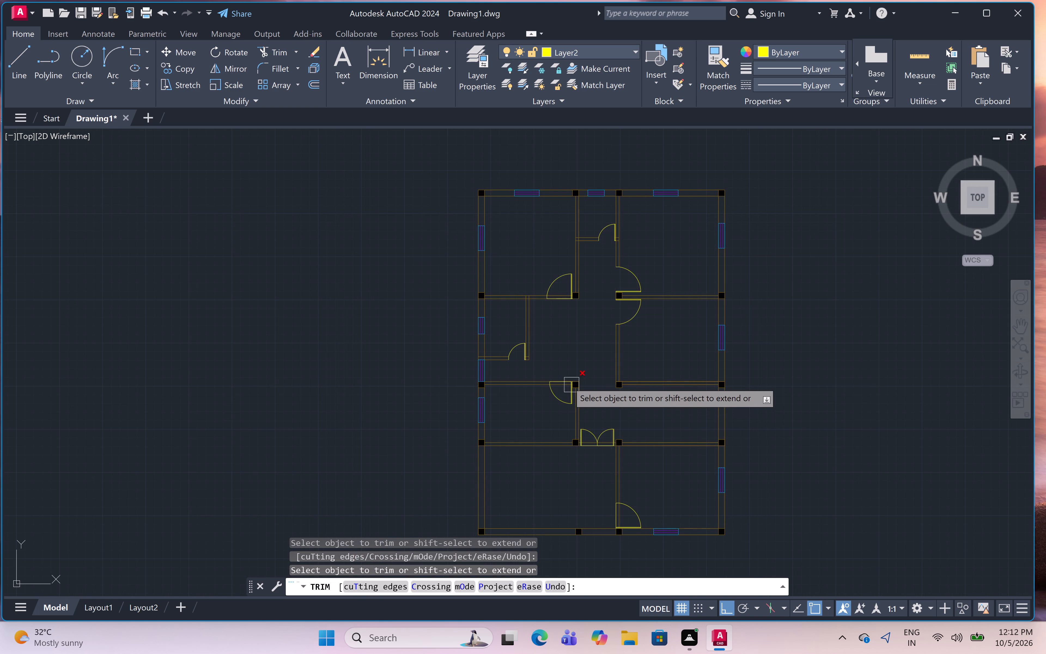
{"action": "scroll", "coordinate": [559, 386], "scroll_direction": "down", "scroll_amount": 1}
{"action": "scroll", "coordinate": [559, 386], "scroll_direction": "up", "scroll_amount": 2}
{"action": "scroll", "coordinate": [559, 386], "scroll_direction": "down", "scroll_amount": 2}
{"action": "scroll", "coordinate": [559, 386], "scroll_direction": "up", "scroll_amount": 4}
{"action": "scroll", "coordinate": [559, 386], "scroll_direction": "down", "scroll_amount": 1}
{"action": "scroll", "coordinate": [559, 386], "scroll_direction": "up", "scroll_amount": 5}
{"action": "scroll", "coordinate": [559, 386], "scroll_direction": "down", "scroll_amount": 4}
{"action": "scroll", "coordinate": [559, 386], "scroll_direction": "up", "scroll_amount": 8}
{"action": "scroll", "coordinate": [563, 384], "scroll_direction": "down", "scroll_amount": 1}
{"action": "scroll", "coordinate": [563, 384], "scroll_direction": "up", "scroll_amount": 4}
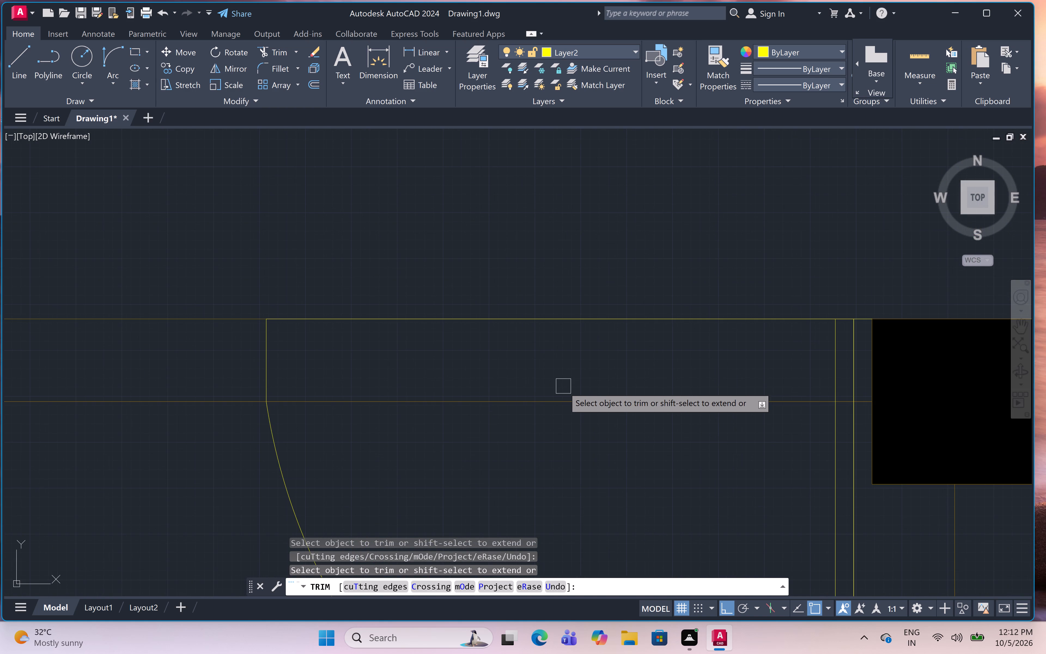
{"action": "left_click", "coordinate": [562, 400]}
{"action": "left_click", "coordinate": [568, 320]}
{"action": "left_click", "coordinate": [568, 320]}
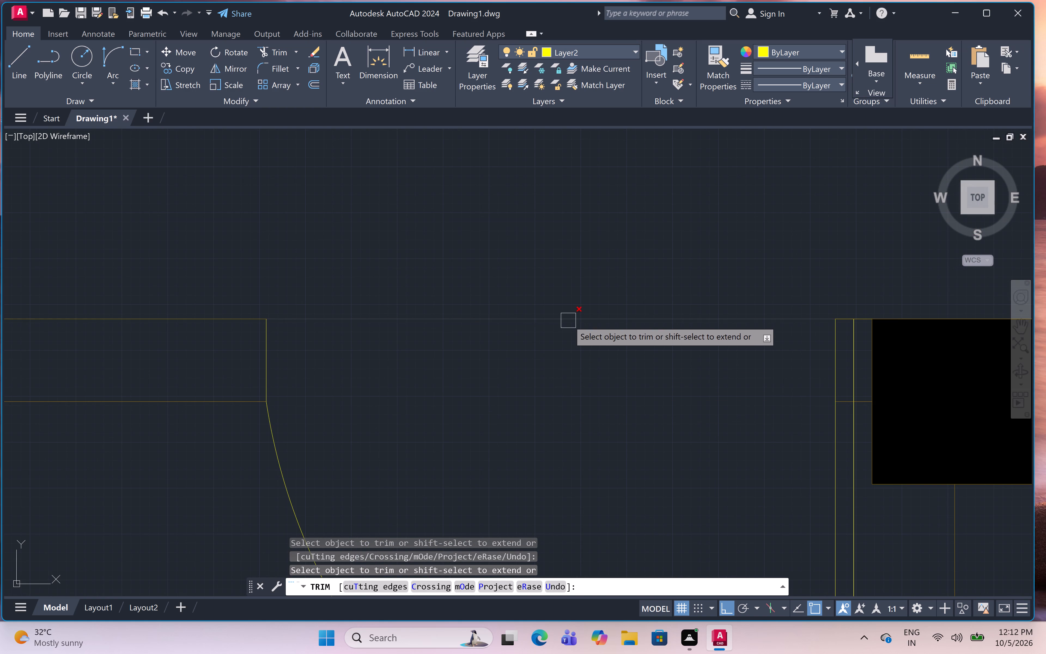
{"action": "scroll", "coordinate": [578, 312], "scroll_direction": "down", "scroll_amount": 2}
{"action": "scroll", "coordinate": [578, 312], "scroll_direction": "up", "scroll_amount": 1}
{"action": "scroll", "coordinate": [578, 312], "scroll_direction": "down", "scroll_amount": 2}
{"action": "scroll", "coordinate": [578, 312], "scroll_direction": "up", "scroll_amount": 1}
{"action": "scroll", "coordinate": [578, 312], "scroll_direction": "down", "scroll_amount": 2}
{"action": "scroll", "coordinate": [587, 359], "scroll_direction": "down", "scroll_amount": 1}
{"action": "scroll", "coordinate": [587, 359], "scroll_direction": "up", "scroll_amount": 2}
{"action": "scroll", "coordinate": [587, 359], "scroll_direction": "down", "scroll_amount": 2}
{"action": "scroll", "coordinate": [587, 359], "scroll_direction": "up", "scroll_amount": 2}
{"action": "scroll", "coordinate": [587, 359], "scroll_direction": "down", "scroll_amount": 4}
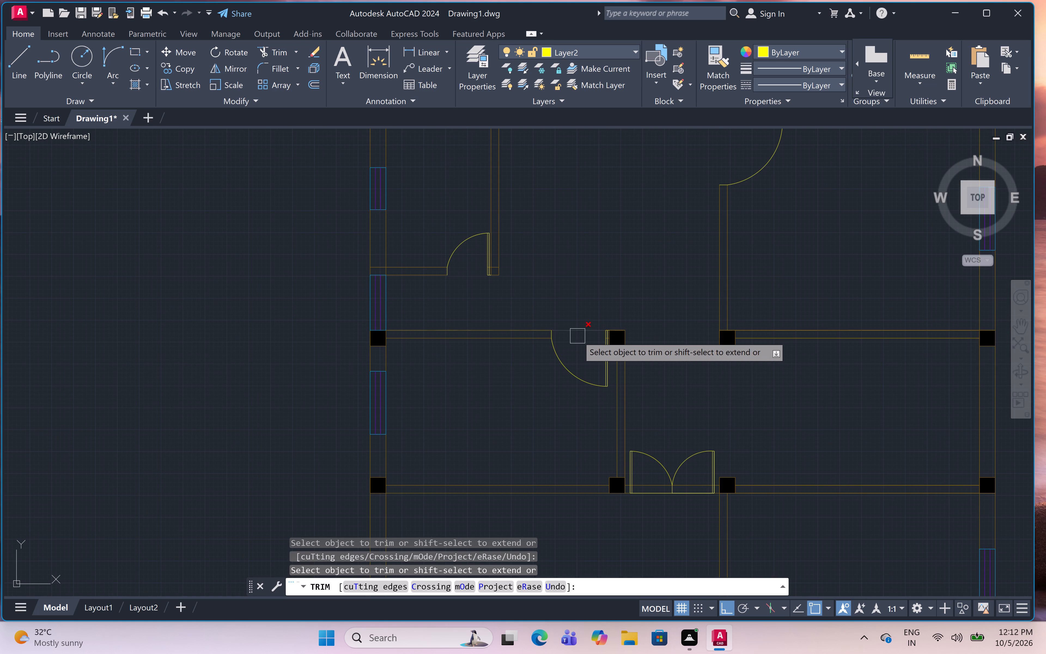
{"action": "left_click", "coordinate": [582, 329]}
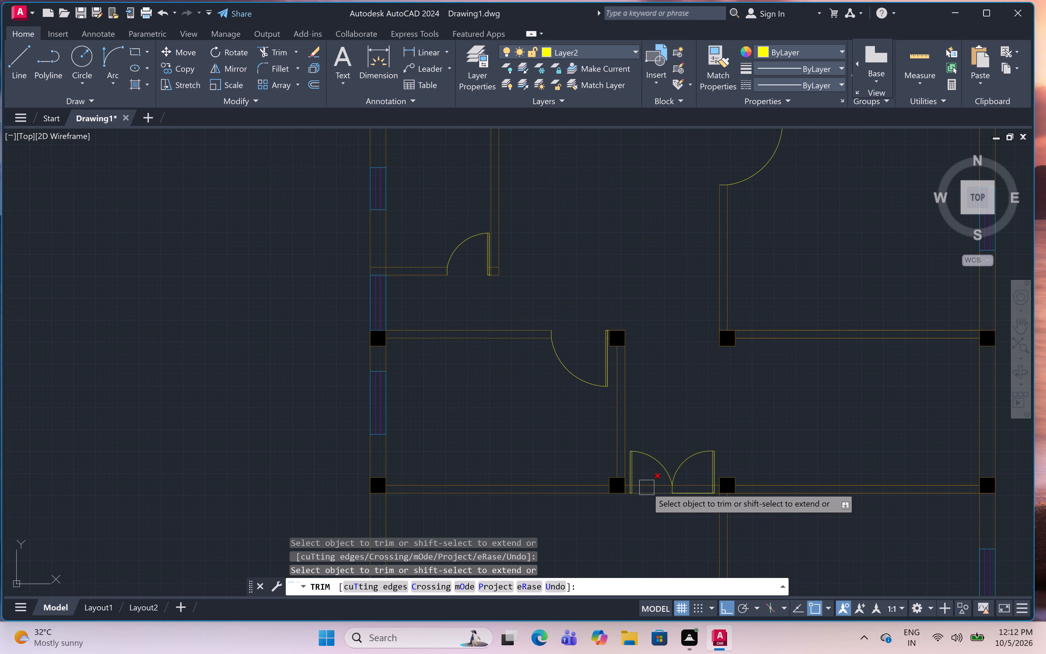
Trim the wall and opening lines beneath both leaves of the double door between the corridor columns.
{"action": "left_click", "coordinate": [647, 488]}
{"action": "left_click", "coordinate": [647, 487]}
{"action": "left_click", "coordinate": [646, 494]}
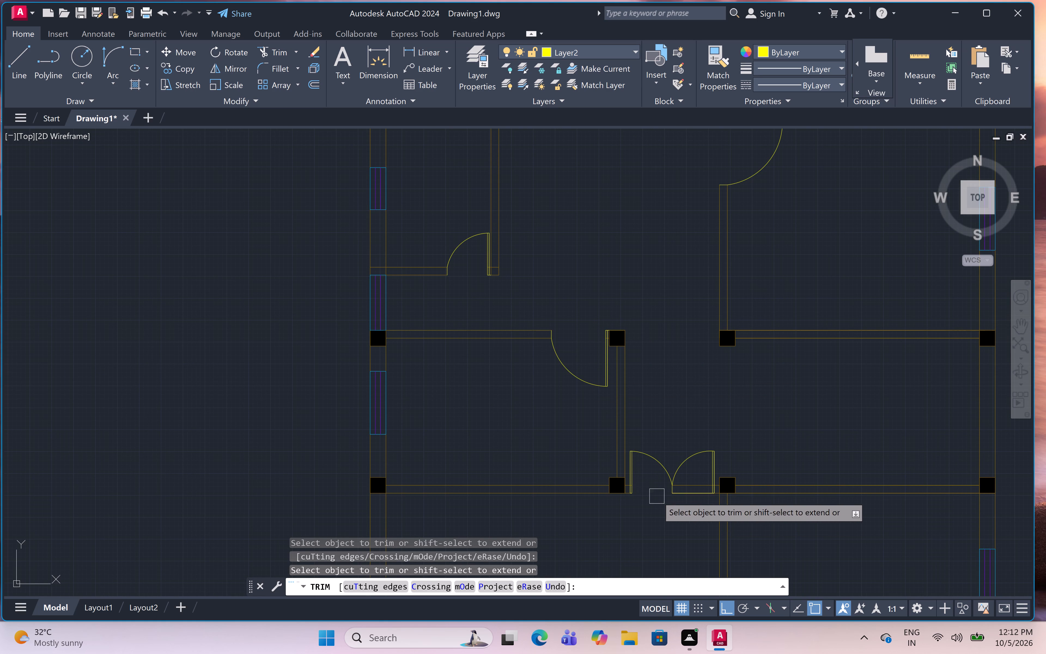
{"action": "left_click", "coordinate": [694, 490]}
{"action": "left_click", "coordinate": [694, 489]}
{"action": "left_click", "coordinate": [694, 487]}
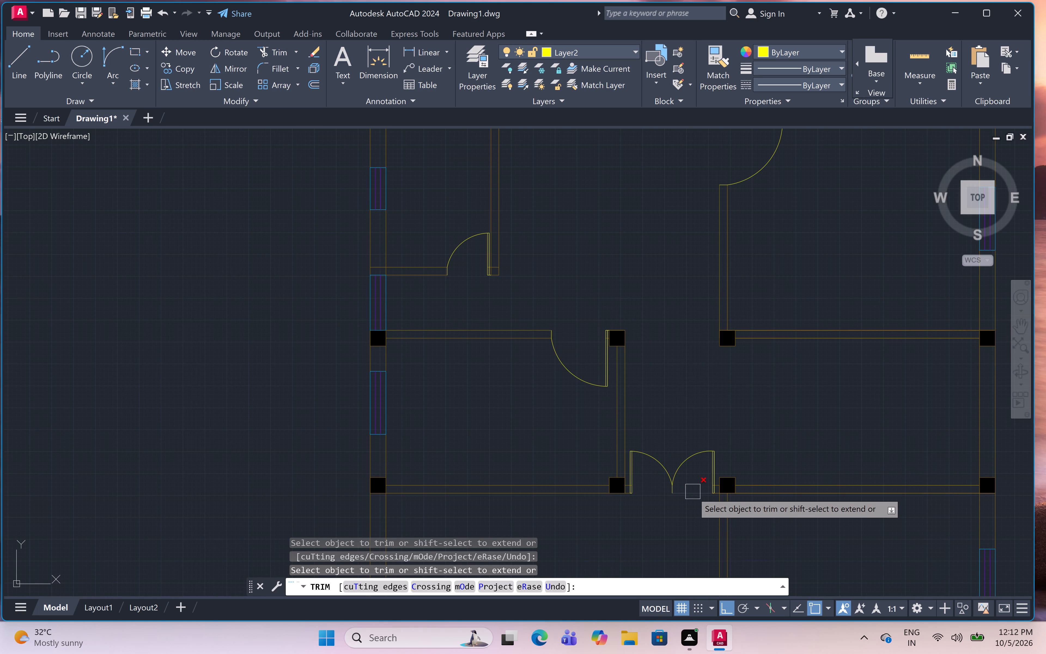
{"action": "left_click", "coordinate": [693, 493]}
Trim the wall and opening lines out of the bottom-right room's doorway.
{"action": "scroll", "coordinate": [690, 494], "scroll_direction": "down", "scroll_amount": 2}
{"action": "scroll", "coordinate": [690, 494], "scroll_direction": "up", "scroll_amount": 1}
{"action": "scroll", "coordinate": [690, 494], "scroll_direction": "down", "scroll_amount": 5}
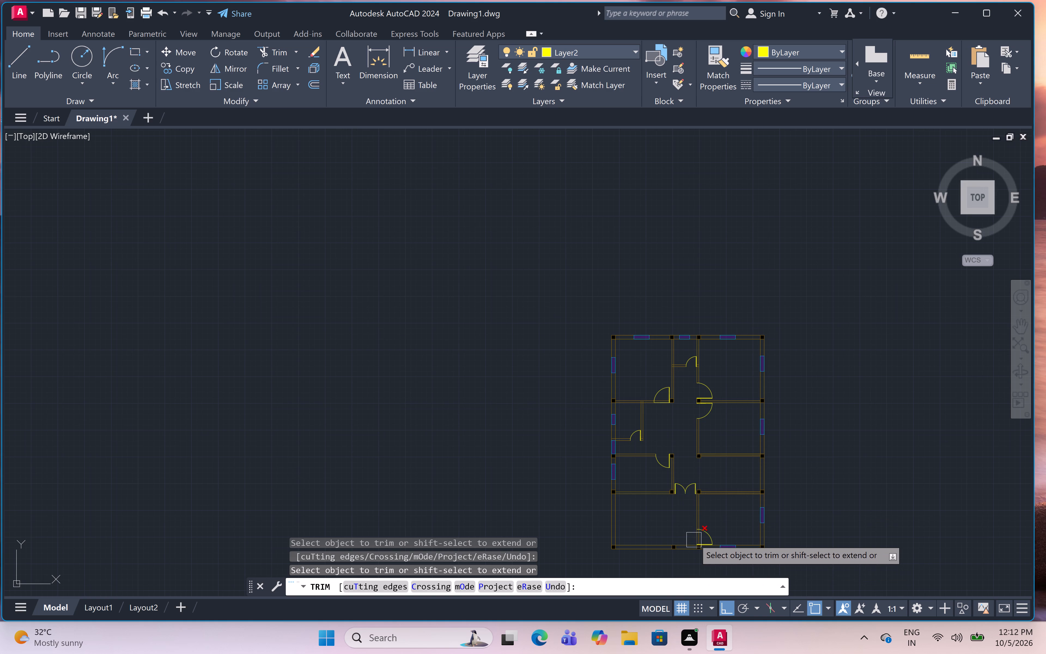
{"action": "scroll", "coordinate": [696, 536], "scroll_direction": "up", "scroll_amount": 4}
{"action": "scroll", "coordinate": [696, 536], "scroll_direction": "down", "scroll_amount": 2}
{"action": "scroll", "coordinate": [696, 536], "scroll_direction": "up", "scroll_amount": 1}
{"action": "scroll", "coordinate": [696, 536], "scroll_direction": "down", "scroll_amount": 7}
{"action": "scroll", "coordinate": [701, 553], "scroll_direction": "up", "scroll_amount": 2}
{"action": "scroll", "coordinate": [701, 553], "scroll_direction": "down", "scroll_amount": 3}
{"action": "scroll", "coordinate": [701, 553], "scroll_direction": "up", "scroll_amount": 8}
{"action": "scroll", "coordinate": [701, 553], "scroll_direction": "down", "scroll_amount": 1}
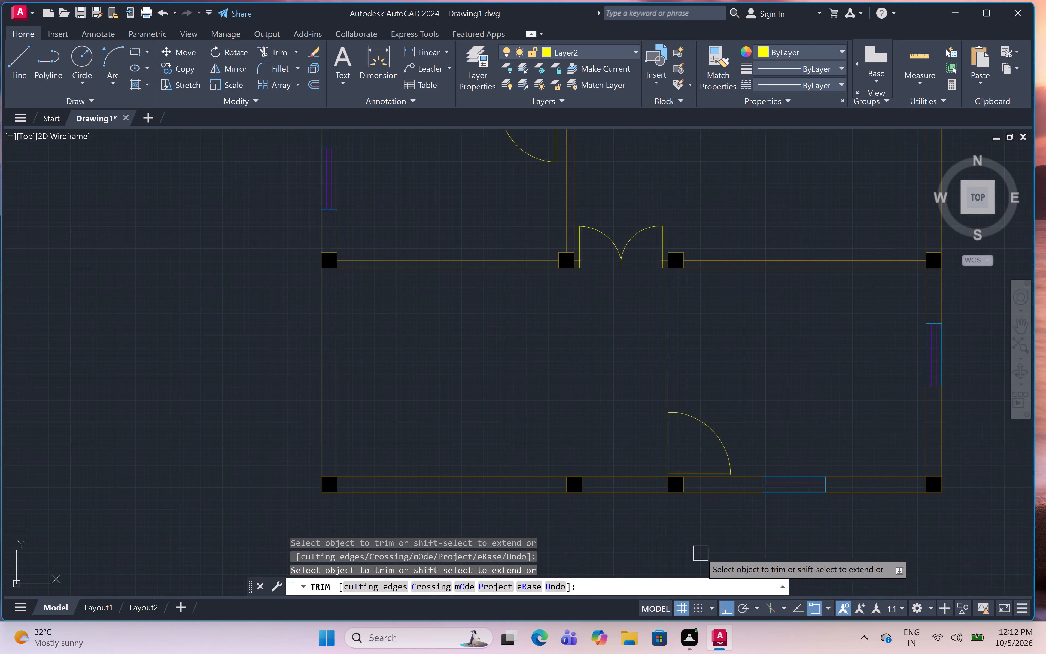
{"action": "double_click", "coordinate": [673, 442]}
{"action": "left_click", "coordinate": [672, 442]}
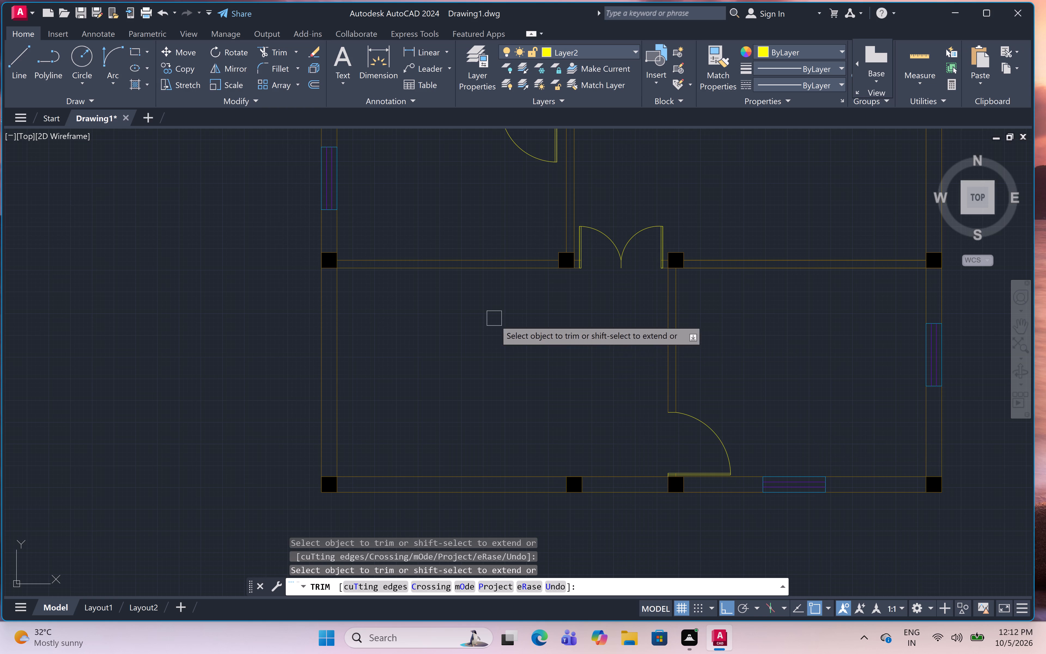
Review the door openings across the whole floor plan for untrimmed lines and end the Trim command.
{"action": "scroll", "coordinate": [498, 336], "scroll_direction": "down", "scroll_amount": 3}
{"action": "scroll", "coordinate": [498, 337], "scroll_direction": "up", "scroll_amount": 1}
{"action": "scroll", "coordinate": [499, 339], "scroll_direction": "down", "scroll_amount": 1}
{"action": "scroll", "coordinate": [499, 339], "scroll_direction": "up", "scroll_amount": 1}
{"action": "scroll", "coordinate": [499, 339], "scroll_direction": "down", "scroll_amount": 1}
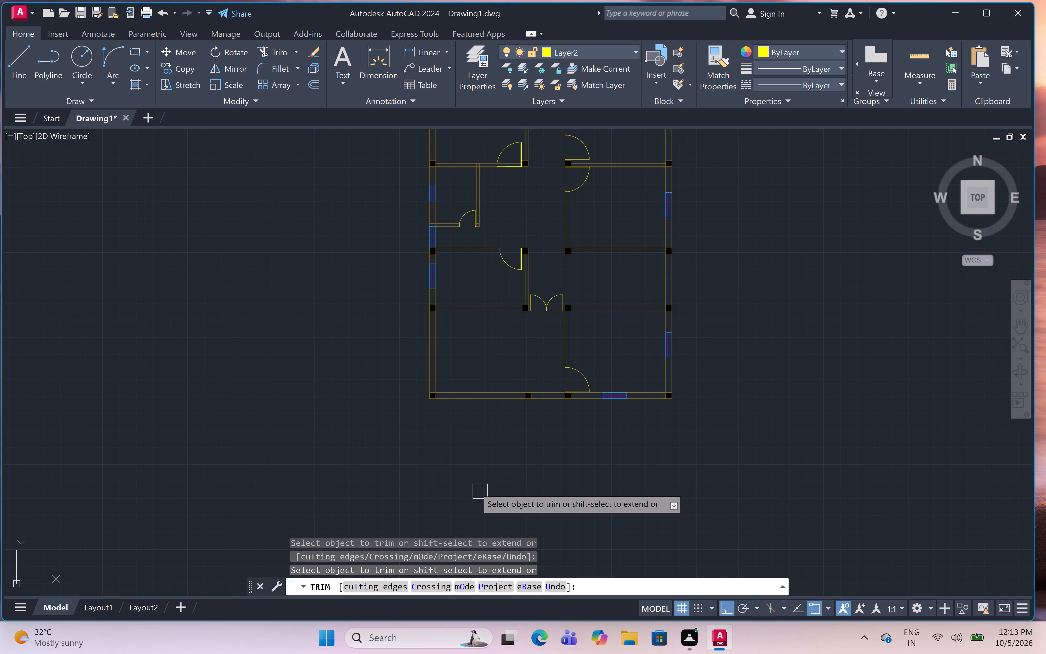
{"action": "scroll", "coordinate": [472, 383], "scroll_direction": "down", "scroll_amount": 4}
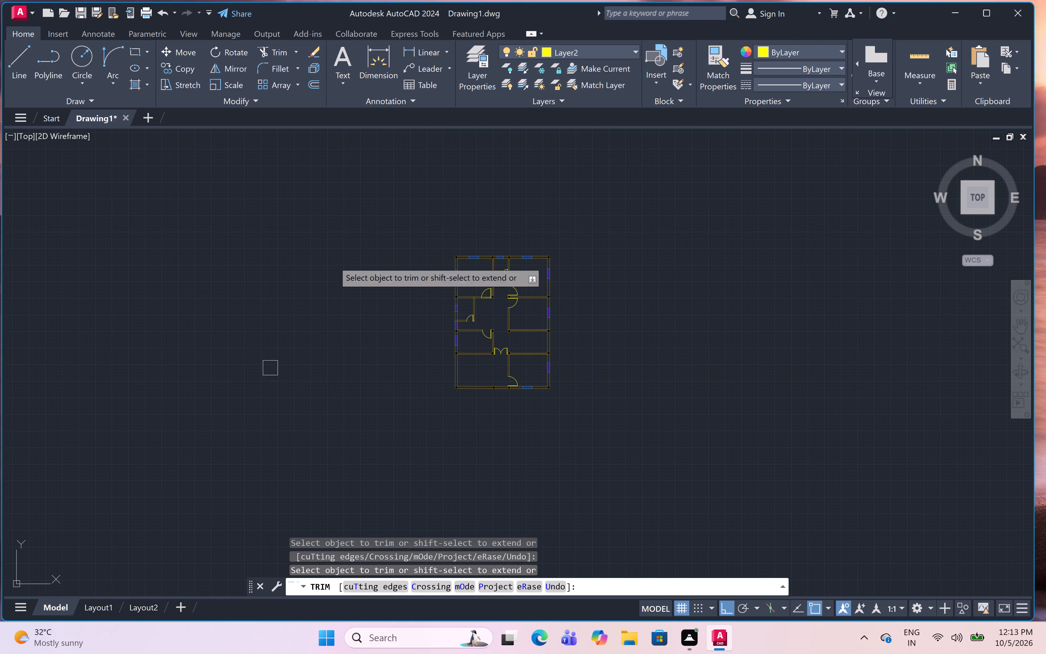
{"action": "scroll", "coordinate": [484, 313], "scroll_direction": "up", "scroll_amount": 1}
{"action": "scroll", "coordinate": [484, 313], "scroll_direction": "down", "scroll_amount": 2}
{"action": "scroll", "coordinate": [485, 313], "scroll_direction": "up", "scroll_amount": 2}
{"action": "scroll", "coordinate": [485, 313], "scroll_direction": "down", "scroll_amount": 1}
{"action": "scroll", "coordinate": [485, 313], "scroll_direction": "up", "scroll_amount": 3}
{"action": "scroll", "coordinate": [485, 313], "scroll_direction": "down", "scroll_amount": 1}
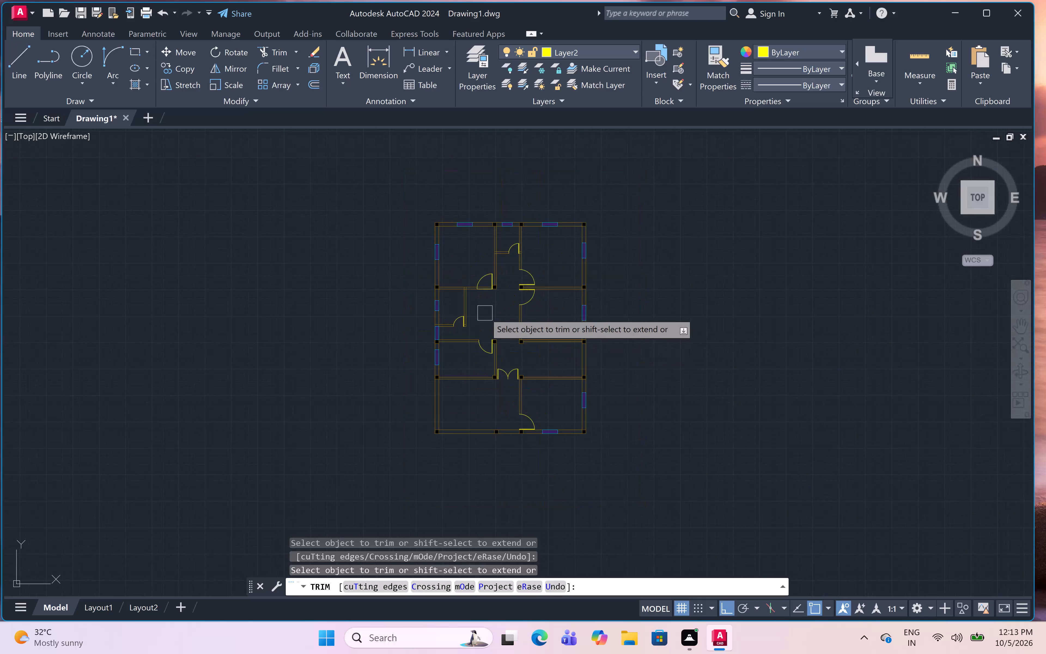
{"action": "scroll", "coordinate": [485, 313], "scroll_direction": "down", "scroll_amount": 1}
{"action": "scroll", "coordinate": [485, 313], "scroll_direction": "up", "scroll_amount": 1}
{"action": "scroll", "coordinate": [498, 244], "scroll_direction": "up", "scroll_amount": 1}
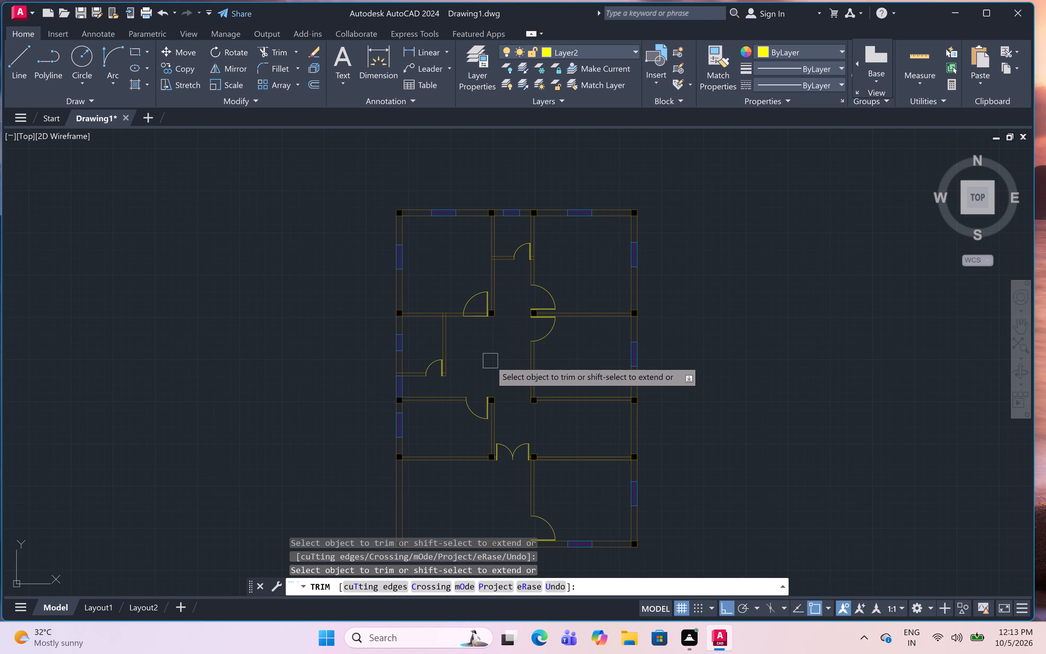
{"action": "key", "text": "Escape"}
Trim the remaining wall and opening lines out of the top-left room's doorway and end the Trim command.
{"action": "type", "text": "tr"}
{"action": "key", "text": "space"}
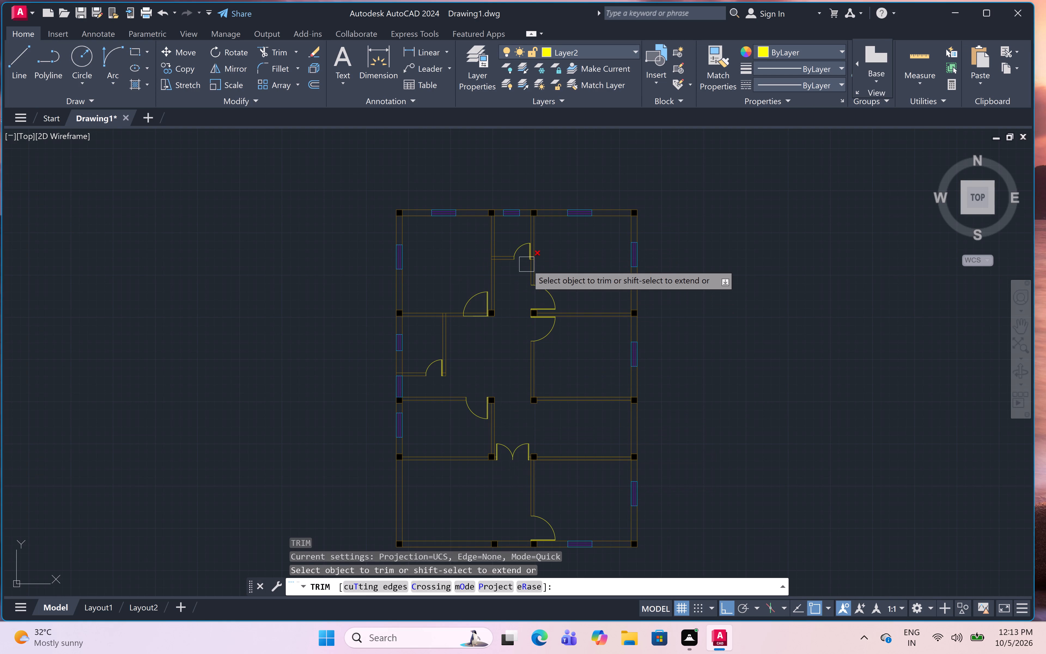
{"action": "left_click", "coordinate": [478, 319]}
{"action": "left_click", "coordinate": [477, 319]}
{"action": "left_click", "coordinate": [476, 315]}
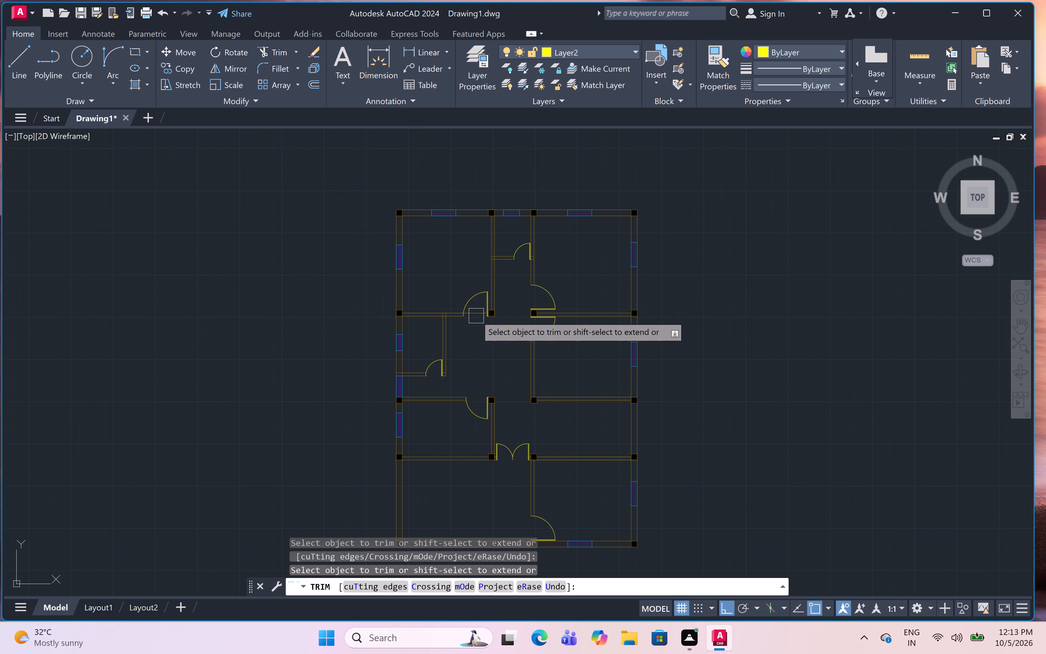
{"action": "left_click", "coordinate": [476, 316]}
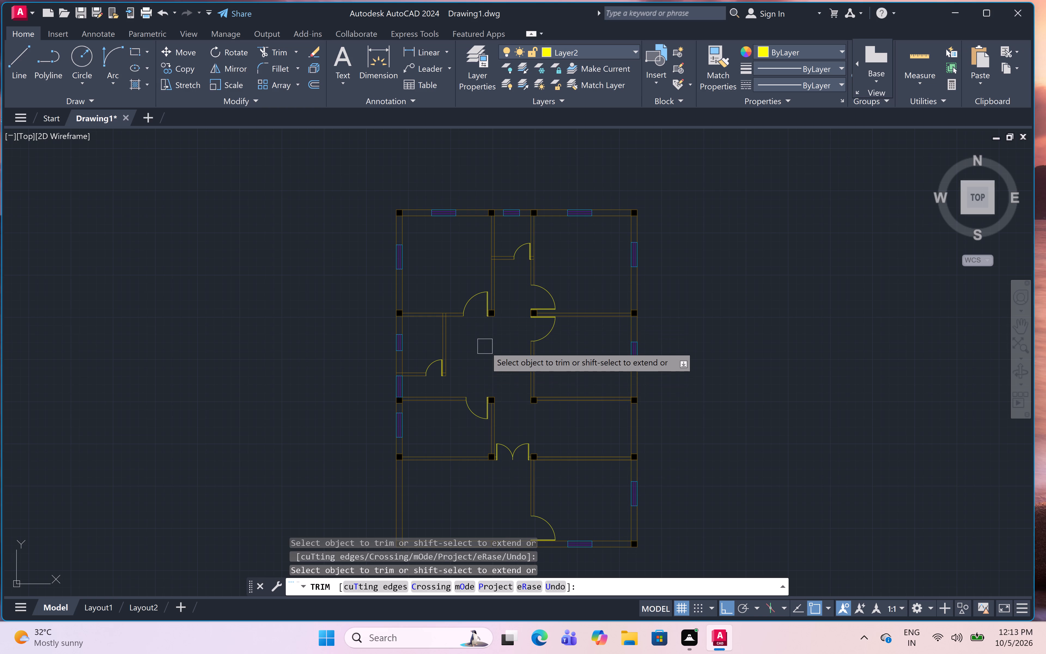
{"action": "key", "text": "Escape"}
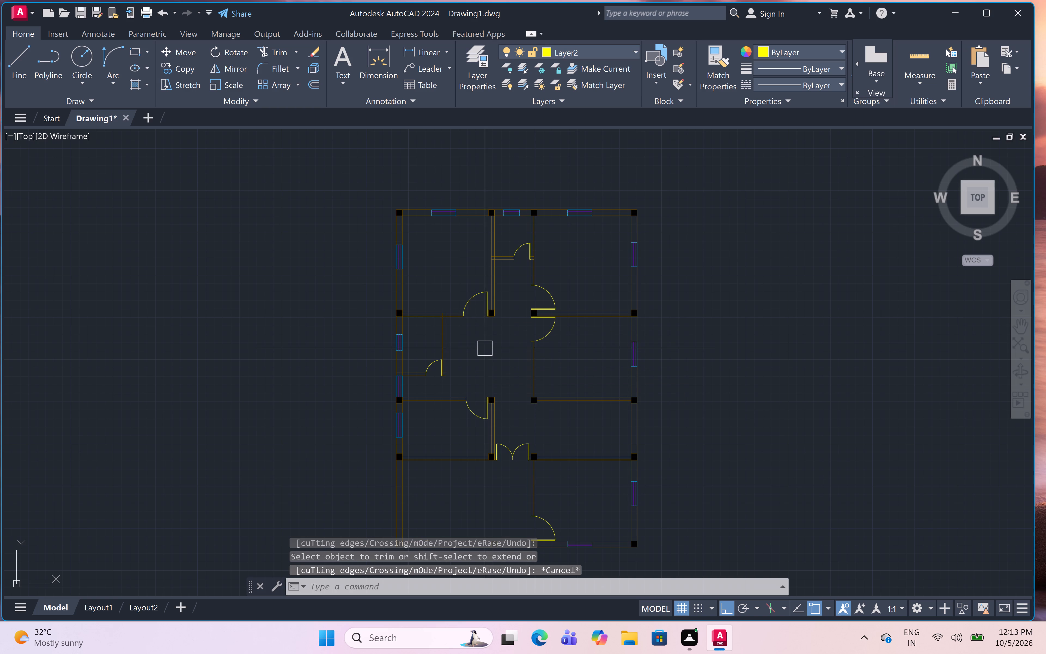
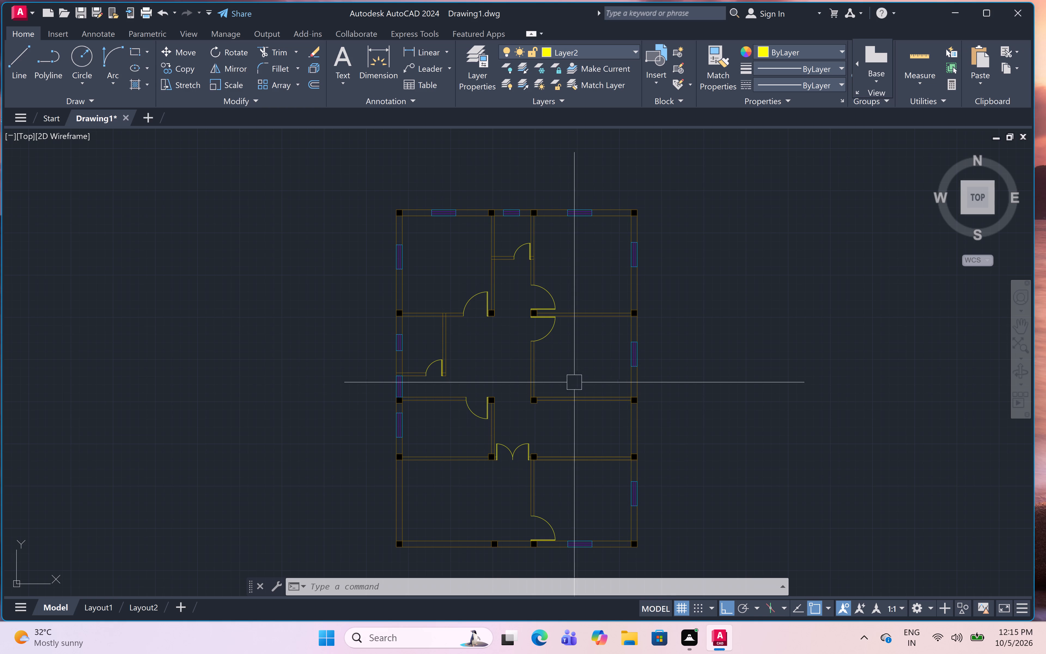
Examine the wall junctions and door openings across the whole floor plan for leftover overlapping lines.
{"action": "scroll", "coordinate": [486, 256], "scroll_direction": "up", "scroll_amount": 1}
{"action": "scroll", "coordinate": [486, 256], "scroll_direction": "down", "scroll_amount": 1}
{"action": "scroll", "coordinate": [486, 256], "scroll_direction": "up", "scroll_amount": 1}
{"action": "scroll", "coordinate": [486, 256], "scroll_direction": "down", "scroll_amount": 2}
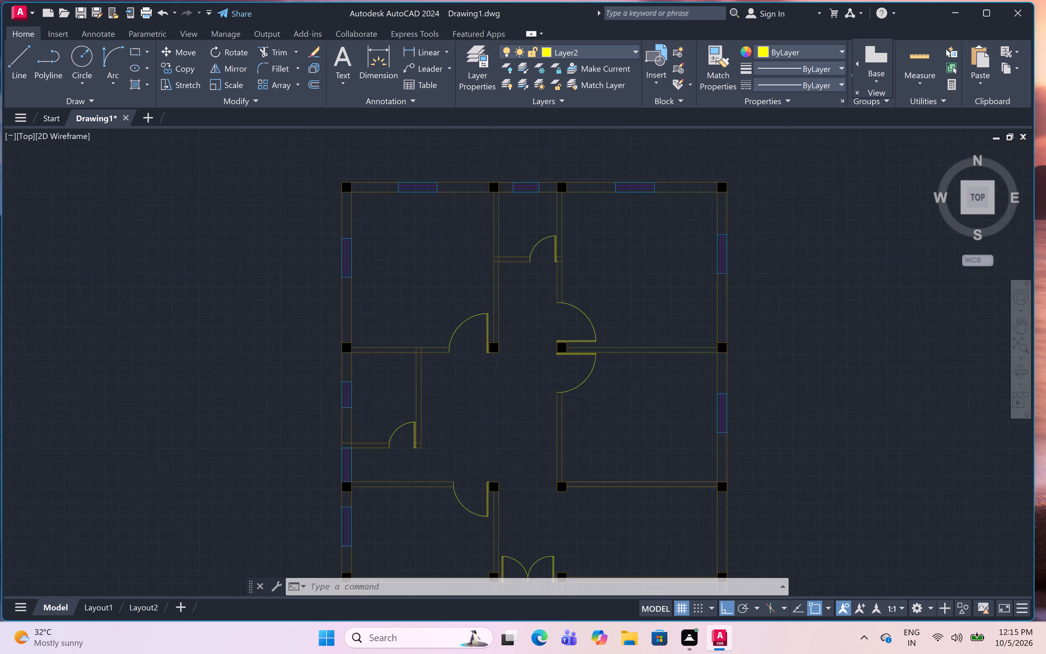
{"action": "scroll", "coordinate": [486, 258], "scroll_direction": "down", "scroll_amount": 1}
{"action": "scroll", "coordinate": [486, 258], "scroll_direction": "up", "scroll_amount": 2}
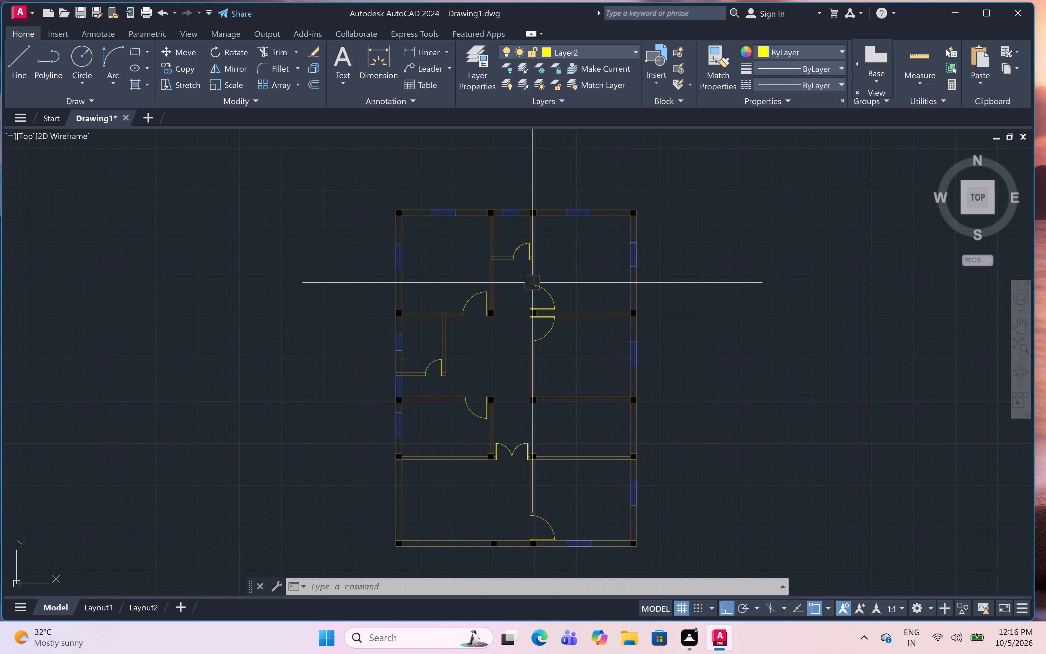
{"action": "scroll", "coordinate": [515, 261], "scroll_direction": "up", "scroll_amount": 1}
{"action": "scroll", "coordinate": [515, 261], "scroll_direction": "down", "scroll_amount": 2}
{"action": "scroll", "coordinate": [515, 261], "scroll_direction": "up", "scroll_amount": 3}
{"action": "scroll", "coordinate": [511, 259], "scroll_direction": "down", "scroll_amount": 2}
{"action": "scroll", "coordinate": [511, 259], "scroll_direction": "up", "scroll_amount": 2}
{"action": "scroll", "coordinate": [511, 259], "scroll_direction": "down", "scroll_amount": 1}
{"action": "scroll", "coordinate": [511, 259], "scroll_direction": "up", "scroll_amount": 3}
{"action": "scroll", "coordinate": [511, 259], "scroll_direction": "down", "scroll_amount": 5}
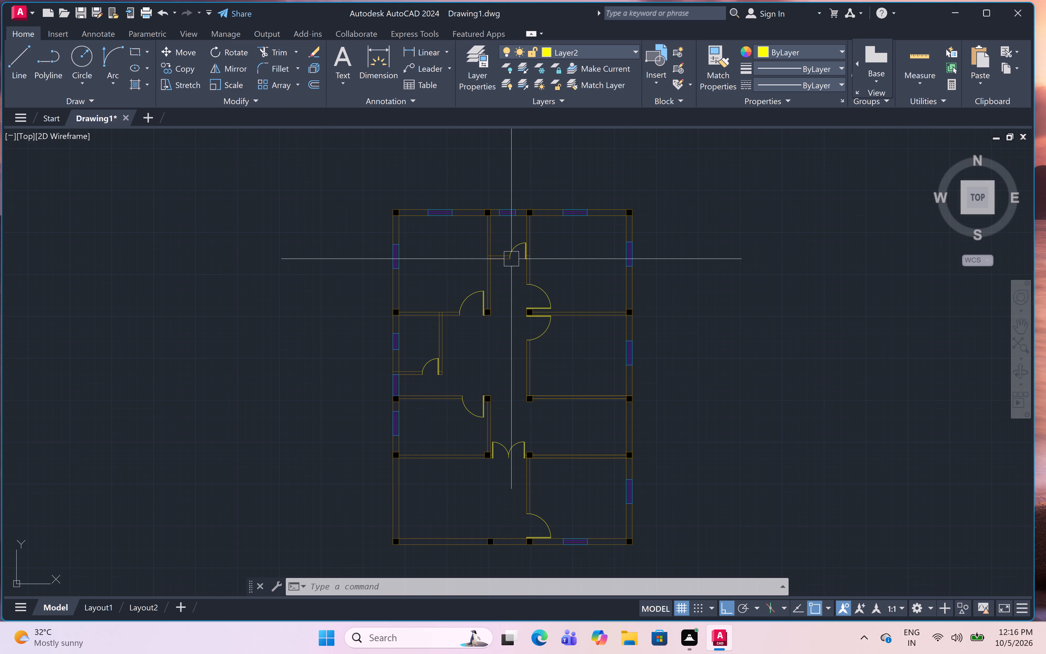
{"action": "scroll", "coordinate": [521, 267], "scroll_direction": "up", "scroll_amount": 3}
{"action": "scroll", "coordinate": [521, 267], "scroll_direction": "down", "scroll_amount": 12}
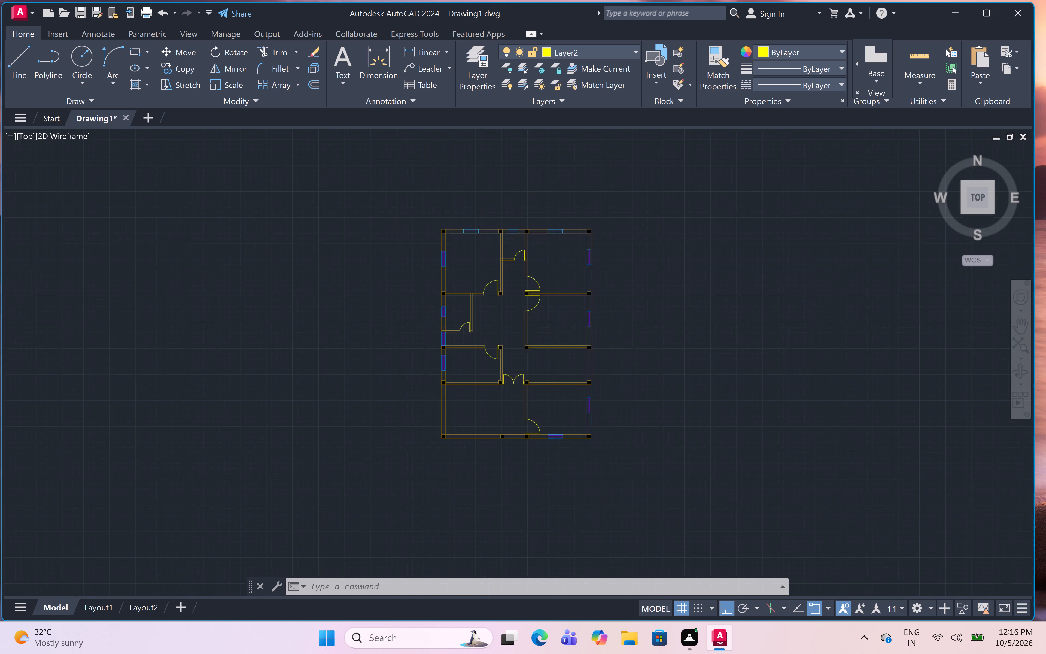
{"action": "scroll", "coordinate": [523, 262], "scroll_direction": "up", "scroll_amount": 3}
{"action": "scroll", "coordinate": [523, 262], "scroll_direction": "down", "scroll_amount": 1}
{"action": "scroll", "coordinate": [523, 262], "scroll_direction": "up", "scroll_amount": 3}
{"action": "scroll", "coordinate": [523, 262], "scroll_direction": "down", "scroll_amount": 1}
{"action": "scroll", "coordinate": [523, 262], "scroll_direction": "up", "scroll_amount": 2}
{"action": "scroll", "coordinate": [523, 262], "scroll_direction": "down", "scroll_amount": 2}
{"action": "scroll", "coordinate": [523, 262], "scroll_direction": "up", "scroll_amount": 4}
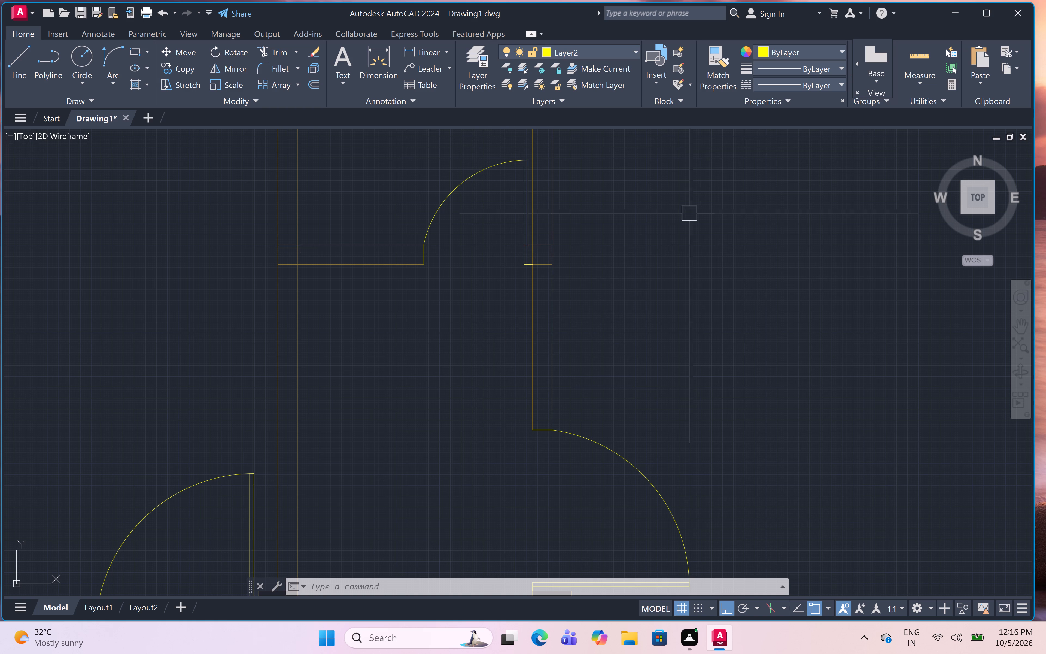
{"action": "scroll", "coordinate": [439, 225], "scroll_direction": "down", "scroll_amount": 2}
{"action": "scroll", "coordinate": [439, 225], "scroll_direction": "up", "scroll_amount": 1}
{"action": "scroll", "coordinate": [439, 225], "scroll_direction": "down", "scroll_amount": 1}
{"action": "scroll", "coordinate": [439, 225], "scroll_direction": "up", "scroll_amount": 1}
{"action": "scroll", "coordinate": [439, 225], "scroll_direction": "down", "scroll_amount": 2}
{"action": "scroll", "coordinate": [439, 225], "scroll_direction": "up", "scroll_amount": 2}
{"action": "scroll", "coordinate": [439, 225], "scroll_direction": "down", "scroll_amount": 1}
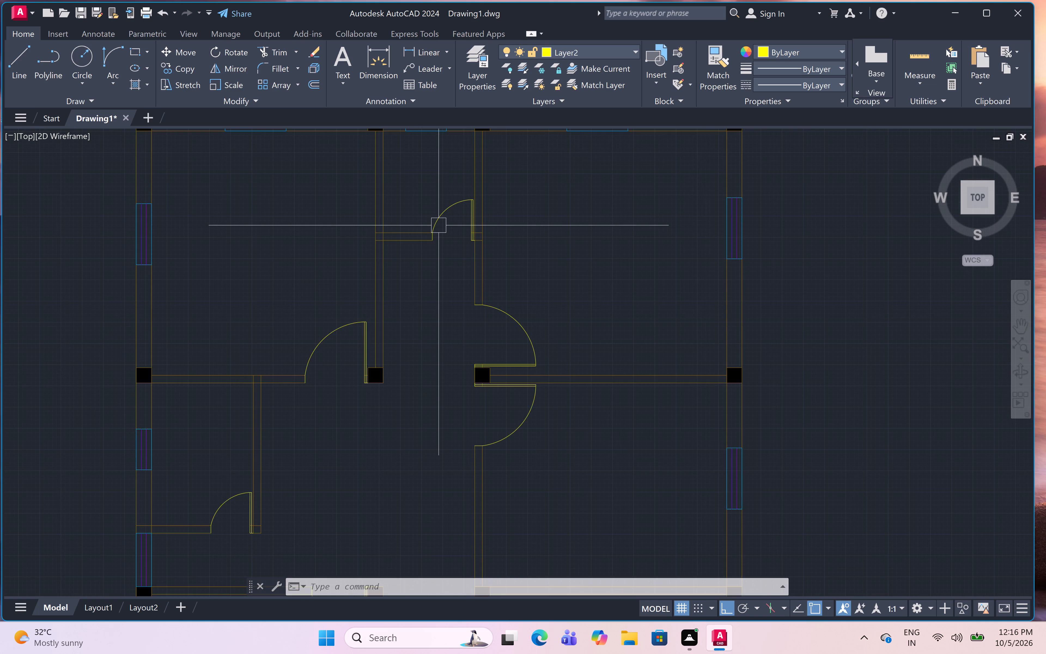
{"action": "scroll", "coordinate": [439, 227], "scroll_direction": "down", "scroll_amount": 6}
{"action": "scroll", "coordinate": [441, 232], "scroll_direction": "up", "scroll_amount": 1}
{"action": "scroll", "coordinate": [441, 232], "scroll_direction": "down", "scroll_amount": 1}
{"action": "scroll", "coordinate": [441, 232], "scroll_direction": "up", "scroll_amount": 1}
{"action": "scroll", "coordinate": [441, 232], "scroll_direction": "down", "scroll_amount": 3}
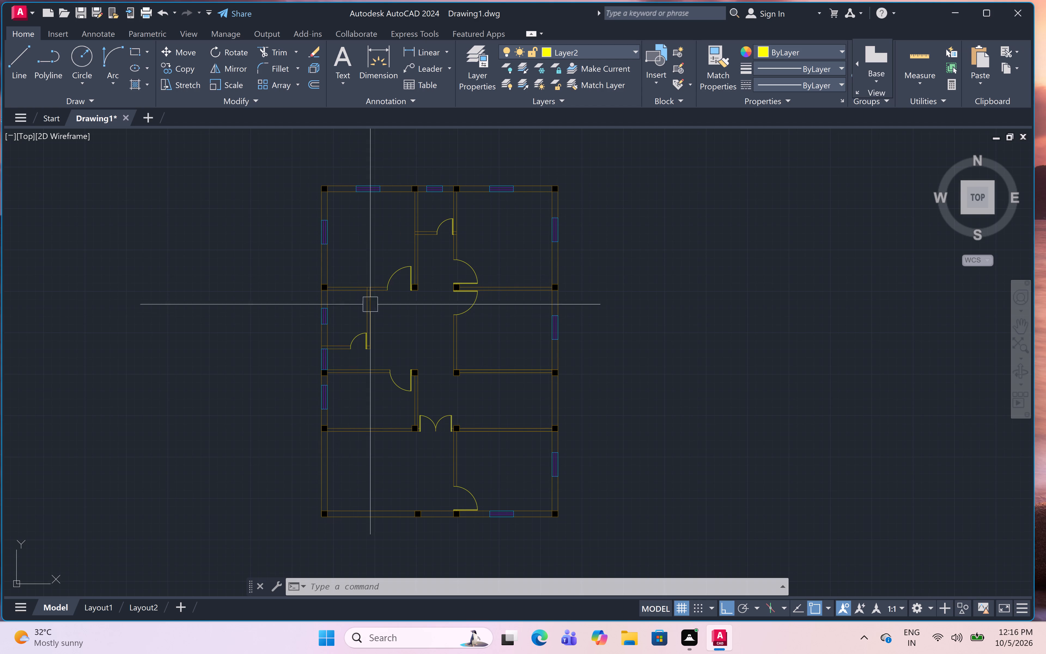
Trim the overlapping wall lines where the small left room's partition meets the wall below the top-left room.
{"action": "scroll", "coordinate": [372, 300], "scroll_direction": "up", "scroll_amount": 2}
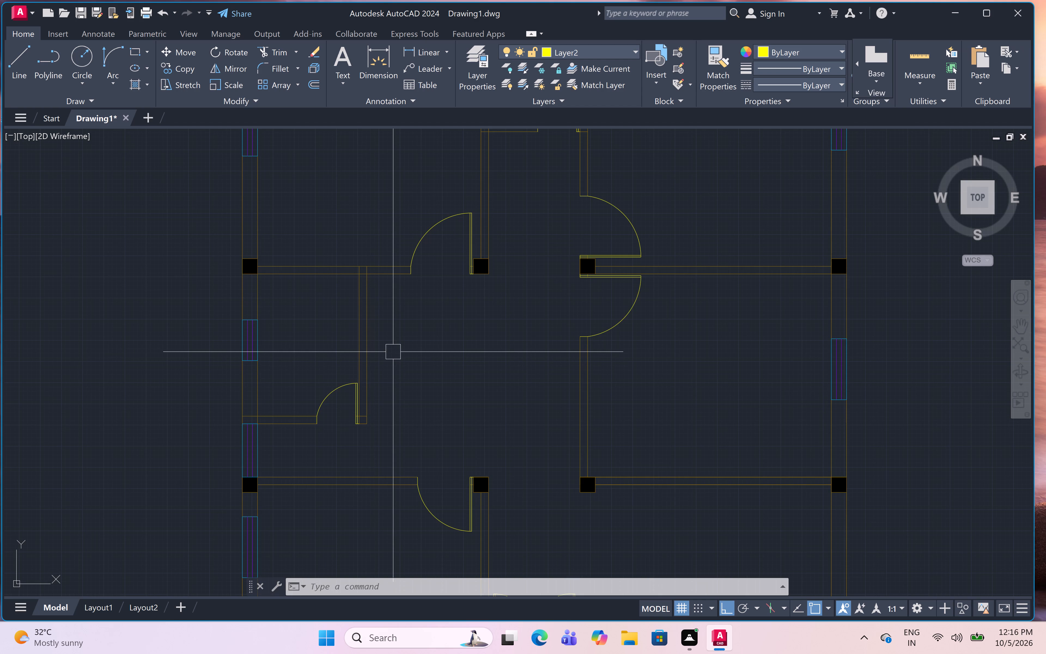
{"action": "type", "text": "tr"}
{"action": "key", "text": "space"}
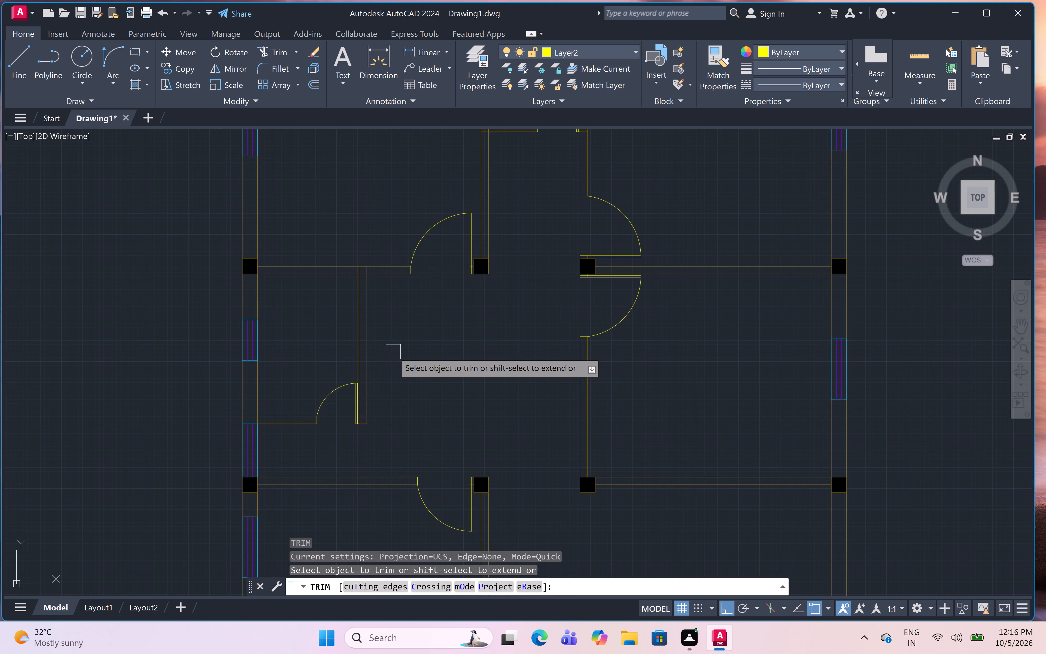
{"action": "scroll", "coordinate": [367, 266], "scroll_direction": "up", "scroll_amount": 5}
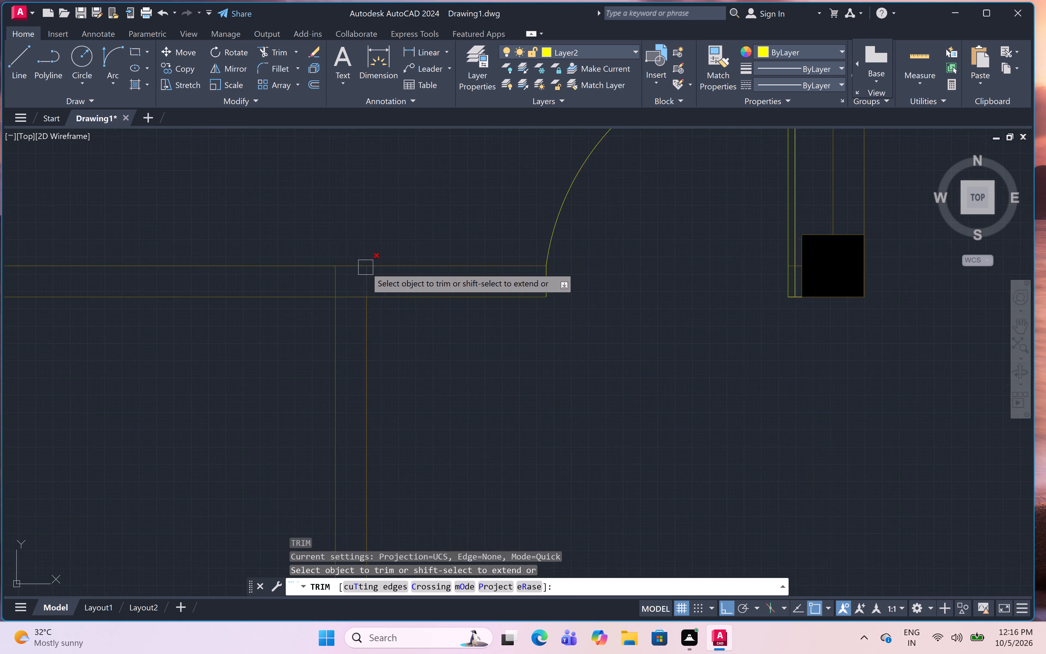
{"action": "scroll", "coordinate": [366, 267], "scroll_direction": "up", "scroll_amount": 1}
{"action": "scroll", "coordinate": [366, 267], "scroll_direction": "down", "scroll_amount": 2}
{"action": "scroll", "coordinate": [366, 267], "scroll_direction": "up", "scroll_amount": 1}
{"action": "left_click", "coordinate": [367, 298]}
{"action": "left_click", "coordinate": [314, 291]}
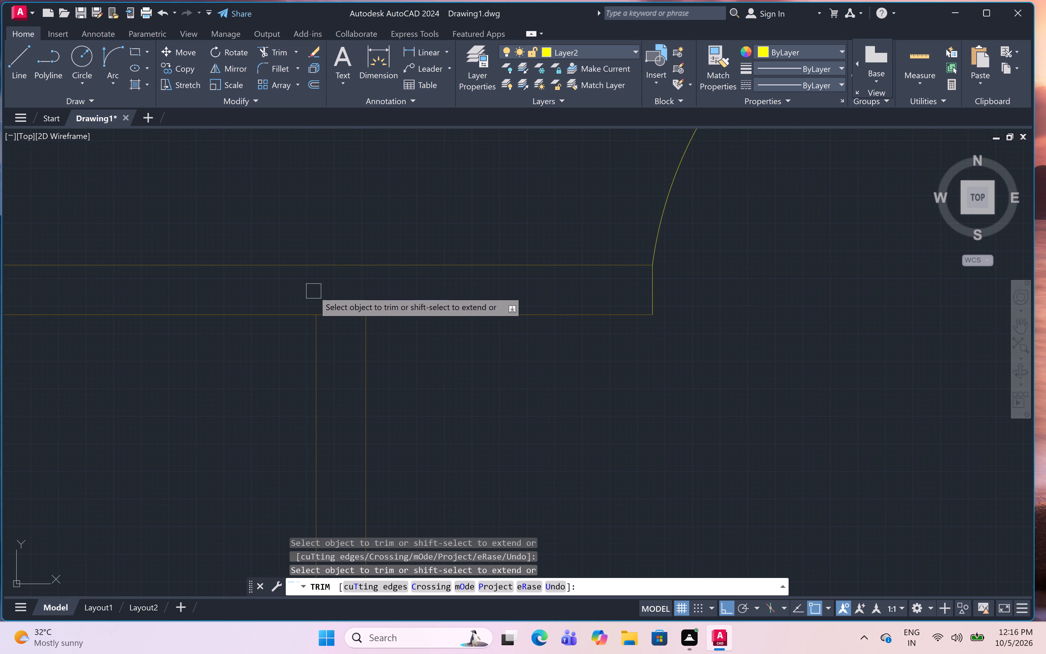
{"action": "left_click", "coordinate": [344, 323]}
{"action": "left_click", "coordinate": [344, 310]}
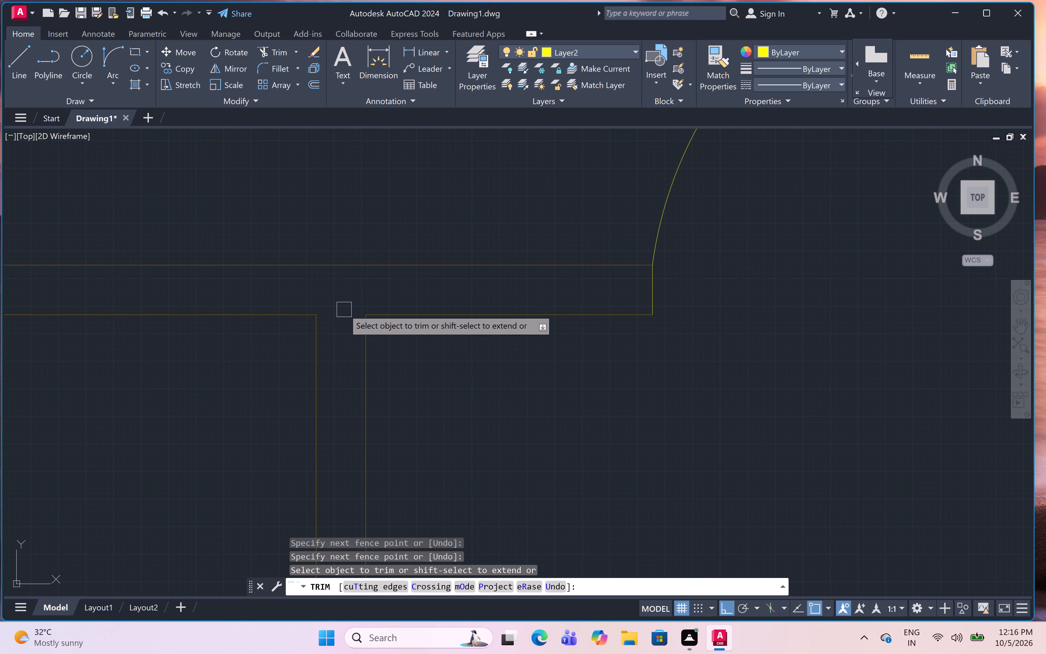
Trim the overlapping lines where the small top-middle room's lower wall meets the top-left room's right wall.
{"action": "scroll", "coordinate": [344, 310], "scroll_direction": "down", "scroll_amount": 1}
{"action": "scroll", "coordinate": [344, 310], "scroll_direction": "up", "scroll_amount": 1}
{"action": "scroll", "coordinate": [344, 310], "scroll_direction": "down", "scroll_amount": 1}
{"action": "scroll", "coordinate": [344, 310], "scroll_direction": "up", "scroll_amount": 2}
{"action": "scroll", "coordinate": [344, 310], "scroll_direction": "down", "scroll_amount": 1}
{"action": "scroll", "coordinate": [344, 310], "scroll_direction": "up", "scroll_amount": 4}
{"action": "scroll", "coordinate": [344, 310], "scroll_direction": "down", "scroll_amount": 2}
{"action": "scroll", "coordinate": [344, 310], "scroll_direction": "up", "scroll_amount": 1}
{"action": "scroll", "coordinate": [344, 310], "scroll_direction": "down", "scroll_amount": 5}
{"action": "scroll", "coordinate": [344, 310], "scroll_direction": "up", "scroll_amount": 1}
{"action": "scroll", "coordinate": [344, 310], "scroll_direction": "down", "scroll_amount": 6}
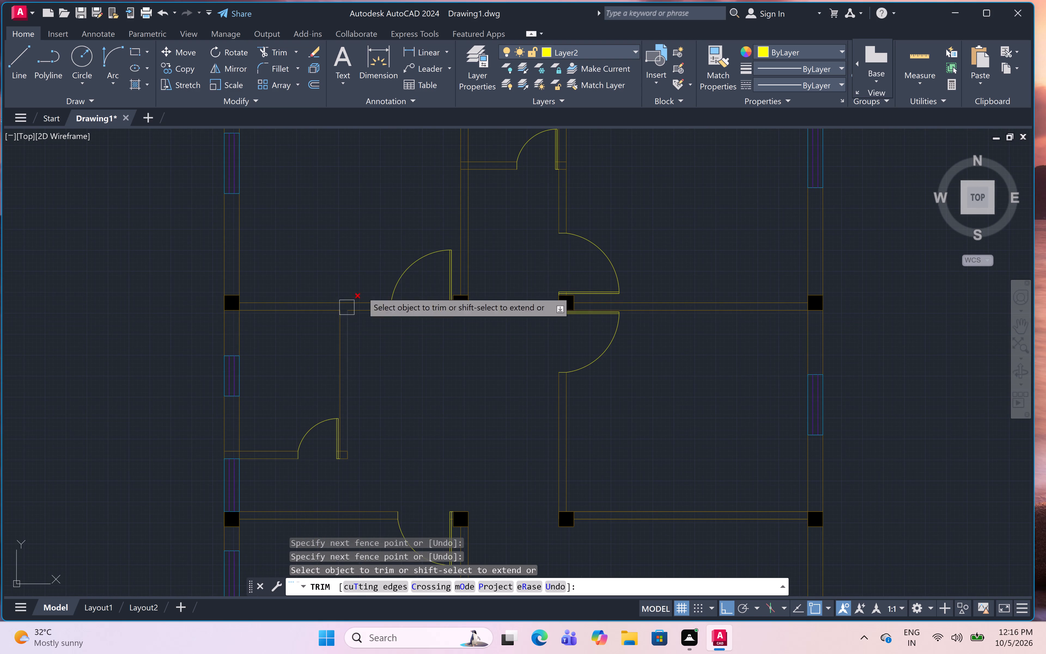
{"action": "scroll", "coordinate": [396, 248], "scroll_direction": "down", "scroll_amount": 2}
{"action": "scroll", "coordinate": [396, 248], "scroll_direction": "up", "scroll_amount": 2}
{"action": "scroll", "coordinate": [397, 250], "scroll_direction": "down", "scroll_amount": 1}
{"action": "scroll", "coordinate": [438, 198], "scroll_direction": "up", "scroll_amount": 6}
{"action": "scroll", "coordinate": [438, 198], "scroll_direction": "down", "scroll_amount": 3}
{"action": "scroll", "coordinate": [438, 198], "scroll_direction": "up", "scroll_amount": 4}
{"action": "scroll", "coordinate": [438, 198], "scroll_direction": "down", "scroll_amount": 1}
{"action": "scroll", "coordinate": [438, 198], "scroll_direction": "up", "scroll_amount": 3}
{"action": "scroll", "coordinate": [438, 198], "scroll_direction": "down", "scroll_amount": 2}
{"action": "scroll", "coordinate": [438, 198], "scroll_direction": "up", "scroll_amount": 1}
{"action": "left_click", "coordinate": [434, 183]}
{"action": "left_click", "coordinate": [434, 217]}
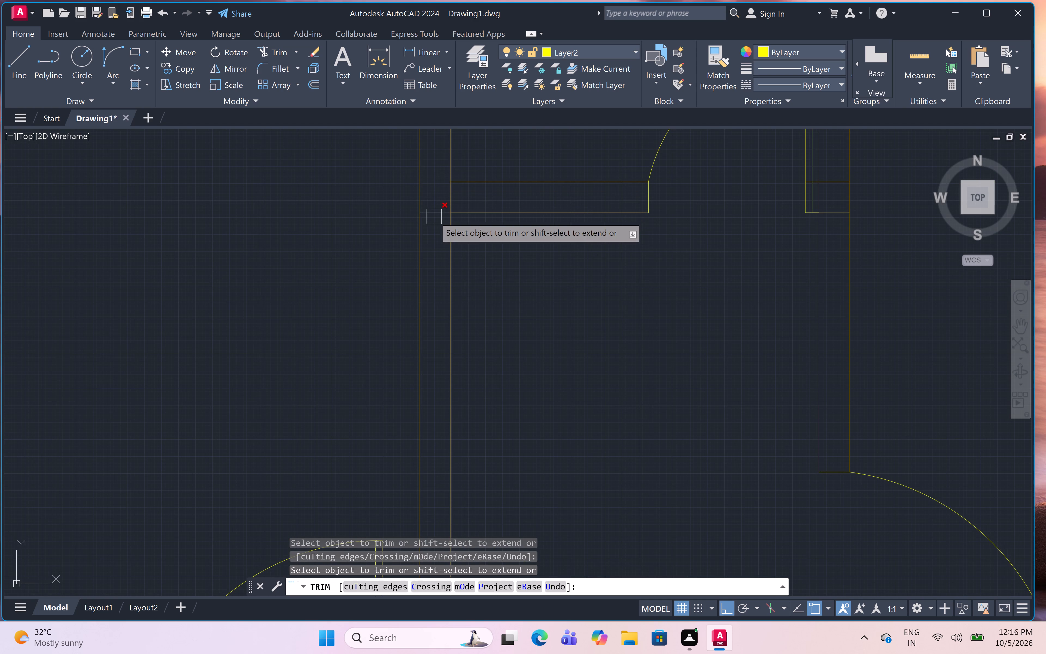
{"action": "left_click", "coordinate": [452, 195]}
Trim the crossing wall lines beside the small top-middle room's door, where its lower wall meets the top-right room's wall.
{"action": "scroll", "coordinate": [436, 211], "scroll_direction": "down", "scroll_amount": 5}
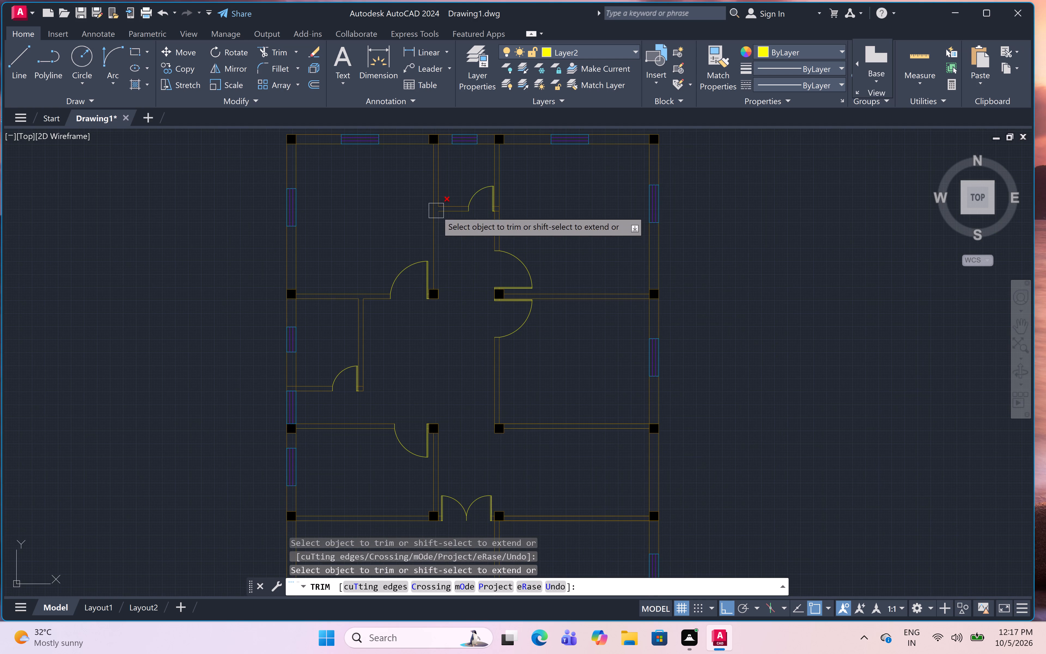
{"action": "scroll", "coordinate": [499, 212], "scroll_direction": "up", "scroll_amount": 1}
{"action": "scroll", "coordinate": [499, 212], "scroll_direction": "down", "scroll_amount": 11}
{"action": "scroll", "coordinate": [499, 212], "scroll_direction": "up", "scroll_amount": 1}
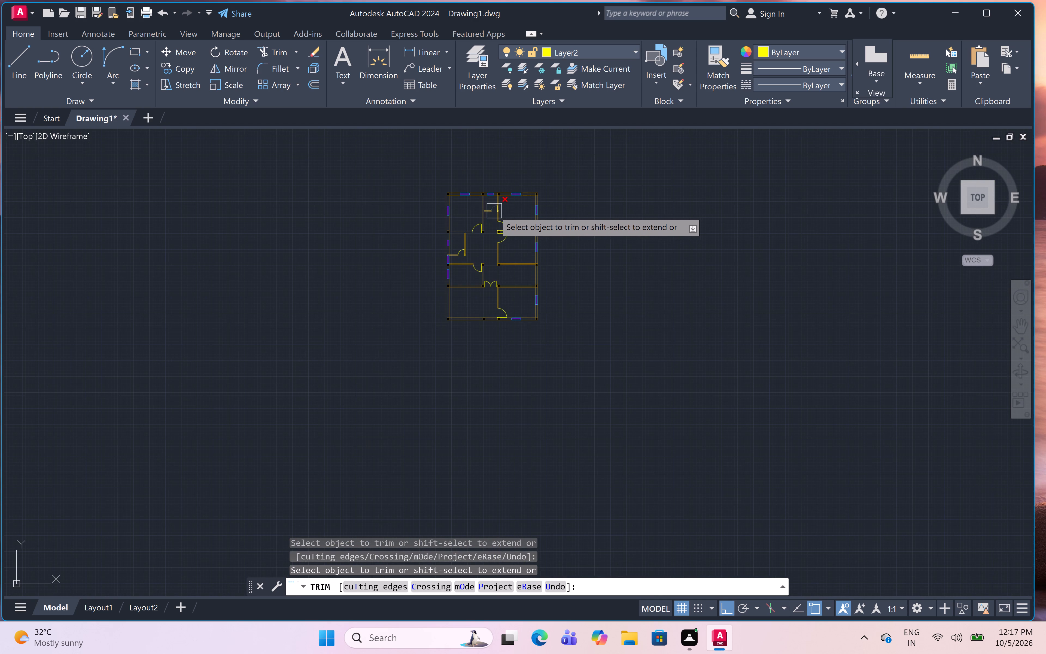
{"action": "scroll", "coordinate": [501, 222], "scroll_direction": "up", "scroll_amount": 4}
{"action": "scroll", "coordinate": [501, 218], "scroll_direction": "down", "scroll_amount": 1}
{"action": "scroll", "coordinate": [501, 218], "scroll_direction": "up", "scroll_amount": 2}
{"action": "scroll", "coordinate": [501, 218], "scroll_direction": "down", "scroll_amount": 1}
{"action": "scroll", "coordinate": [501, 218], "scroll_direction": "up", "scroll_amount": 2}
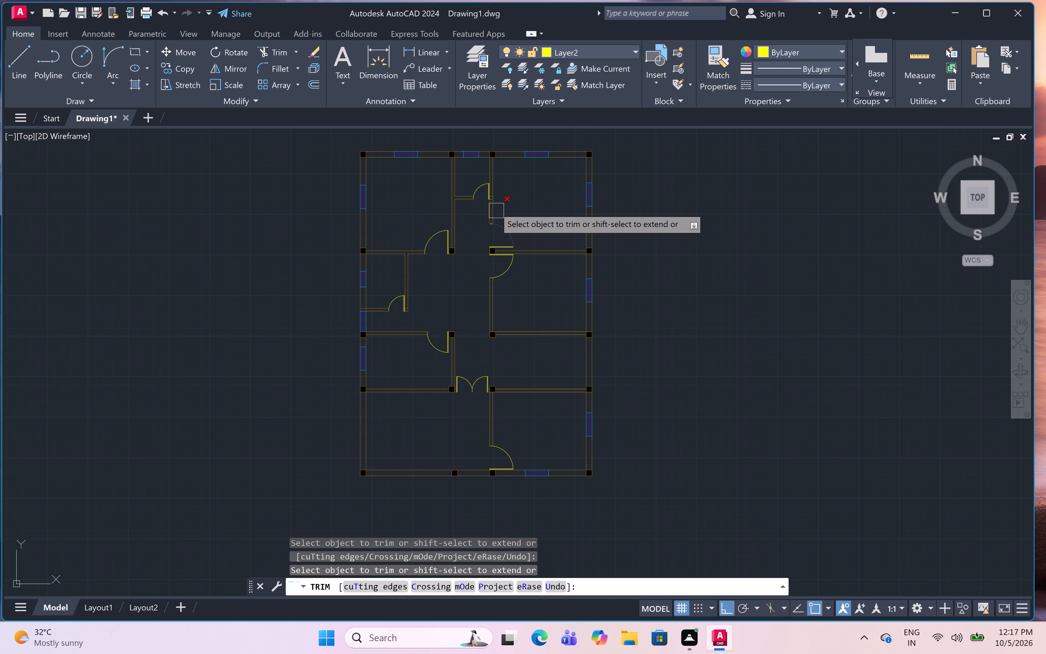
{"action": "scroll", "coordinate": [492, 200], "scroll_direction": "up", "scroll_amount": 4}
{"action": "scroll", "coordinate": [492, 200], "scroll_direction": "down", "scroll_amount": 6}
{"action": "scroll", "coordinate": [492, 200], "scroll_direction": "up", "scroll_amount": 3}
{"action": "scroll", "coordinate": [492, 200], "scroll_direction": "down", "scroll_amount": 6}
{"action": "scroll", "coordinate": [492, 200], "scroll_direction": "up", "scroll_amount": 2}
{"action": "scroll", "coordinate": [492, 200], "scroll_direction": "down", "scroll_amount": 2}
{"action": "scroll", "coordinate": [492, 200], "scroll_direction": "up", "scroll_amount": 2}
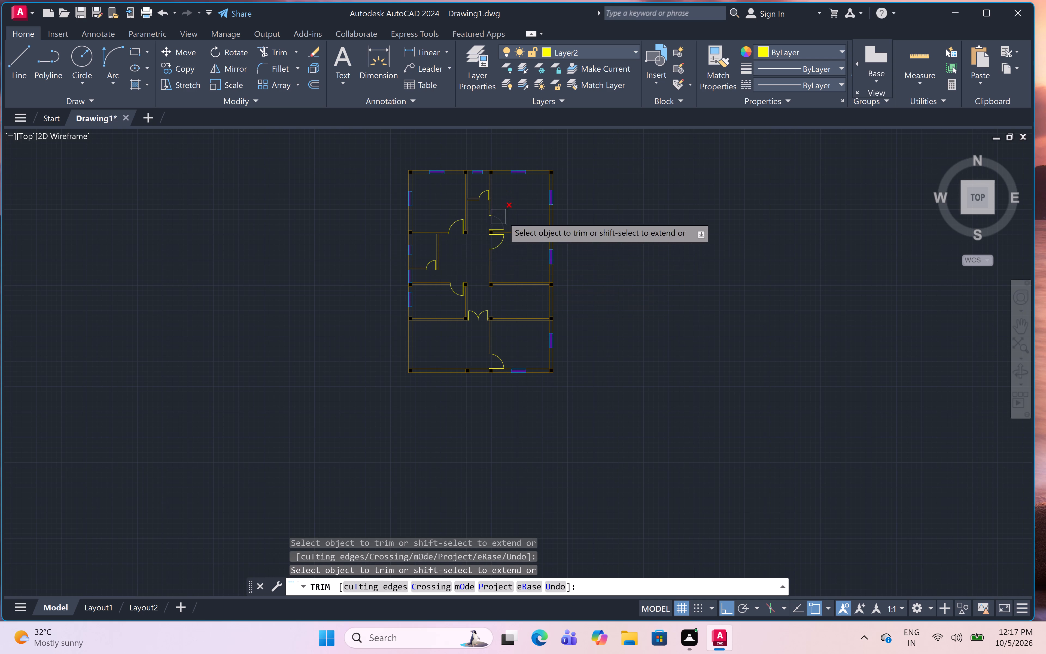
{"action": "scroll", "coordinate": [486, 199], "scroll_direction": "up", "scroll_amount": 7}
{"action": "scroll", "coordinate": [486, 199], "scroll_direction": "down", "scroll_amount": 3}
{"action": "scroll", "coordinate": [486, 199], "scroll_direction": "up", "scroll_amount": 1}
{"action": "scroll", "coordinate": [486, 199], "scroll_direction": "down", "scroll_amount": 2}
{"action": "scroll", "coordinate": [486, 199], "scroll_direction": "up", "scroll_amount": 7}
{"action": "scroll", "coordinate": [486, 199], "scroll_direction": "down", "scroll_amount": 1}
{"action": "scroll", "coordinate": [486, 199], "scroll_direction": "up", "scroll_amount": 2}
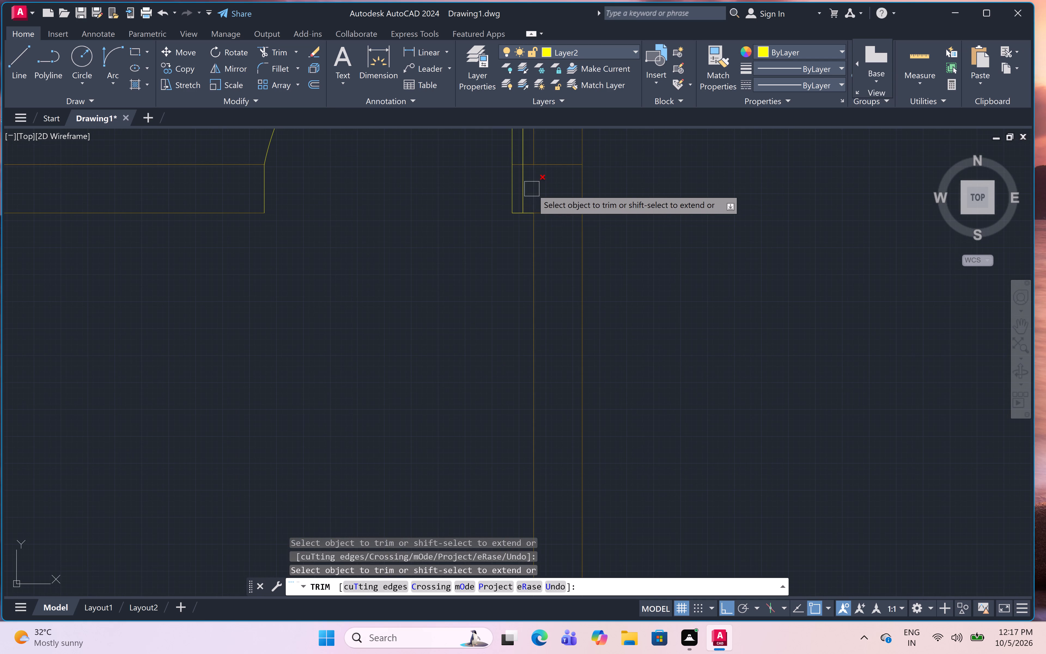
{"action": "left_click", "coordinate": [532, 189]}
{"action": "left_click", "coordinate": [556, 166]}
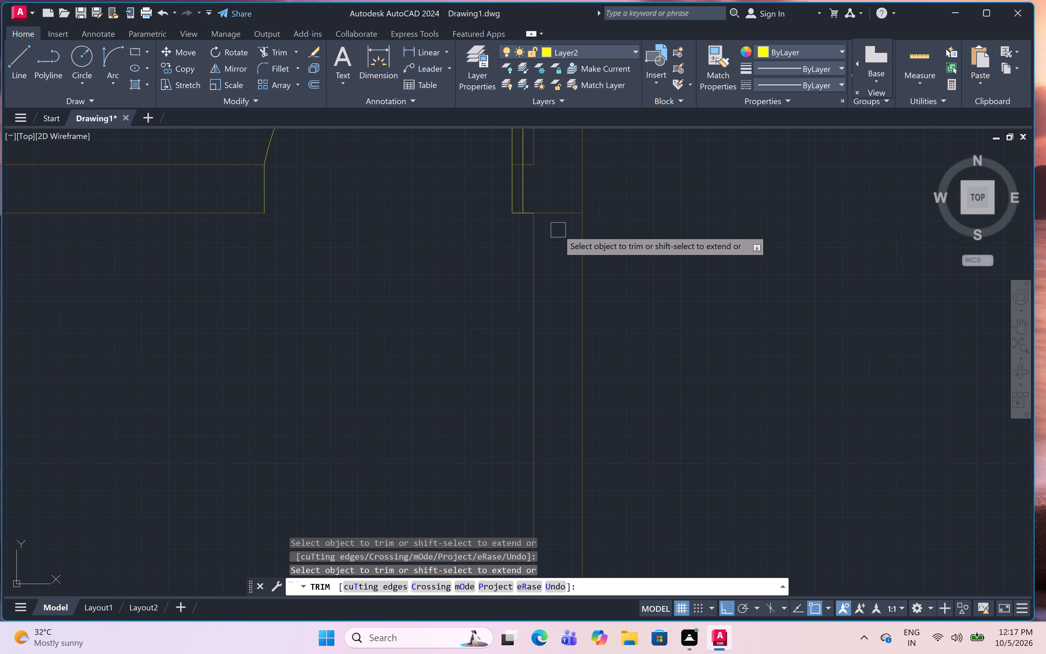
{"action": "left_click", "coordinate": [561, 217]}
Trim the leftover wall line running across the thickness of the small top-middle room's door leaf.
{"action": "scroll", "coordinate": [559, 214], "scroll_direction": "down", "scroll_amount": 4}
{"action": "scroll", "coordinate": [559, 214], "scroll_direction": "up", "scroll_amount": 2}
{"action": "scroll", "coordinate": [559, 214], "scroll_direction": "down", "scroll_amount": 2}
{"action": "scroll", "coordinate": [559, 214], "scroll_direction": "up", "scroll_amount": 1}
{"action": "scroll", "coordinate": [559, 214], "scroll_direction": "down", "scroll_amount": 1}
{"action": "scroll", "coordinate": [559, 214], "scroll_direction": "up", "scroll_amount": 1}
{"action": "scroll", "coordinate": [559, 214], "scroll_direction": "down", "scroll_amount": 3}
{"action": "scroll", "coordinate": [559, 214], "scroll_direction": "up", "scroll_amount": 1}
{"action": "scroll", "coordinate": [559, 214], "scroll_direction": "down", "scroll_amount": 1}
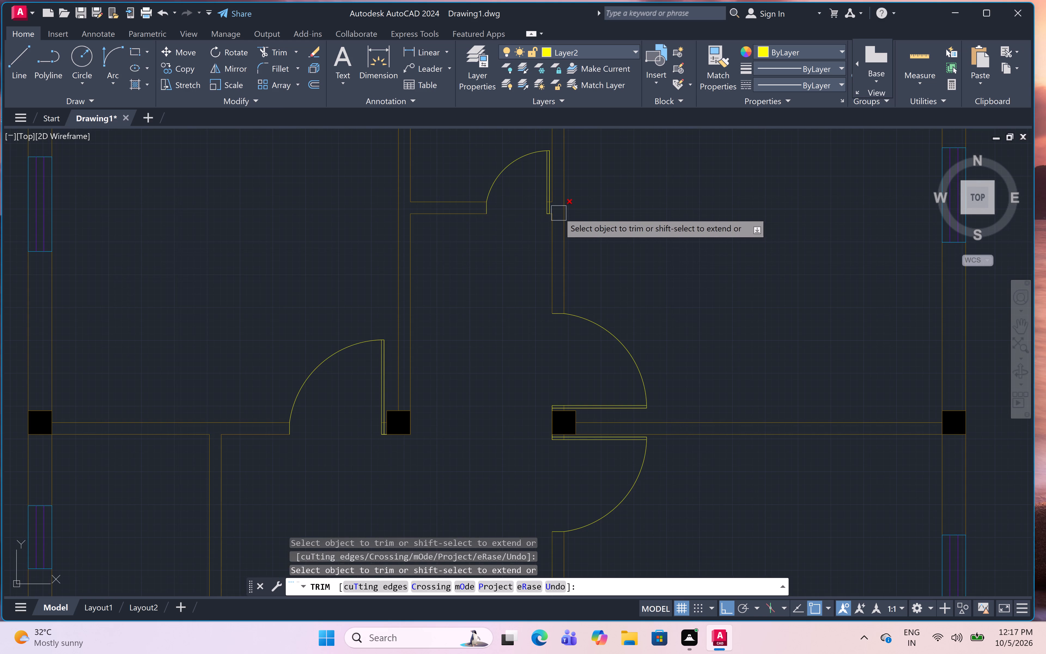
{"action": "scroll", "coordinate": [549, 198], "scroll_direction": "up", "scroll_amount": 17}
{"action": "scroll", "coordinate": [549, 198], "scroll_direction": "down", "scroll_amount": 4}
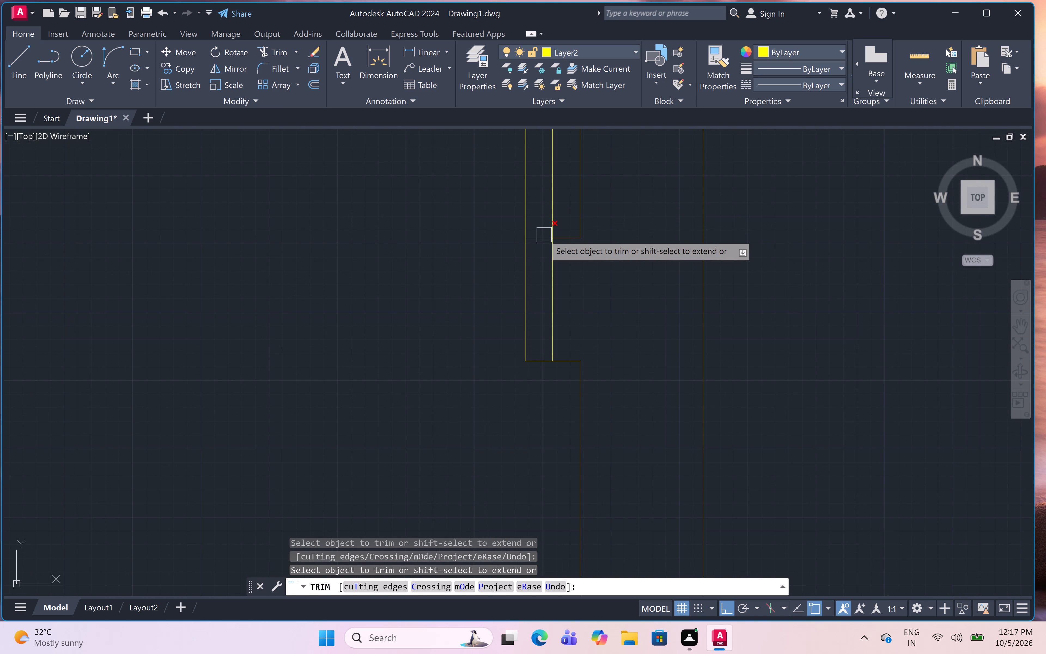
{"action": "left_click", "coordinate": [539, 237]}
Trim the wall line crossing the top-right room's door leaf just above the corridor column.
{"action": "scroll", "coordinate": [544, 241], "scroll_direction": "down", "scroll_amount": 2}
{"action": "scroll", "coordinate": [544, 241], "scroll_direction": "up", "scroll_amount": 3}
{"action": "scroll", "coordinate": [544, 241], "scroll_direction": "down", "scroll_amount": 7}
{"action": "scroll", "coordinate": [544, 241], "scroll_direction": "up", "scroll_amount": 1}
{"action": "scroll", "coordinate": [544, 241], "scroll_direction": "down", "scroll_amount": 2}
{"action": "scroll", "coordinate": [544, 241], "scroll_direction": "up", "scroll_amount": 1}
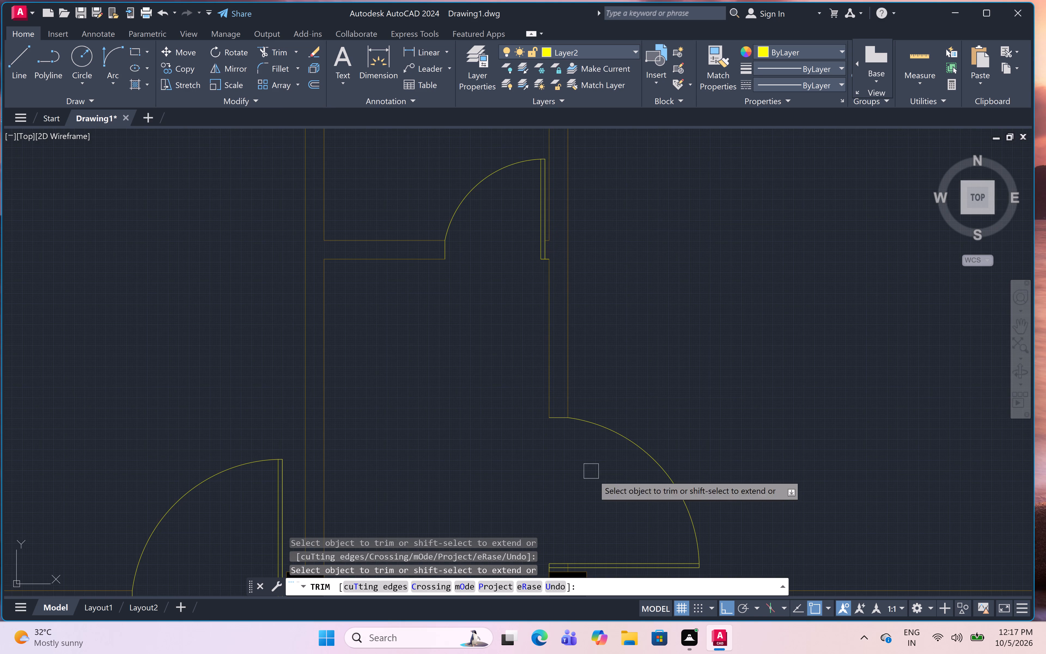
{"action": "scroll", "coordinate": [564, 338], "scroll_direction": "down", "scroll_amount": 3}
{"action": "scroll", "coordinate": [564, 338], "scroll_direction": "up", "scroll_amount": 1}
{"action": "scroll", "coordinate": [564, 338], "scroll_direction": "down", "scroll_amount": 1}
{"action": "scroll", "coordinate": [573, 434], "scroll_direction": "up", "scroll_amount": 2}
{"action": "scroll", "coordinate": [573, 434], "scroll_direction": "down", "scroll_amount": 4}
{"action": "scroll", "coordinate": [573, 434], "scroll_direction": "up", "scroll_amount": 1}
{"action": "scroll", "coordinate": [573, 434], "scroll_direction": "down", "scroll_amount": 1}
{"action": "scroll", "coordinate": [573, 434], "scroll_direction": "up", "scroll_amount": 3}
{"action": "scroll", "coordinate": [573, 434], "scroll_direction": "down", "scroll_amount": 2}
{"action": "scroll", "coordinate": [573, 434], "scroll_direction": "up", "scroll_amount": 1}
{"action": "scroll", "coordinate": [573, 434], "scroll_direction": "down", "scroll_amount": 1}
{"action": "scroll", "coordinate": [573, 434], "scroll_direction": "up", "scroll_amount": 2}
{"action": "scroll", "coordinate": [573, 434], "scroll_direction": "down", "scroll_amount": 2}
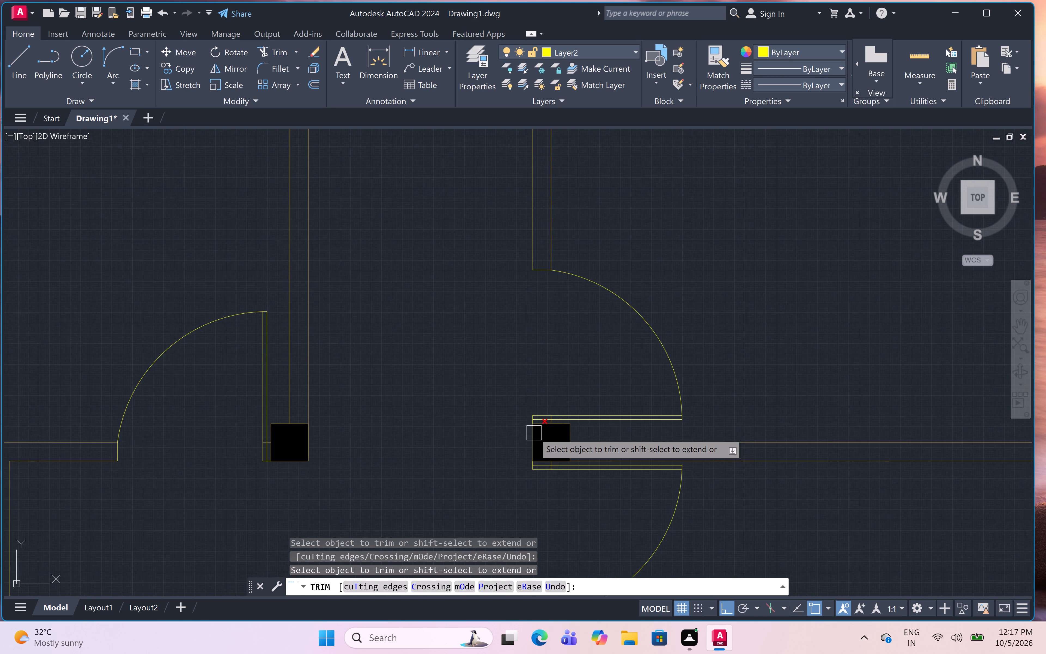
{"action": "scroll", "coordinate": [534, 433], "scroll_direction": "down", "scroll_amount": 3}
{"action": "scroll", "coordinate": [534, 433], "scroll_direction": "up", "scroll_amount": 5}
{"action": "scroll", "coordinate": [534, 433], "scroll_direction": "down", "scroll_amount": 5}
{"action": "scroll", "coordinate": [533, 433], "scroll_direction": "up", "scroll_amount": 3}
{"action": "scroll", "coordinate": [546, 431], "scroll_direction": "down", "scroll_amount": 1}
{"action": "scroll", "coordinate": [546, 431], "scroll_direction": "up", "scroll_amount": 2}
{"action": "scroll", "coordinate": [546, 431], "scroll_direction": "down", "scroll_amount": 3}
{"action": "scroll", "coordinate": [546, 431], "scroll_direction": "up", "scroll_amount": 2}
{"action": "scroll", "coordinate": [546, 431], "scroll_direction": "down", "scroll_amount": 2}
{"action": "scroll", "coordinate": [546, 431], "scroll_direction": "up", "scroll_amount": 7}
{"action": "scroll", "coordinate": [543, 429], "scroll_direction": "up", "scroll_amount": 17}
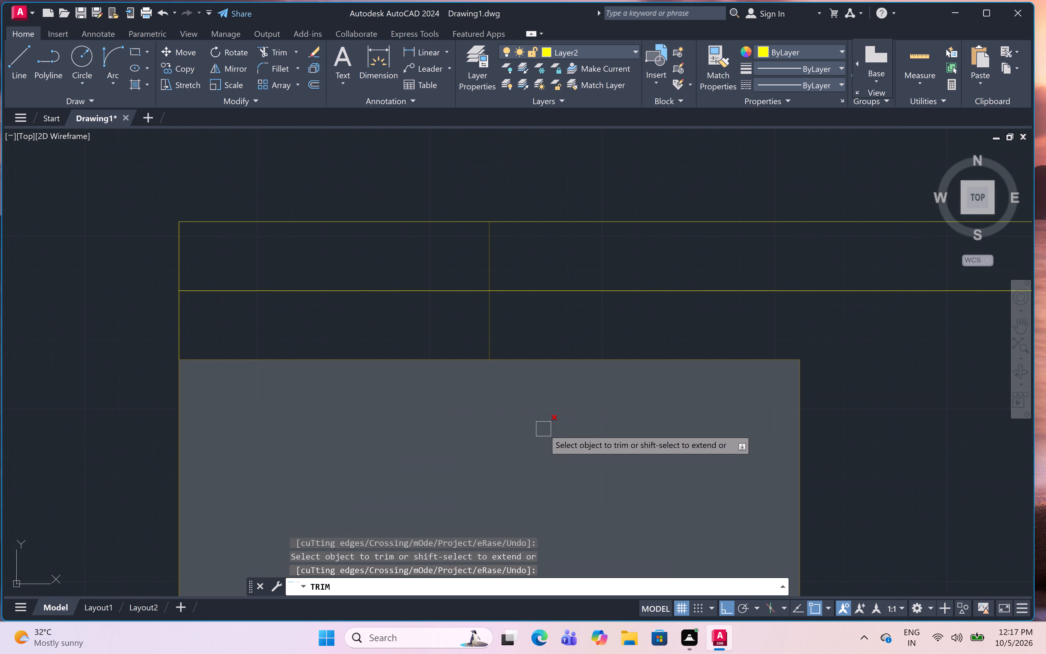
{"action": "left_click", "coordinate": [492, 243]}
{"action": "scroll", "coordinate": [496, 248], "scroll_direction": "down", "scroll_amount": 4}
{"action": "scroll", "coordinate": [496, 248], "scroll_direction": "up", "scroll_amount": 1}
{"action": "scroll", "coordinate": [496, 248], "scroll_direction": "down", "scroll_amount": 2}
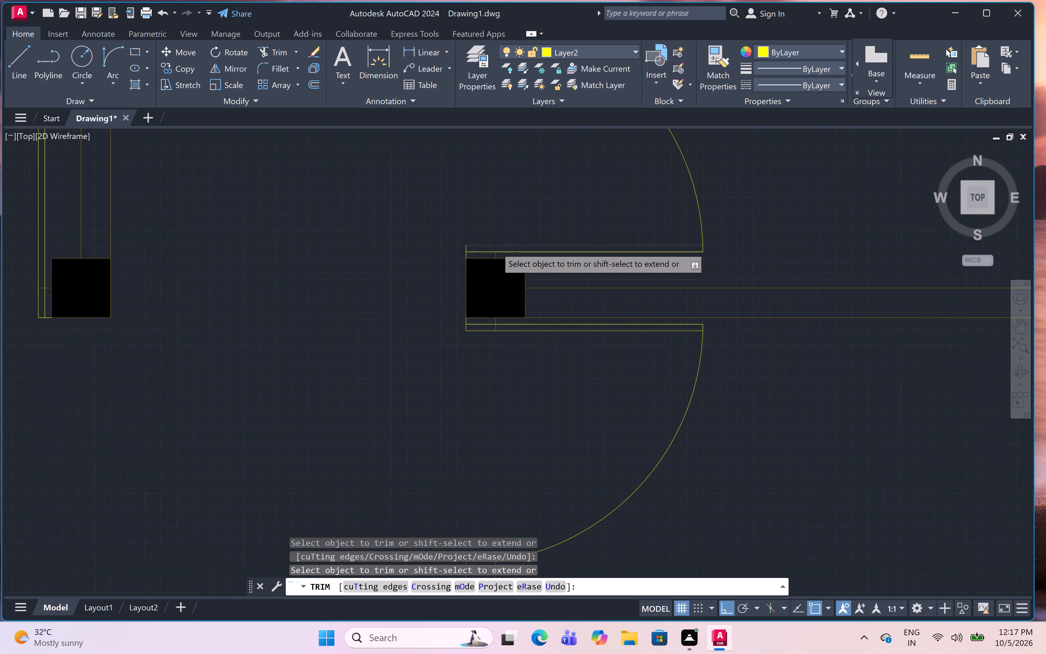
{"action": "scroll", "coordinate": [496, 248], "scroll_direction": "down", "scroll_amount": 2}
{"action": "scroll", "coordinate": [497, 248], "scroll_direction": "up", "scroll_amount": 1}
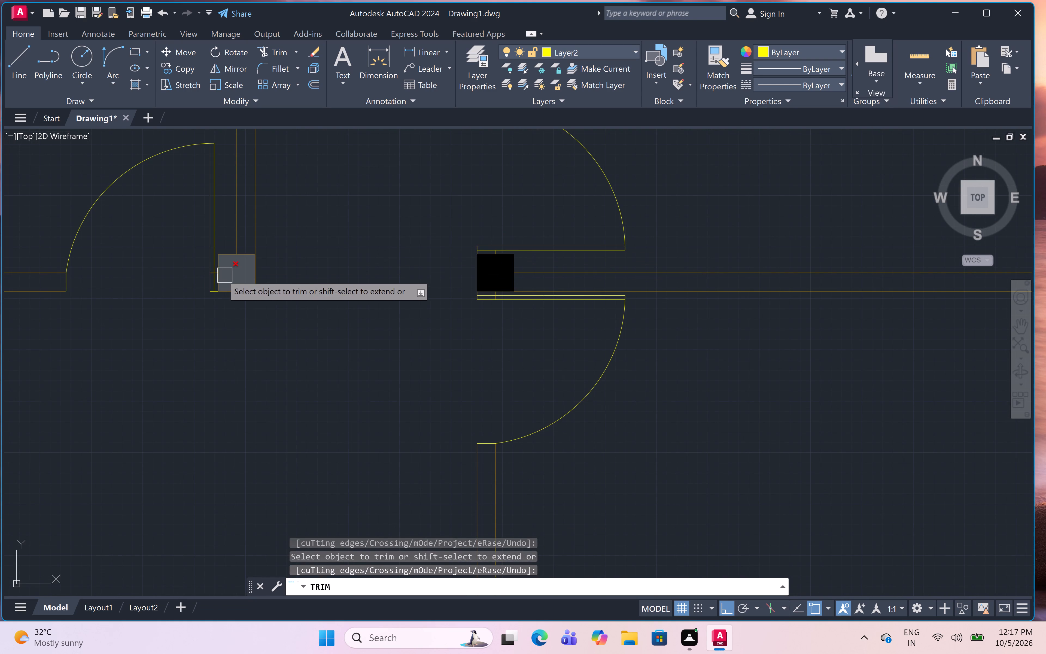
Trim the leftover wall line crossing the top-left room's door leaf, beside the left corridor column.
{"action": "scroll", "coordinate": [199, 278], "scroll_direction": "down", "scroll_amount": 2}
{"action": "scroll", "coordinate": [199, 277], "scroll_direction": "up", "scroll_amount": 5}
{"action": "scroll", "coordinate": [199, 277], "scroll_direction": "down", "scroll_amount": 1}
{"action": "scroll", "coordinate": [199, 277], "scroll_direction": "up", "scroll_amount": 1}
{"action": "scroll", "coordinate": [228, 258], "scroll_direction": "up", "scroll_amount": 1}
{"action": "scroll", "coordinate": [228, 258], "scroll_direction": "down", "scroll_amount": 3}
{"action": "scroll", "coordinate": [228, 258], "scroll_direction": "up", "scroll_amount": 3}
{"action": "scroll", "coordinate": [228, 258], "scroll_direction": "down", "scroll_amount": 2}
{"action": "scroll", "coordinate": [228, 258], "scroll_direction": "up", "scroll_amount": 3}
{"action": "scroll", "coordinate": [228, 258], "scroll_direction": "down", "scroll_amount": 1}
{"action": "left_click", "coordinate": [269, 258]}
Trim the leftover wall lines crossing the small middle-left room's door leaf and the end of the wall beside it.
{"action": "scroll", "coordinate": [269, 258], "scroll_direction": "down", "scroll_amount": 8}
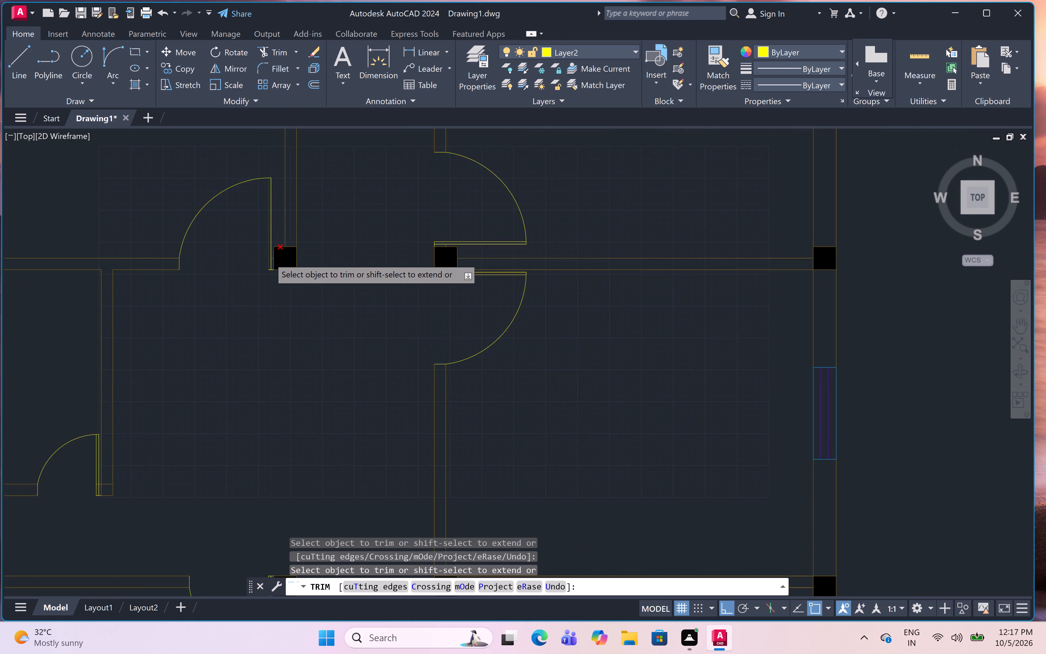
{"action": "scroll", "coordinate": [269, 258], "scroll_direction": "down", "scroll_amount": 5}
{"action": "scroll", "coordinate": [269, 258], "scroll_direction": "up", "scroll_amount": 1}
{"action": "scroll", "coordinate": [269, 258], "scroll_direction": "down", "scroll_amount": 1}
{"action": "scroll", "coordinate": [247, 294], "scroll_direction": "up", "scroll_amount": 1}
{"action": "scroll", "coordinate": [247, 294], "scroll_direction": "down", "scroll_amount": 1}
{"action": "scroll", "coordinate": [247, 294], "scroll_direction": "up", "scroll_amount": 8}
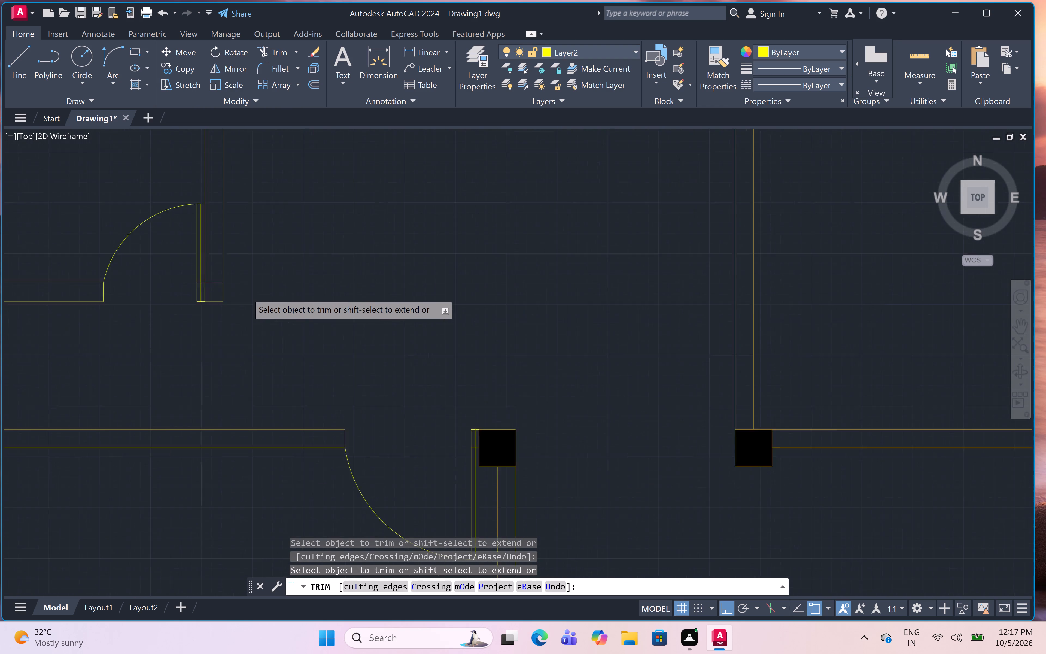
{"action": "scroll", "coordinate": [168, 284], "scroll_direction": "up", "scroll_amount": 1}
{"action": "scroll", "coordinate": [168, 284], "scroll_direction": "down", "scroll_amount": 3}
{"action": "scroll", "coordinate": [168, 284], "scroll_direction": "up", "scroll_amount": 1}
{"action": "scroll", "coordinate": [168, 284], "scroll_direction": "down", "scroll_amount": 3}
{"action": "scroll", "coordinate": [162, 275], "scroll_direction": "up", "scroll_amount": 7}
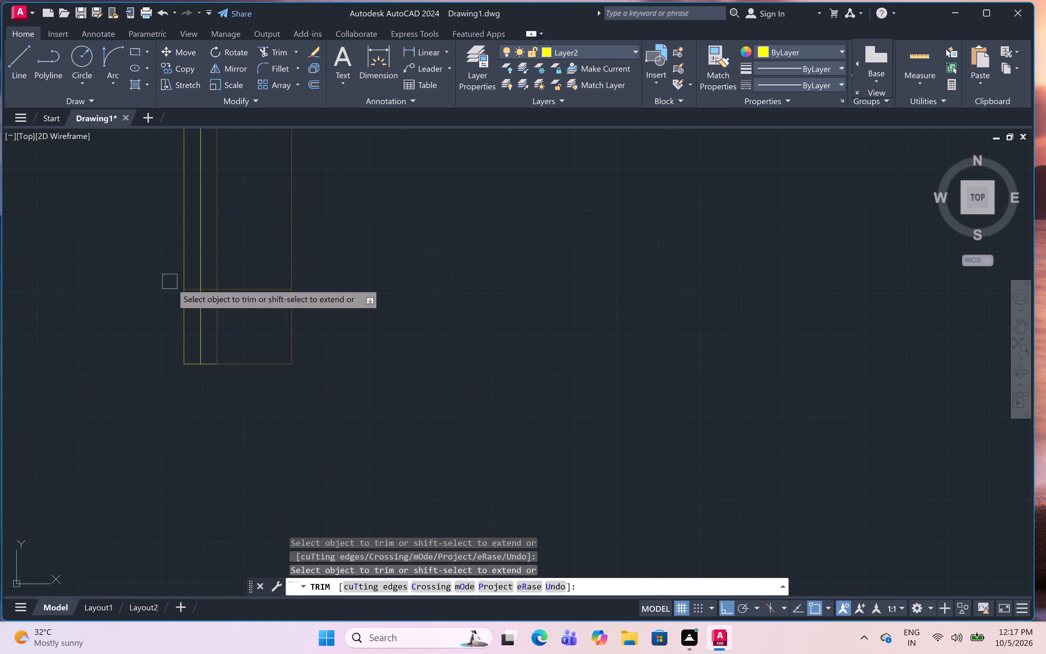
{"action": "scroll", "coordinate": [192, 295], "scroll_direction": "up", "scroll_amount": 1}
{"action": "scroll", "coordinate": [192, 295], "scroll_direction": "down", "scroll_amount": 2}
{"action": "scroll", "coordinate": [192, 295], "scroll_direction": "up", "scroll_amount": 1}
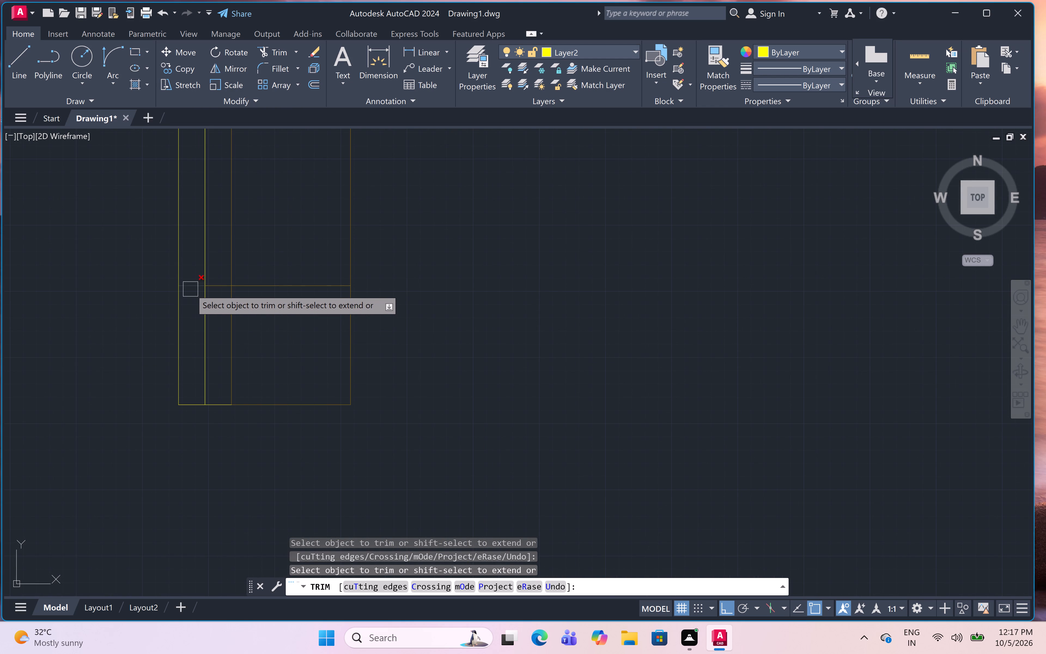
{"action": "left_click", "coordinate": [190, 289]}
{"action": "left_click", "coordinate": [238, 334]}
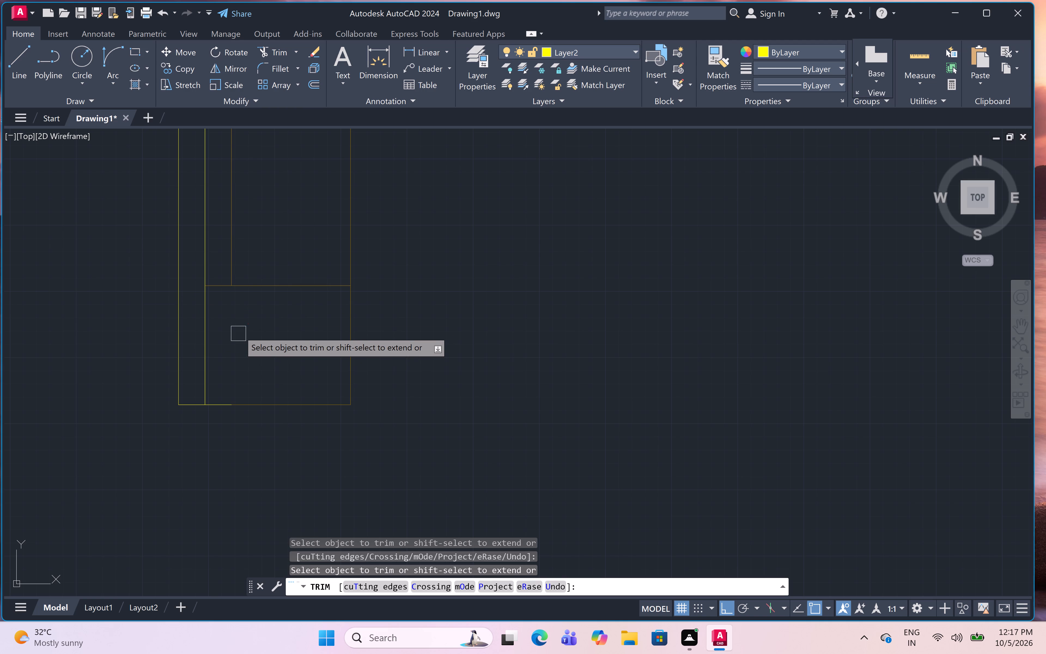
{"action": "left_click", "coordinate": [270, 285]}
Trim the leftover wall lines crossing the middle-right room's door leaf, just below the right corridor column.
{"action": "scroll", "coordinate": [270, 285], "scroll_direction": "down", "scroll_amount": 5}
{"action": "scroll", "coordinate": [270, 285], "scroll_direction": "up", "scroll_amount": 2}
{"action": "scroll", "coordinate": [270, 285], "scroll_direction": "down", "scroll_amount": 3}
{"action": "scroll", "coordinate": [270, 285], "scroll_direction": "up", "scroll_amount": 2}
{"action": "scroll", "coordinate": [270, 285], "scroll_direction": "down", "scroll_amount": 1}
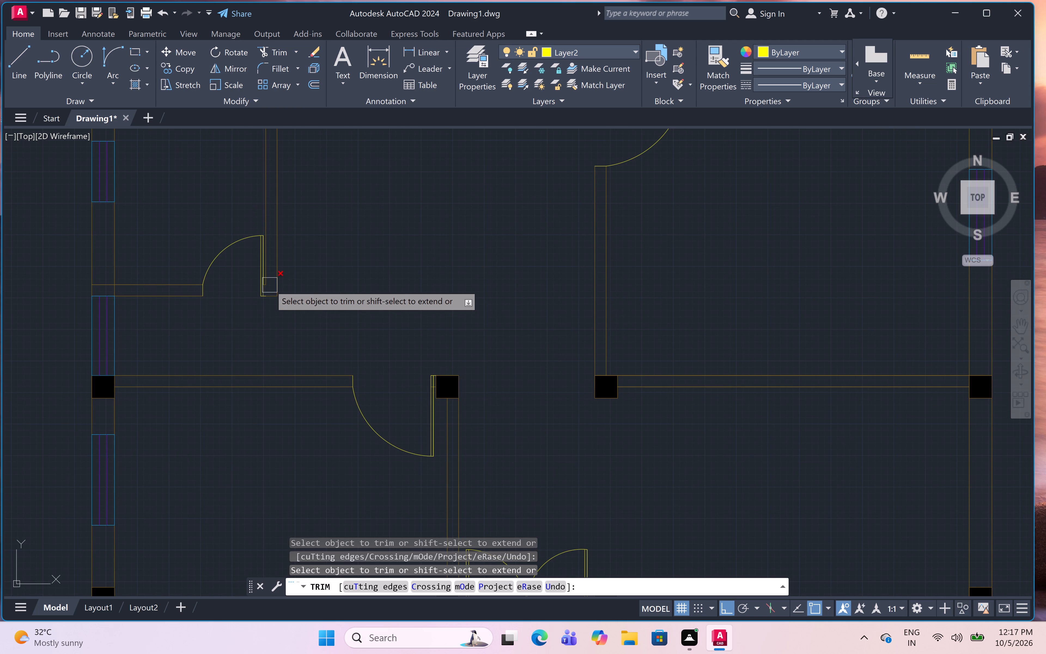
{"action": "scroll", "coordinate": [376, 342], "scroll_direction": "down", "scroll_amount": 1}
{"action": "scroll", "coordinate": [376, 342], "scroll_direction": "up", "scroll_amount": 1}
{"action": "scroll", "coordinate": [376, 342], "scroll_direction": "down", "scroll_amount": 1}
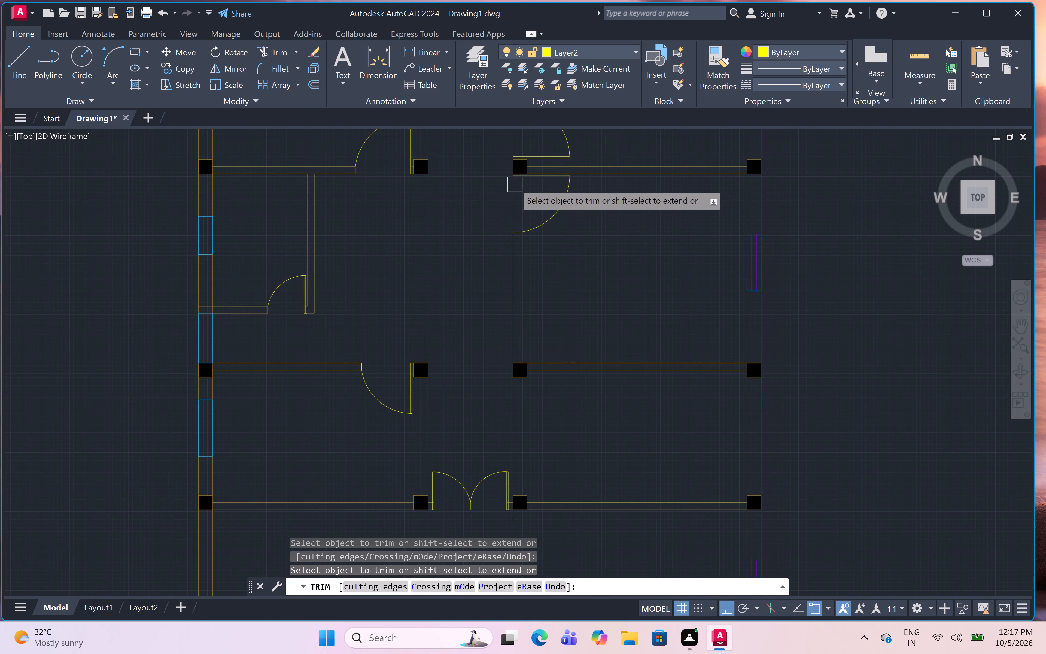
{"action": "scroll", "coordinate": [514, 177], "scroll_direction": "up", "scroll_amount": 2}
{"action": "scroll", "coordinate": [514, 177], "scroll_direction": "down", "scroll_amount": 2}
{"action": "scroll", "coordinate": [514, 177], "scroll_direction": "up", "scroll_amount": 3}
{"action": "scroll", "coordinate": [514, 177], "scroll_direction": "down", "scroll_amount": 2}
{"action": "scroll", "coordinate": [530, 164], "scroll_direction": "up", "scroll_amount": 1}
{"action": "scroll", "coordinate": [530, 164], "scroll_direction": "down", "scroll_amount": 1}
{"action": "scroll", "coordinate": [530, 164], "scroll_direction": "up", "scroll_amount": 2}
{"action": "scroll", "coordinate": [530, 164], "scroll_direction": "down", "scroll_amount": 2}
{"action": "scroll", "coordinate": [530, 164], "scroll_direction": "up", "scroll_amount": 1}
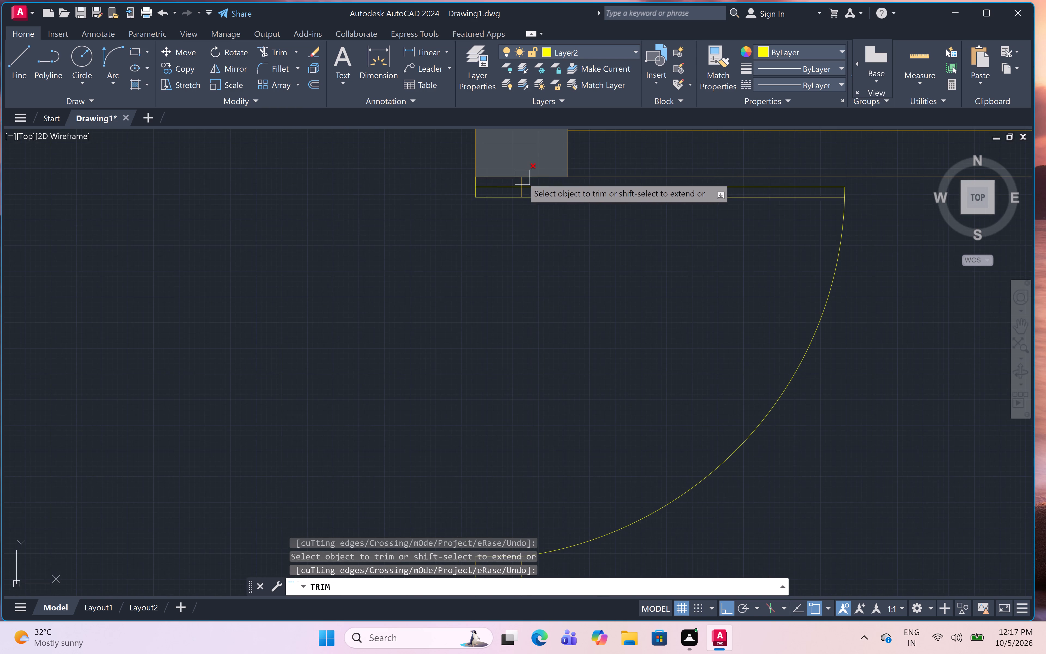
{"action": "scroll", "coordinate": [522, 177], "scroll_direction": "down", "scroll_amount": 2}
{"action": "scroll", "coordinate": [522, 177], "scroll_direction": "up", "scroll_amount": 2}
{"action": "scroll", "coordinate": [522, 177], "scroll_direction": "down", "scroll_amount": 2}
{"action": "scroll", "coordinate": [522, 177], "scroll_direction": "up", "scroll_amount": 8}
{"action": "scroll", "coordinate": [518, 182], "scroll_direction": "down", "scroll_amount": 3}
{"action": "scroll", "coordinate": [518, 182], "scroll_direction": "up", "scroll_amount": 3}
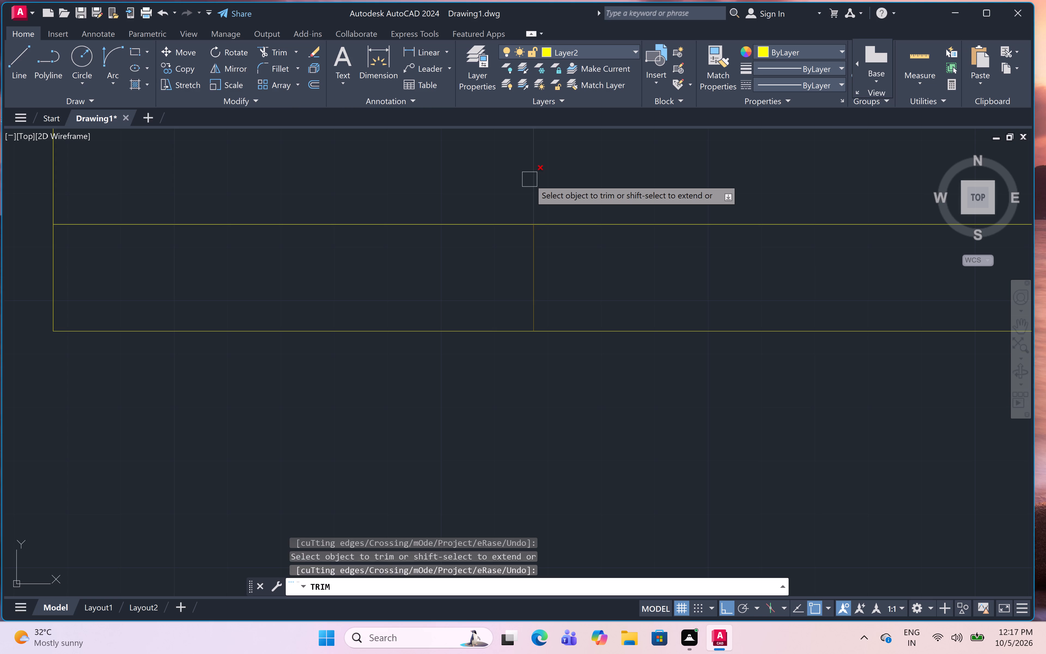
{"action": "left_click", "coordinate": [530, 179]}
{"action": "scroll", "coordinate": [530, 180], "scroll_direction": "down", "scroll_amount": 6}
{"action": "scroll", "coordinate": [530, 180], "scroll_direction": "up", "scroll_amount": 1}
{"action": "scroll", "coordinate": [530, 180], "scroll_direction": "down", "scroll_amount": 1}
{"action": "scroll", "coordinate": [530, 180], "scroll_direction": "up", "scroll_amount": 1}
{"action": "left_click", "coordinate": [527, 200]}
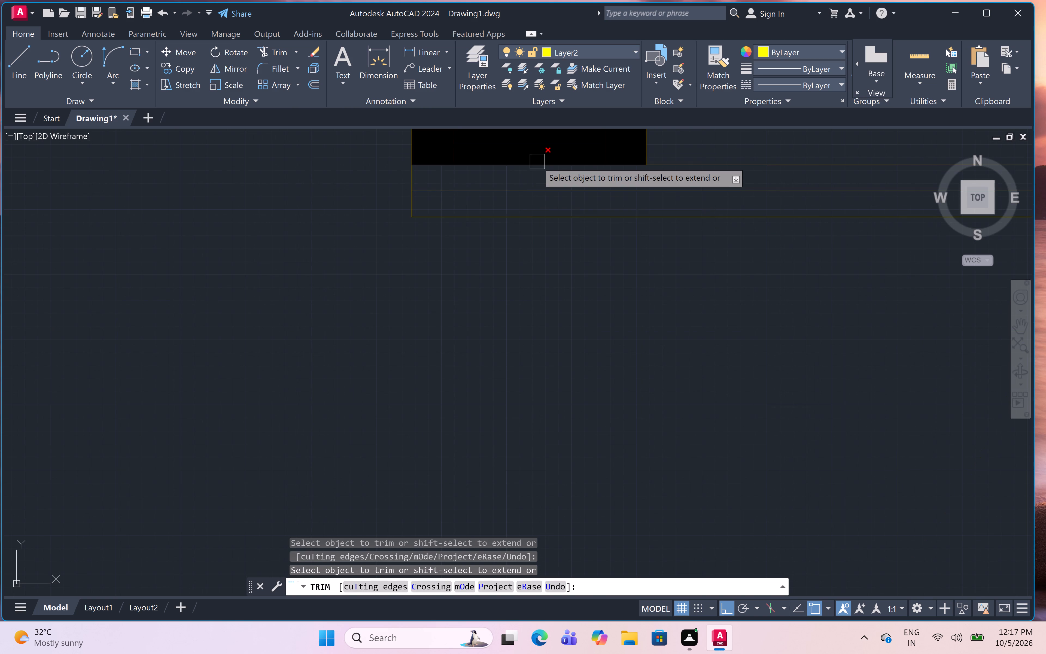
Trim the wall line running across the door leaf of the room left of the double door, beside its upper-right column.
{"action": "scroll", "coordinate": [537, 162], "scroll_direction": "down", "scroll_amount": 2}
{"action": "scroll", "coordinate": [537, 162], "scroll_direction": "up", "scroll_amount": 1}
{"action": "scroll", "coordinate": [537, 162], "scroll_direction": "down", "scroll_amount": 5}
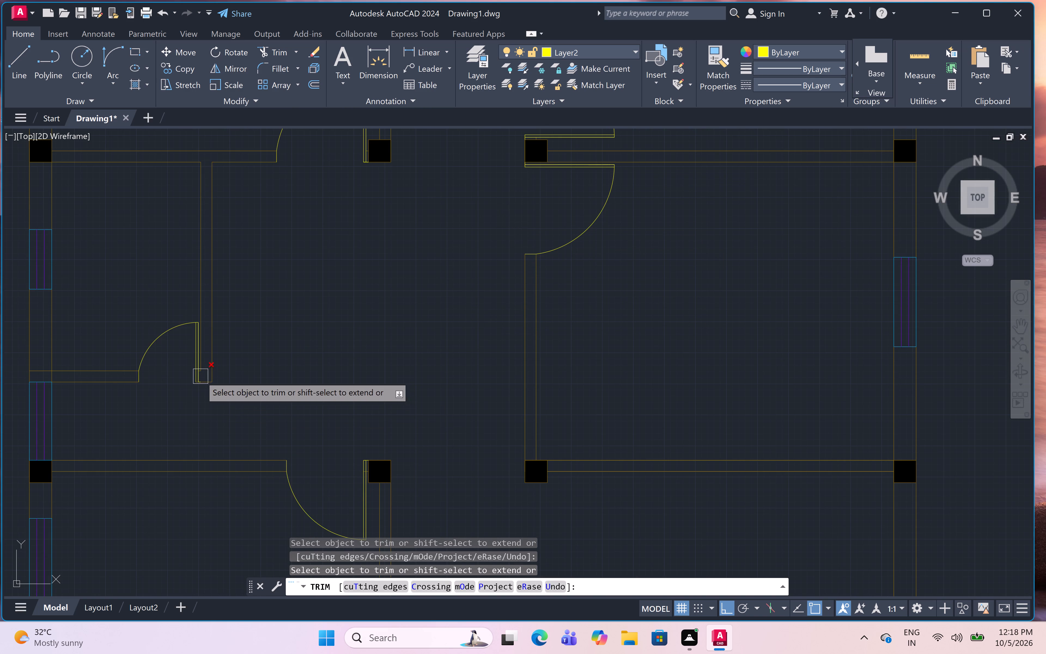
{"action": "scroll", "coordinate": [200, 376], "scroll_direction": "up", "scroll_amount": 1}
{"action": "scroll", "coordinate": [200, 376], "scroll_direction": "down", "scroll_amount": 1}
{"action": "scroll", "coordinate": [200, 376], "scroll_direction": "up", "scroll_amount": 2}
{"action": "scroll", "coordinate": [200, 376], "scroll_direction": "down", "scroll_amount": 1}
{"action": "scroll", "coordinate": [200, 376], "scroll_direction": "up", "scroll_amount": 2}
{"action": "scroll", "coordinate": [208, 377], "scroll_direction": "down", "scroll_amount": 1}
{"action": "scroll", "coordinate": [208, 377], "scroll_direction": "up", "scroll_amount": 1}
{"action": "scroll", "coordinate": [208, 377], "scroll_direction": "down", "scroll_amount": 3}
{"action": "scroll", "coordinate": [226, 383], "scroll_direction": "up", "scroll_amount": 1}
{"action": "scroll", "coordinate": [226, 383], "scroll_direction": "down", "scroll_amount": 3}
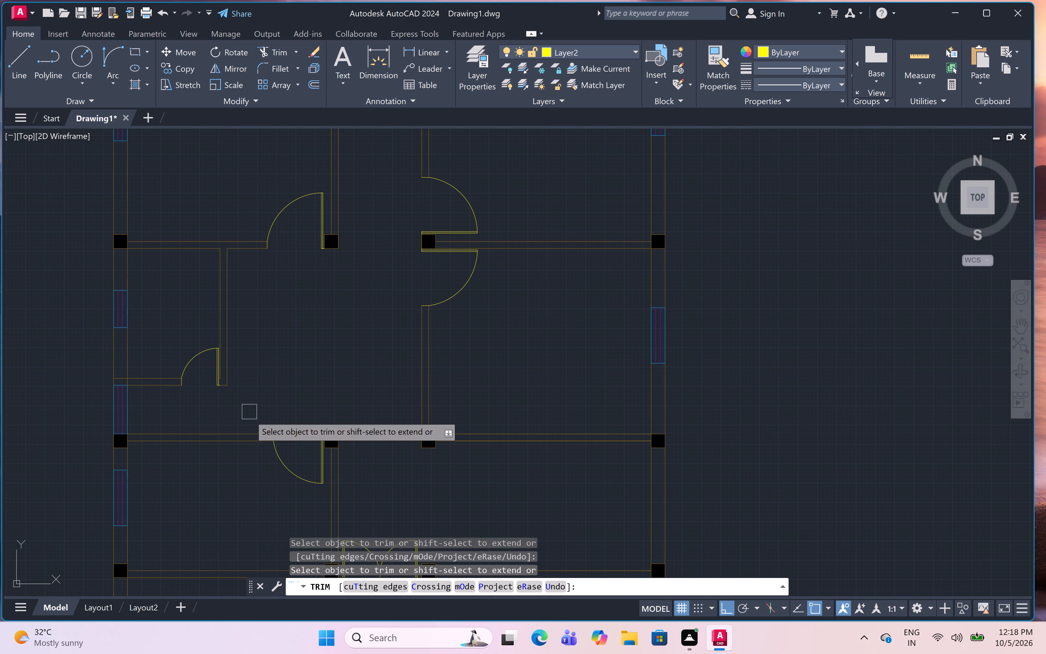
{"action": "scroll", "coordinate": [336, 444], "scroll_direction": "up", "scroll_amount": 1}
{"action": "scroll", "coordinate": [336, 444], "scroll_direction": "down", "scroll_amount": 2}
{"action": "scroll", "coordinate": [336, 444], "scroll_direction": "up", "scroll_amount": 6}
{"action": "scroll", "coordinate": [295, 437], "scroll_direction": "up", "scroll_amount": 2}
{"action": "scroll", "coordinate": [295, 437], "scroll_direction": "down", "scroll_amount": 1}
{"action": "scroll", "coordinate": [295, 437], "scroll_direction": "up", "scroll_amount": 3}
{"action": "scroll", "coordinate": [295, 437], "scroll_direction": "down", "scroll_amount": 4}
{"action": "scroll", "coordinate": [295, 437], "scroll_direction": "up", "scroll_amount": 3}
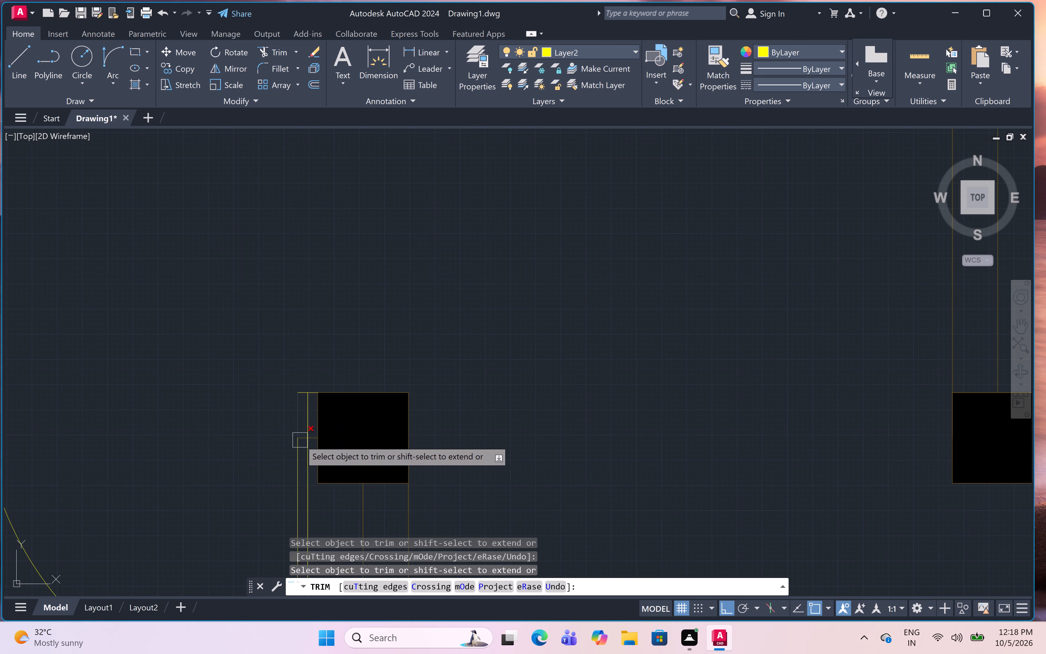
{"action": "scroll", "coordinate": [301, 440], "scroll_direction": "down", "scroll_amount": 1}
{"action": "scroll", "coordinate": [301, 440], "scroll_direction": "up", "scroll_amount": 2}
{"action": "scroll", "coordinate": [301, 440], "scroll_direction": "down", "scroll_amount": 3}
{"action": "scroll", "coordinate": [301, 440], "scroll_direction": "up", "scroll_amount": 7}
{"action": "scroll", "coordinate": [303, 440], "scroll_direction": "down", "scroll_amount": 1}
{"action": "scroll", "coordinate": [303, 440], "scroll_direction": "up", "scroll_amount": 3}
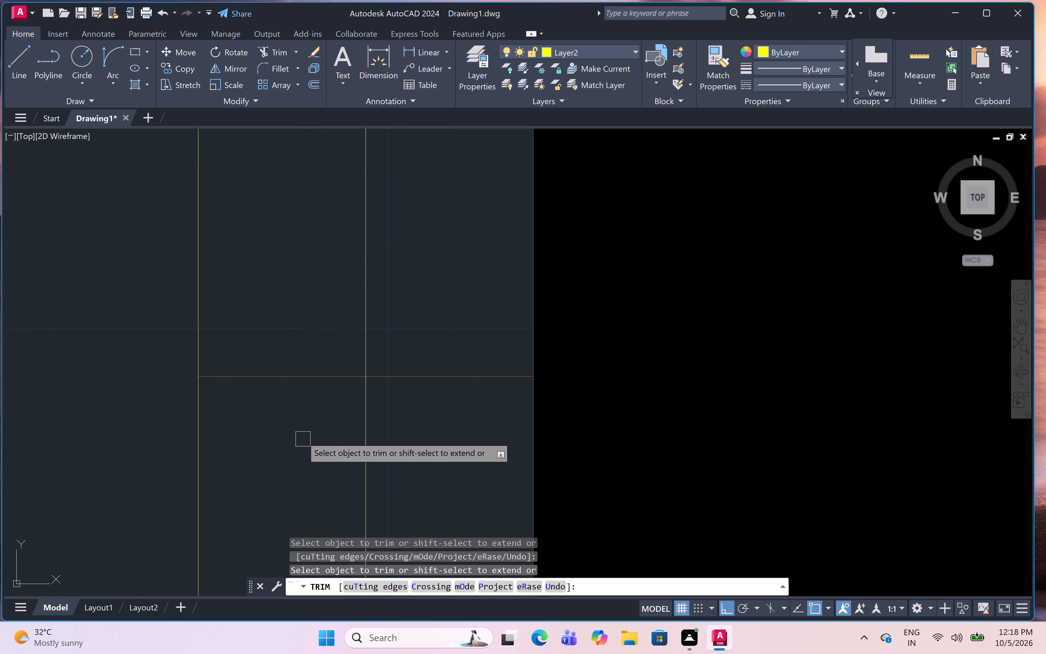
{"action": "left_click", "coordinate": [297, 372]}
Trim the wall lines crossing the right and left leaves of the double door between the two lower corridor columns.
{"action": "scroll", "coordinate": [297, 372], "scroll_direction": "down", "scroll_amount": 6}
{"action": "scroll", "coordinate": [297, 372], "scroll_direction": "up", "scroll_amount": 1}
{"action": "scroll", "coordinate": [297, 372], "scroll_direction": "down", "scroll_amount": 1}
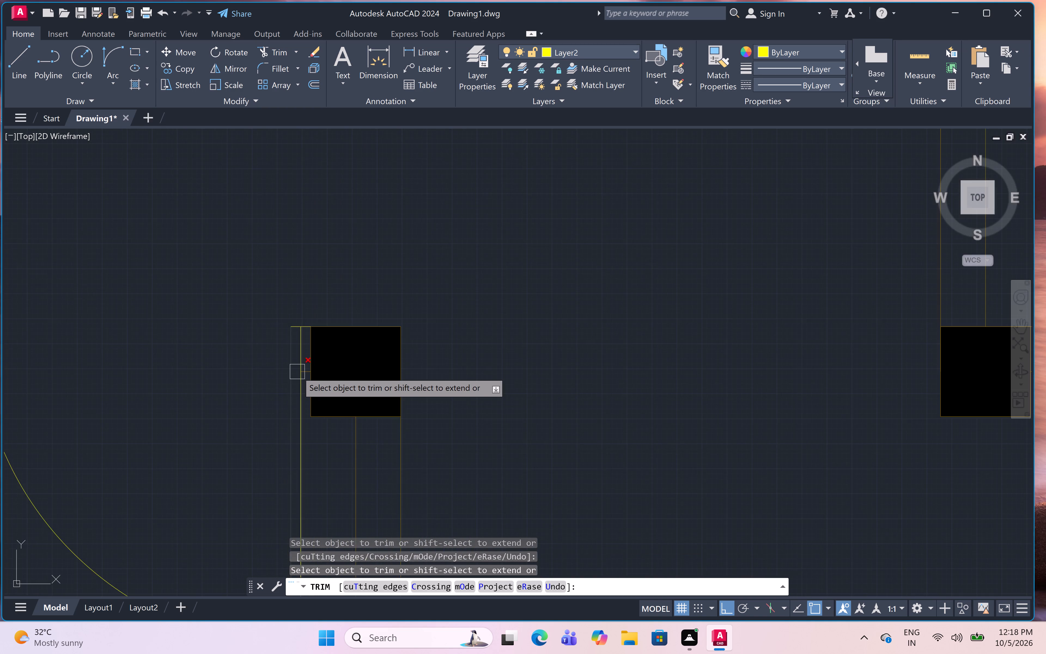
{"action": "scroll", "coordinate": [297, 372], "scroll_direction": "down", "scroll_amount": 1}
{"action": "scroll", "coordinate": [344, 357], "scroll_direction": "down", "scroll_amount": 5}
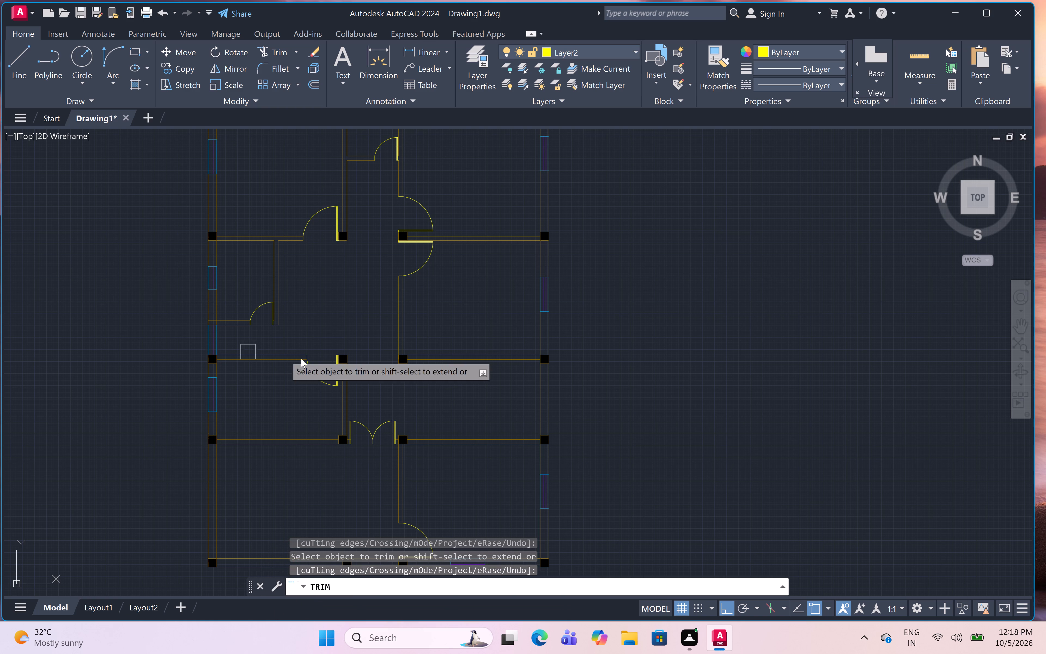
{"action": "scroll", "coordinate": [393, 443], "scroll_direction": "down", "scroll_amount": 1}
{"action": "scroll", "coordinate": [393, 443], "scroll_direction": "up", "scroll_amount": 2}
{"action": "scroll", "coordinate": [393, 443], "scroll_direction": "down", "scroll_amount": 4}
{"action": "scroll", "coordinate": [393, 443], "scroll_direction": "up", "scroll_amount": 11}
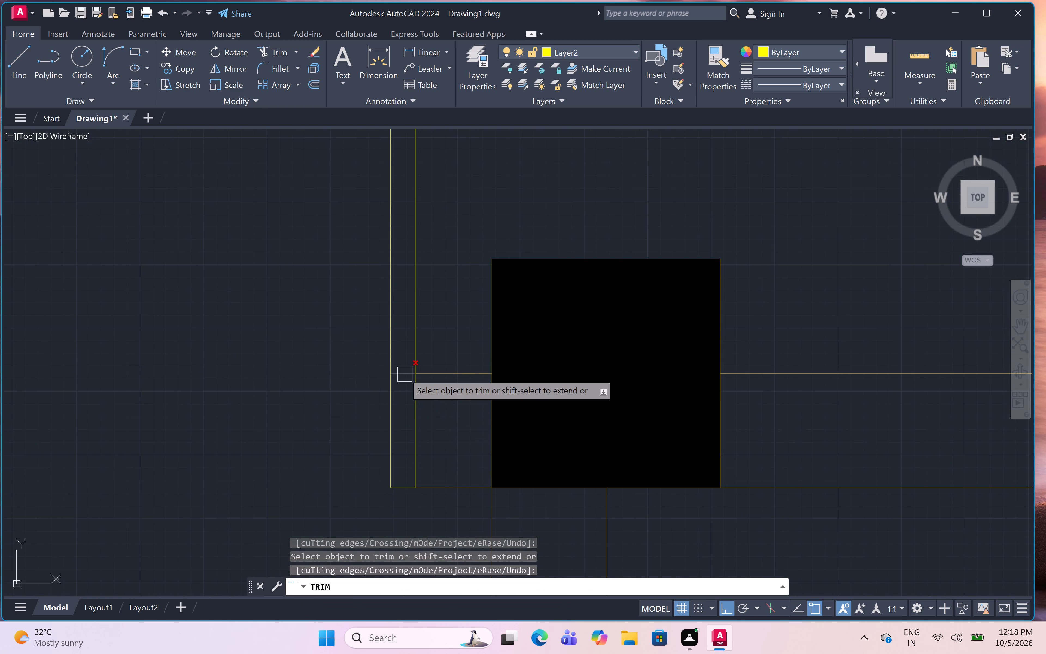
{"action": "left_click", "coordinate": [405, 374]}
{"action": "scroll", "coordinate": [400, 380], "scroll_direction": "down", "scroll_amount": 2}
{"action": "scroll", "coordinate": [400, 380], "scroll_direction": "up", "scroll_amount": 2}
{"action": "scroll", "coordinate": [400, 380], "scroll_direction": "down", "scroll_amount": 5}
{"action": "scroll", "coordinate": [400, 380], "scroll_direction": "up", "scroll_amount": 1}
{"action": "scroll", "coordinate": [400, 380], "scroll_direction": "down", "scroll_amount": 2}
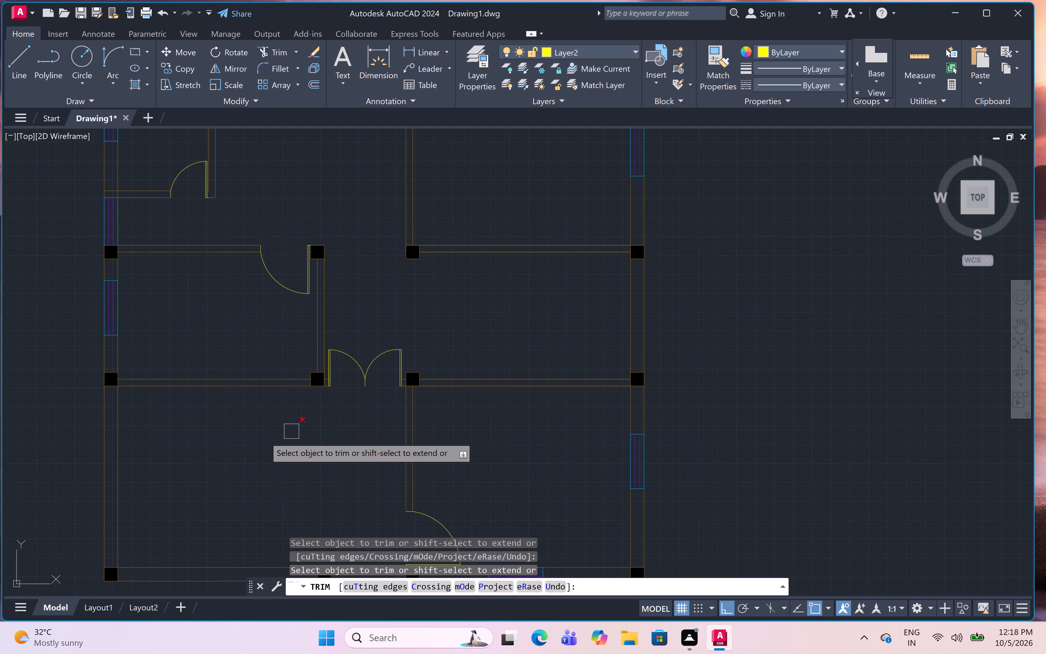
{"action": "scroll", "coordinate": [324, 385], "scroll_direction": "up", "scroll_amount": 12}
{"action": "scroll", "coordinate": [324, 385], "scroll_direction": "down", "scroll_amount": 1}
{"action": "scroll", "coordinate": [324, 385], "scroll_direction": "up", "scroll_amount": 1}
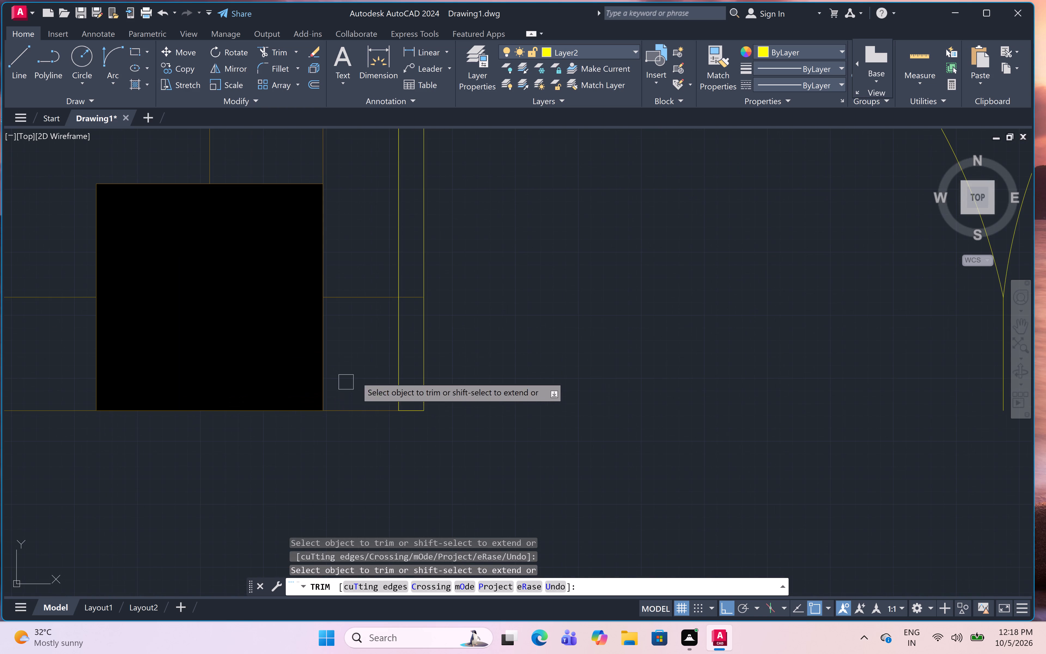
{"action": "left_click", "coordinate": [412, 302]}
Trim the wall line crossing the bottom-right room's door leaf above the bottom wall's column, and finish trimming.
{"action": "scroll", "coordinate": [412, 302], "scroll_direction": "up", "scroll_amount": 2}
{"action": "scroll", "coordinate": [412, 302], "scroll_direction": "down", "scroll_amount": 1}
{"action": "scroll", "coordinate": [412, 302], "scroll_direction": "up", "scroll_amount": 1}
{"action": "scroll", "coordinate": [412, 302], "scroll_direction": "down", "scroll_amount": 1}
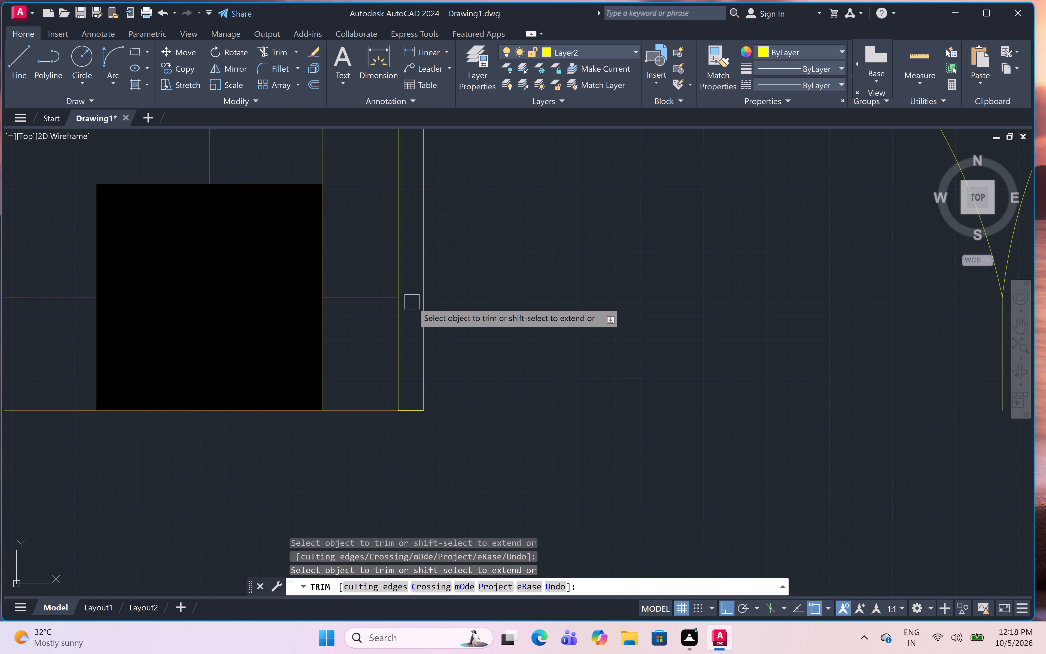
{"action": "scroll", "coordinate": [412, 302], "scroll_direction": "down", "scroll_amount": 2}
{"action": "scroll", "coordinate": [412, 302], "scroll_direction": "up", "scroll_amount": 1}
{"action": "scroll", "coordinate": [412, 302], "scroll_direction": "down", "scroll_amount": 4}
{"action": "scroll", "coordinate": [465, 310], "scroll_direction": "down", "scroll_amount": 3}
{"action": "scroll", "coordinate": [465, 310], "scroll_direction": "up", "scroll_amount": 1}
{"action": "scroll", "coordinate": [465, 310], "scroll_direction": "down", "scroll_amount": 2}
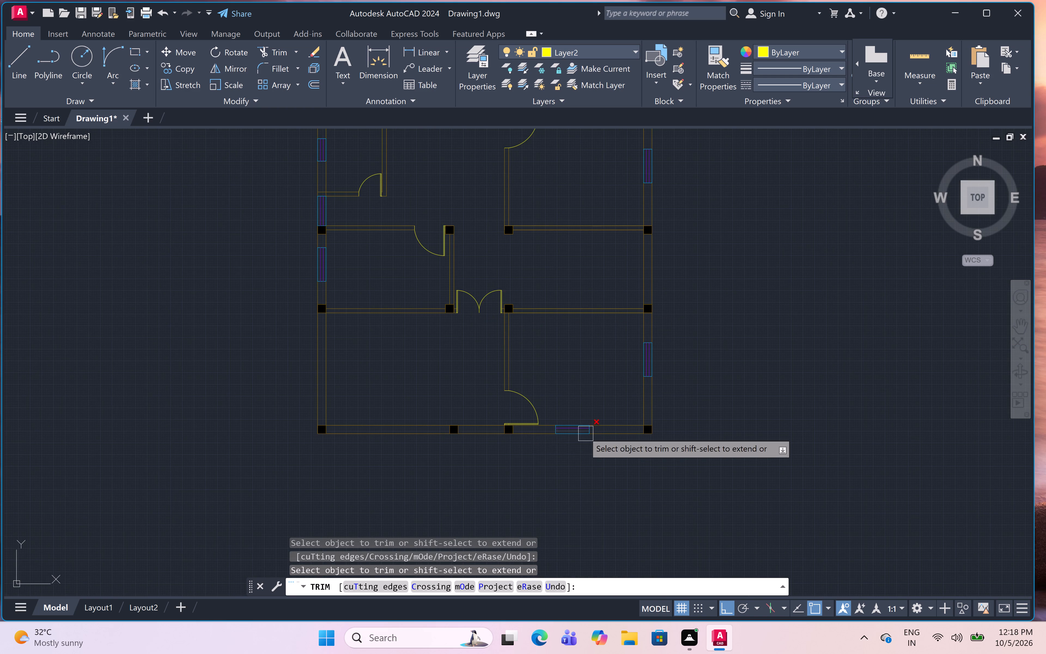
{"action": "scroll", "coordinate": [513, 432], "scroll_direction": "up", "scroll_amount": 6}
{"action": "scroll", "coordinate": [513, 432], "scroll_direction": "down", "scroll_amount": 1}
{"action": "scroll", "coordinate": [513, 432], "scroll_direction": "up", "scroll_amount": 1}
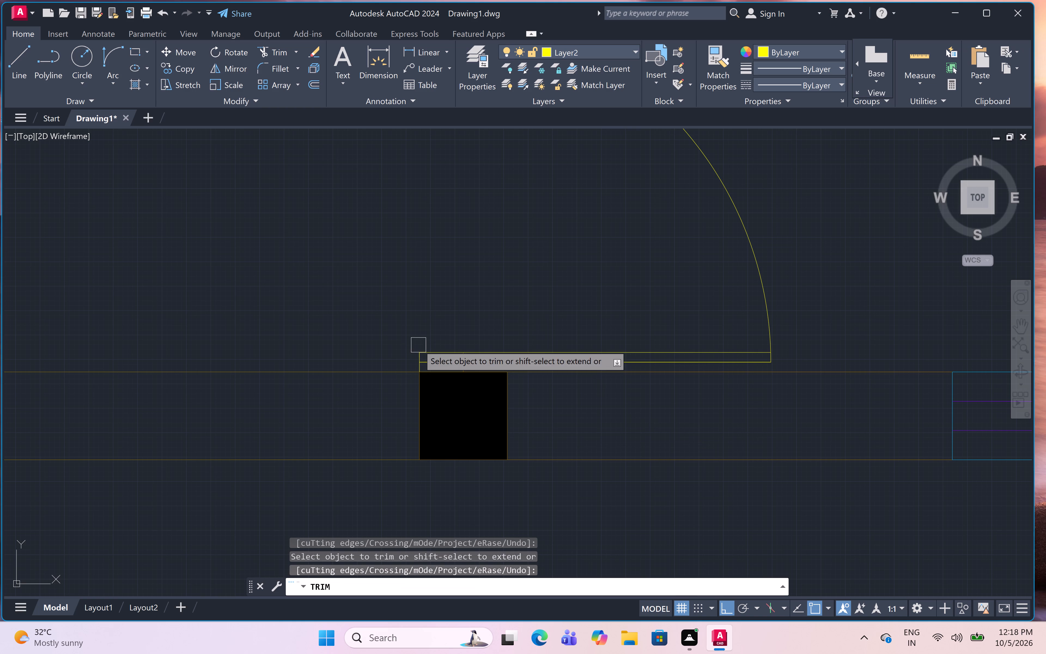
{"action": "scroll", "coordinate": [462, 356], "scroll_direction": "up", "scroll_amount": 3}
{"action": "scroll", "coordinate": [462, 356], "scroll_direction": "down", "scroll_amount": 2}
{"action": "scroll", "coordinate": [462, 356], "scroll_direction": "up", "scroll_amount": 2}
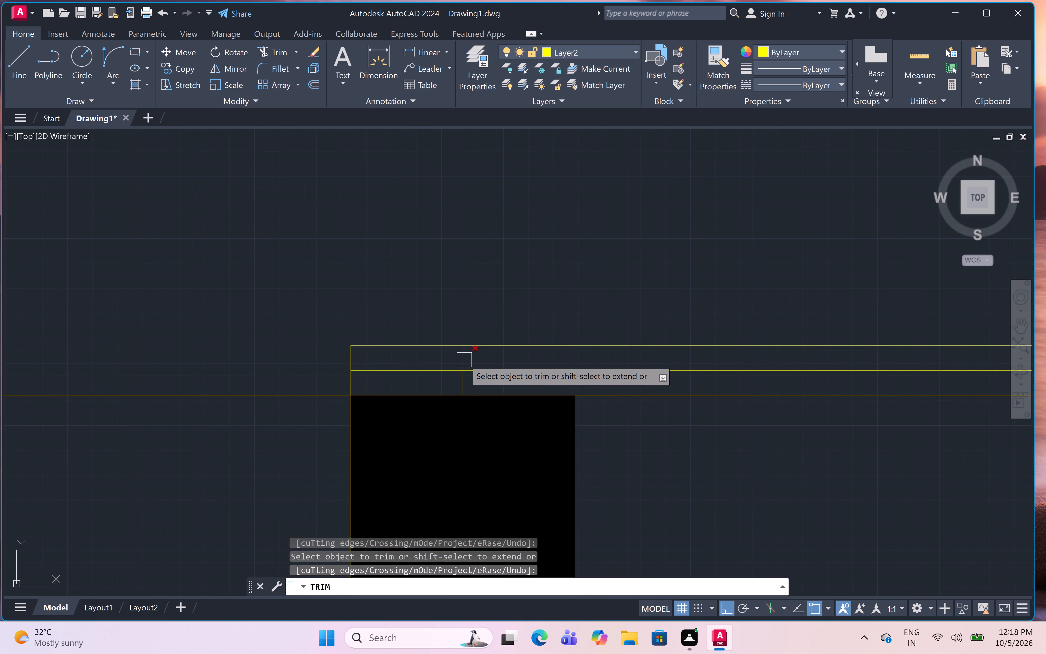
{"action": "left_click", "coordinate": [464, 360]}
{"action": "scroll", "coordinate": [464, 360], "scroll_direction": "down", "scroll_amount": 4}
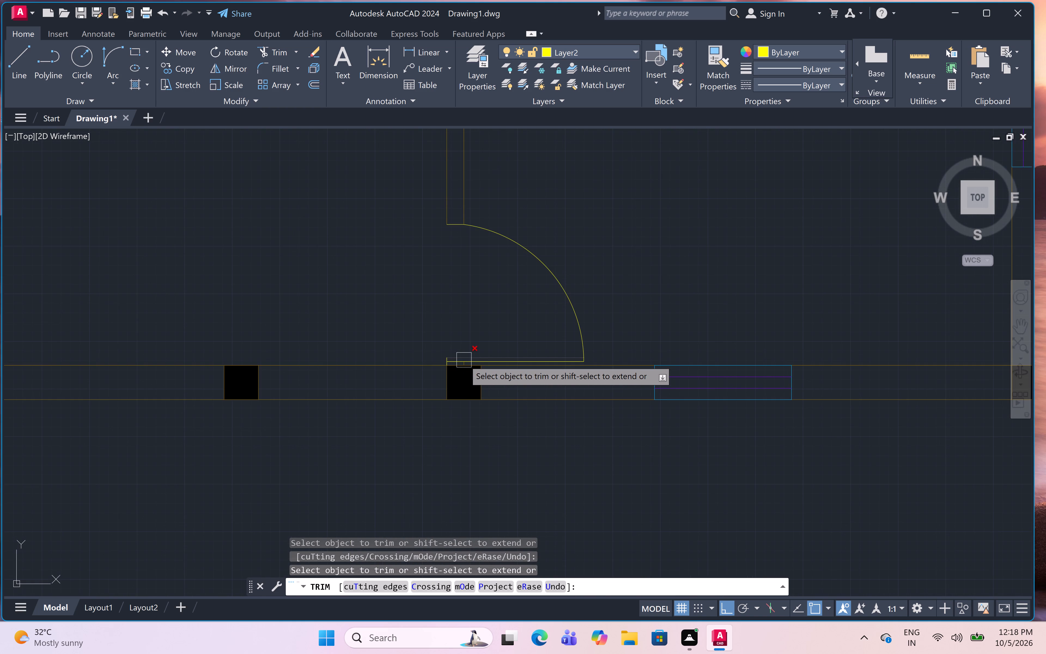
{"action": "scroll", "coordinate": [481, 220], "scroll_direction": "down", "scroll_amount": 1}
{"action": "scroll", "coordinate": [481, 220], "scroll_direction": "up", "scroll_amount": 1}
{"action": "scroll", "coordinate": [495, 211], "scroll_direction": "down", "scroll_amount": 2}
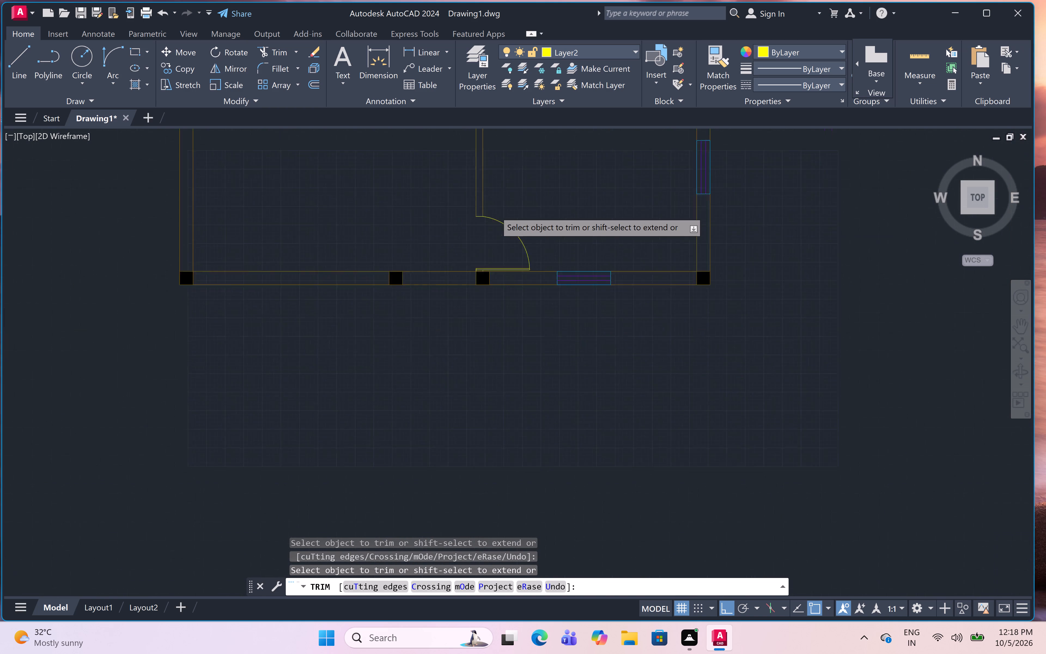
{"action": "scroll", "coordinate": [495, 211], "scroll_direction": "down", "scroll_amount": 3}
{"action": "scroll", "coordinate": [495, 211], "scroll_direction": "up", "scroll_amount": 2}
{"action": "scroll", "coordinate": [519, 195], "scroll_direction": "down", "scroll_amount": 5}
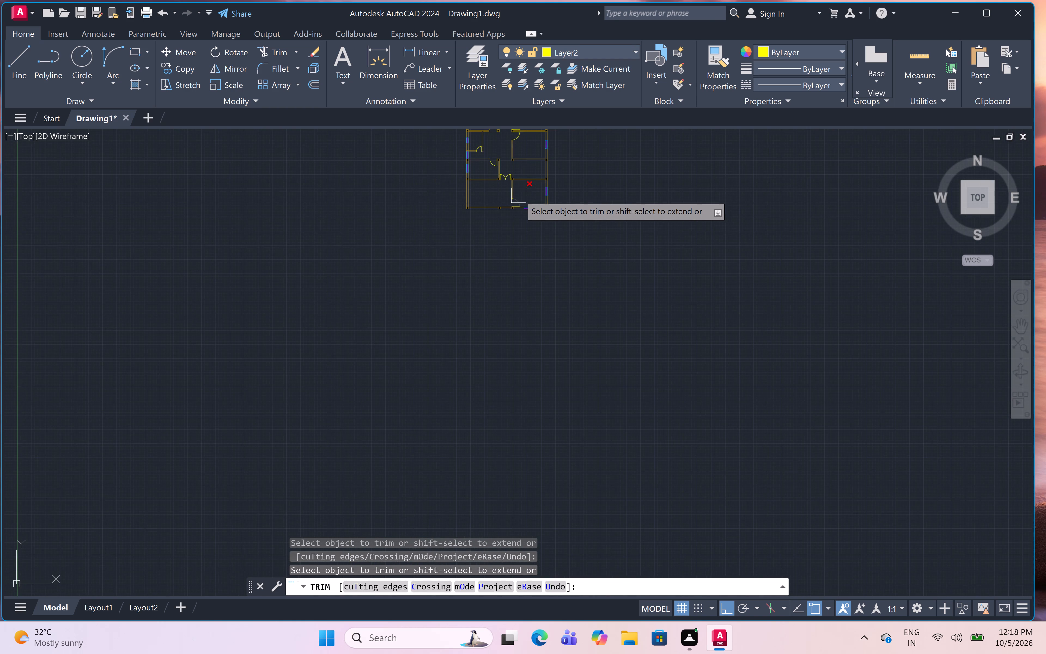
{"action": "scroll", "coordinate": [525, 190], "scroll_direction": "up", "scroll_amount": 1}
{"action": "scroll", "coordinate": [525, 190], "scroll_direction": "down", "scroll_amount": 1}
{"action": "scroll", "coordinate": [525, 190], "scroll_direction": "up", "scroll_amount": 1}
{"action": "scroll", "coordinate": [525, 190], "scroll_direction": "down", "scroll_amount": 2}
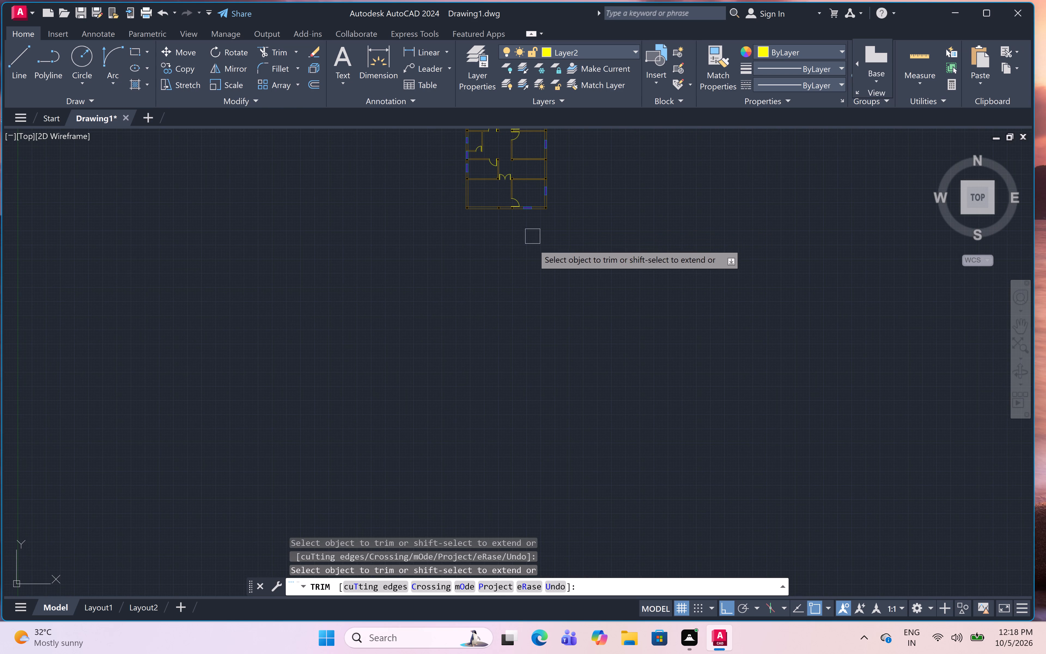
{"action": "key", "text": "Escape"}
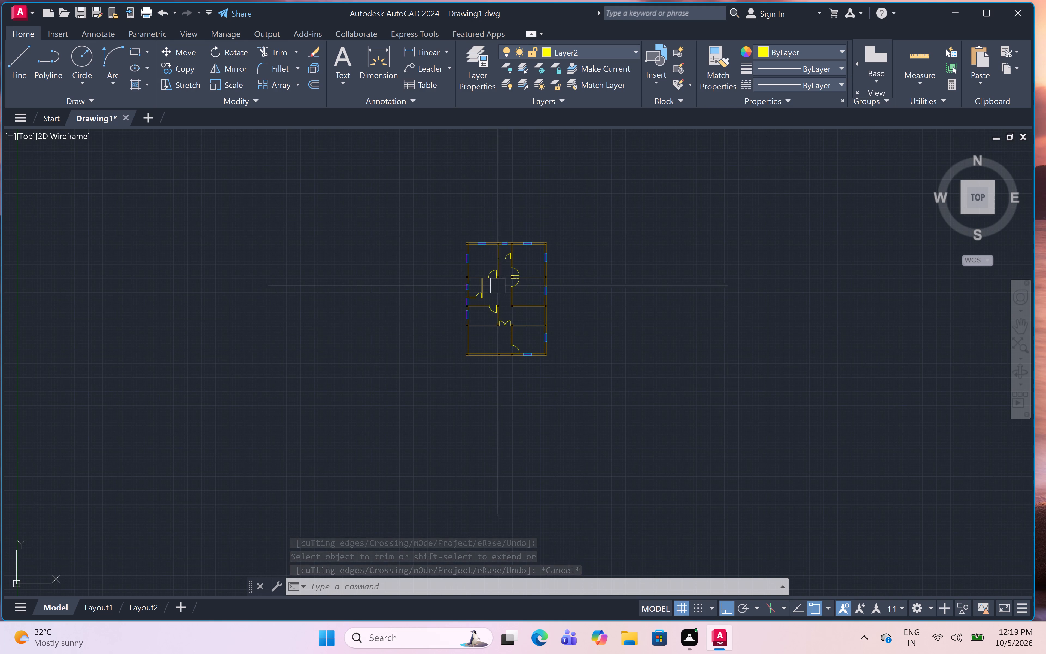
Inspect the whole floor plan, its door openings and the room to the right of the double door.
{"action": "scroll", "coordinate": [503, 292], "scroll_direction": "up", "scroll_amount": 2}
{"action": "scroll", "coordinate": [503, 292], "scroll_direction": "down", "scroll_amount": 3}
{"action": "scroll", "coordinate": [503, 292], "scroll_direction": "up", "scroll_amount": 1}
{"action": "scroll", "coordinate": [518, 227], "scroll_direction": "up", "scroll_amount": 1}
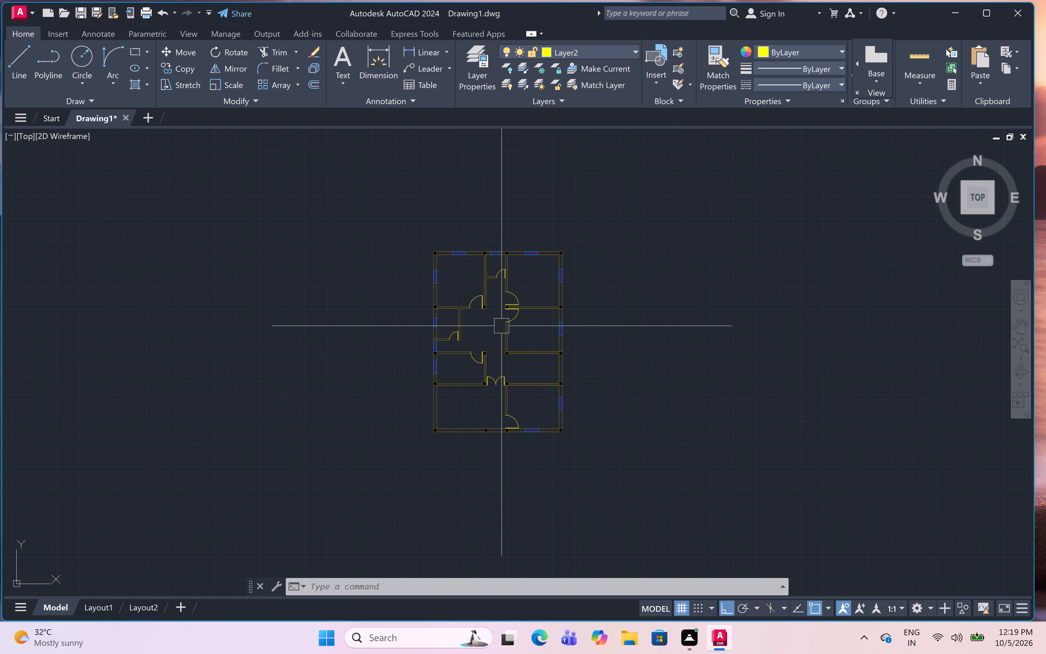
{"action": "scroll", "coordinate": [494, 328], "scroll_direction": "up", "scroll_amount": 3}
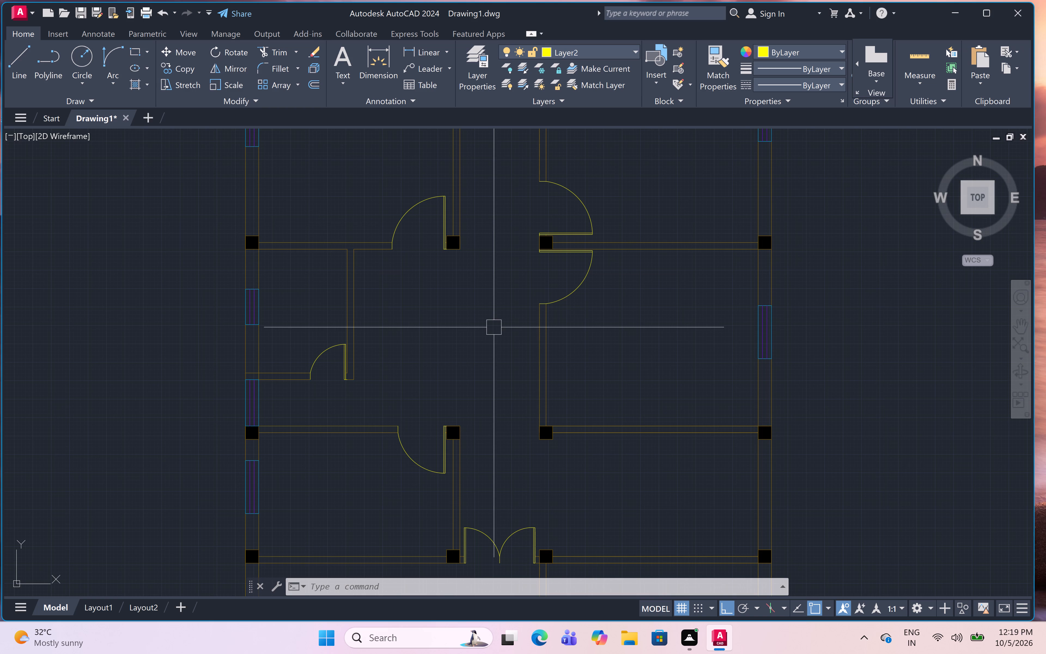
{"action": "scroll", "coordinate": [493, 326], "scroll_direction": "down", "scroll_amount": 1}
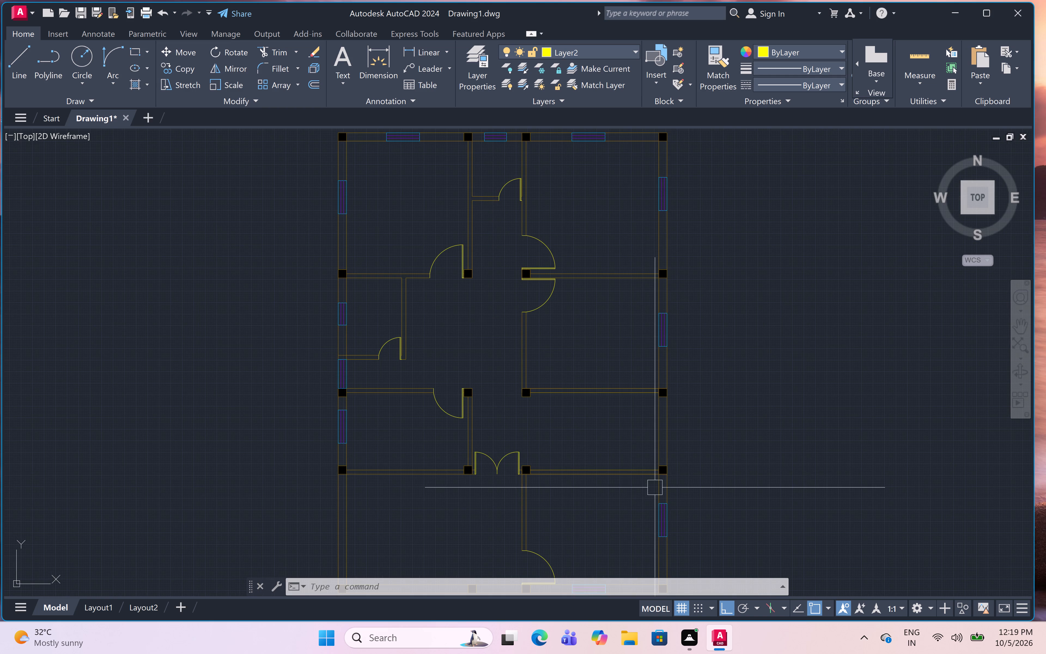
{"action": "scroll", "coordinate": [655, 488], "scroll_direction": "up", "scroll_amount": 1}
{"action": "scroll", "coordinate": [655, 488], "scroll_direction": "down", "scroll_amount": 1}
{"action": "scroll", "coordinate": [655, 488], "scroll_direction": "up", "scroll_amount": 1}
{"action": "scroll", "coordinate": [655, 488], "scroll_direction": "down", "scroll_amount": 1}
{"action": "scroll", "coordinate": [655, 488], "scroll_direction": "up", "scroll_amount": 2}
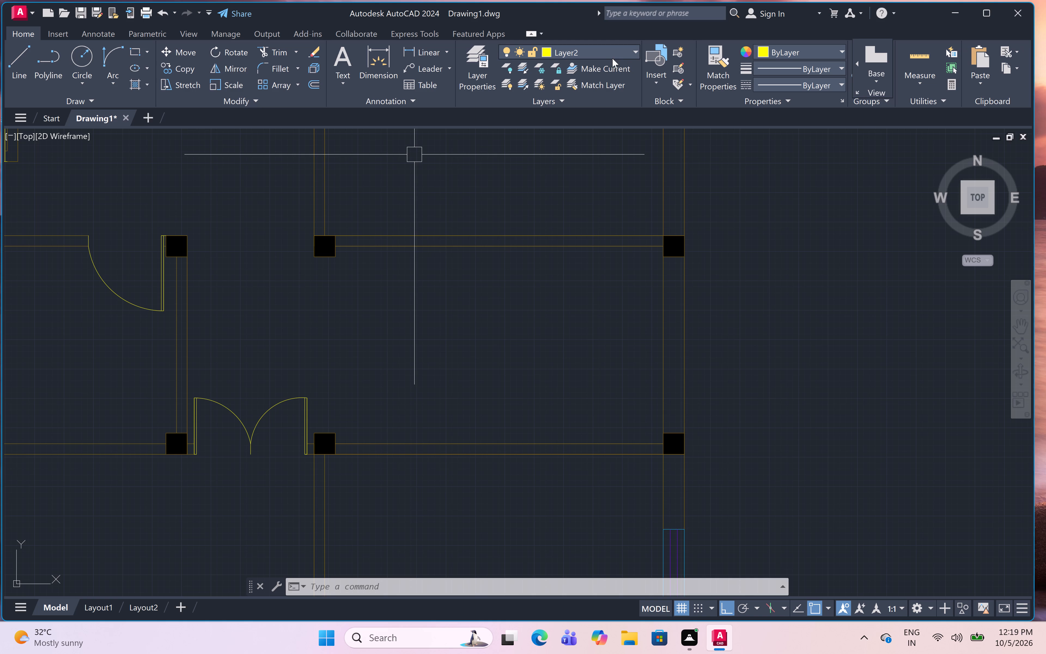
On Layer3, draw a rectangular staircase outline between the columns of the room right of the double door, leaving a gap beside its left columns.
{"action": "left_click", "coordinate": [620, 49]}
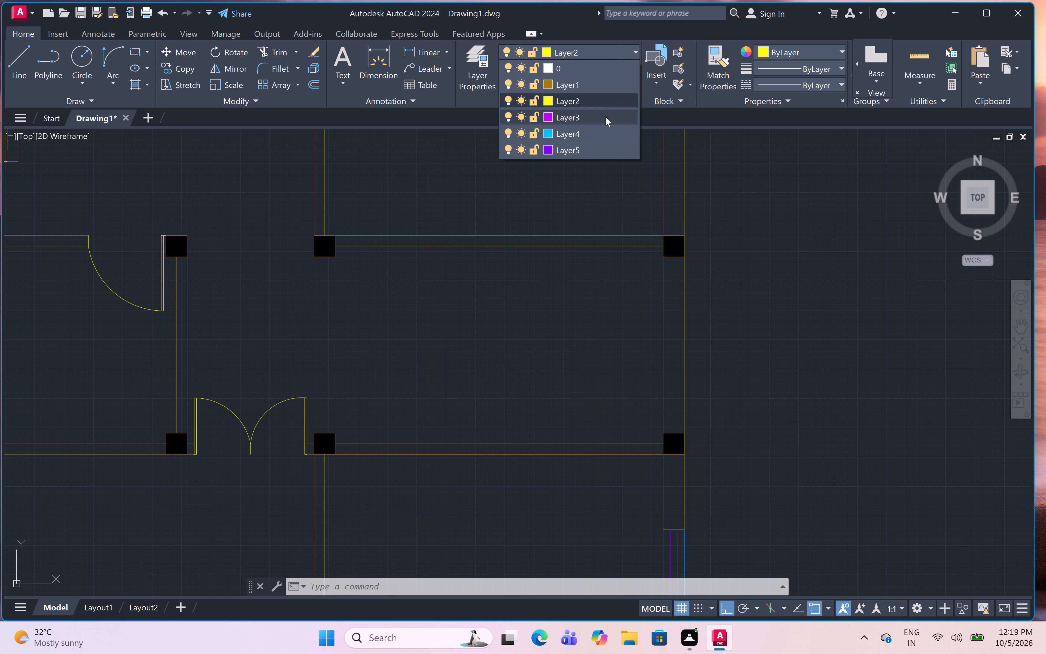
{"action": "left_click", "coordinate": [605, 117]}
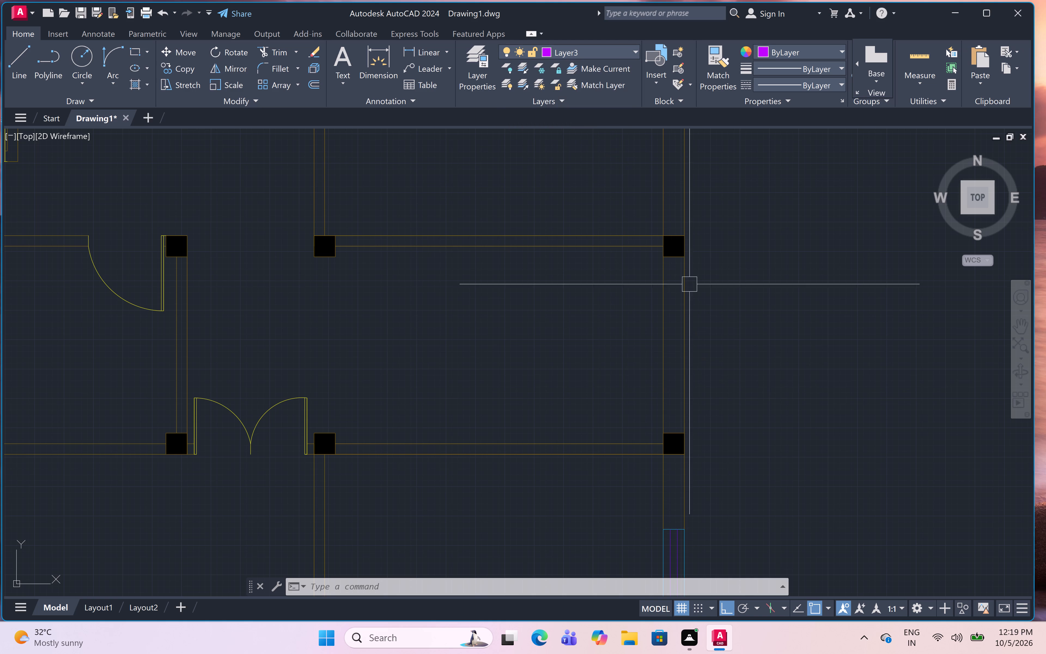
{"action": "type", "text": "l"}
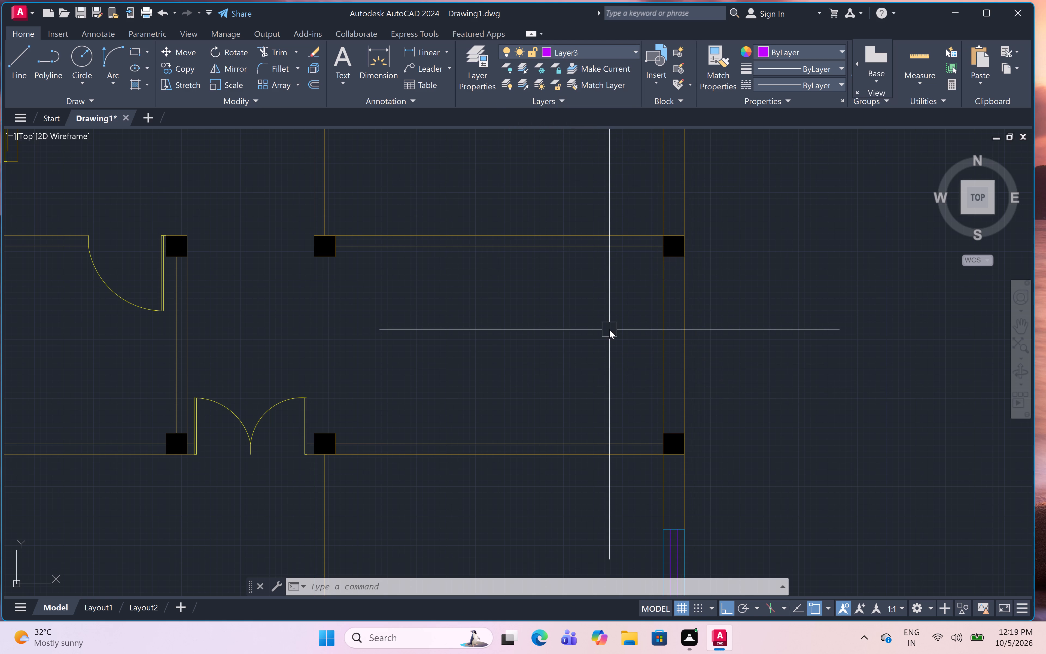
{"action": "key", "text": "space"}
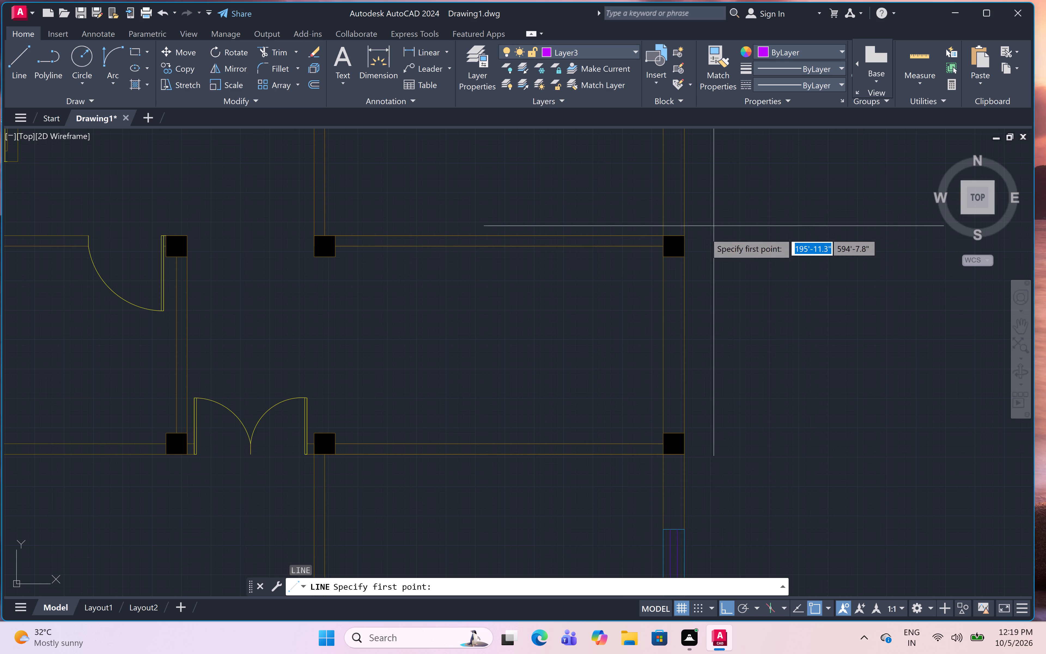
{"action": "left_click", "coordinate": [664, 247]}
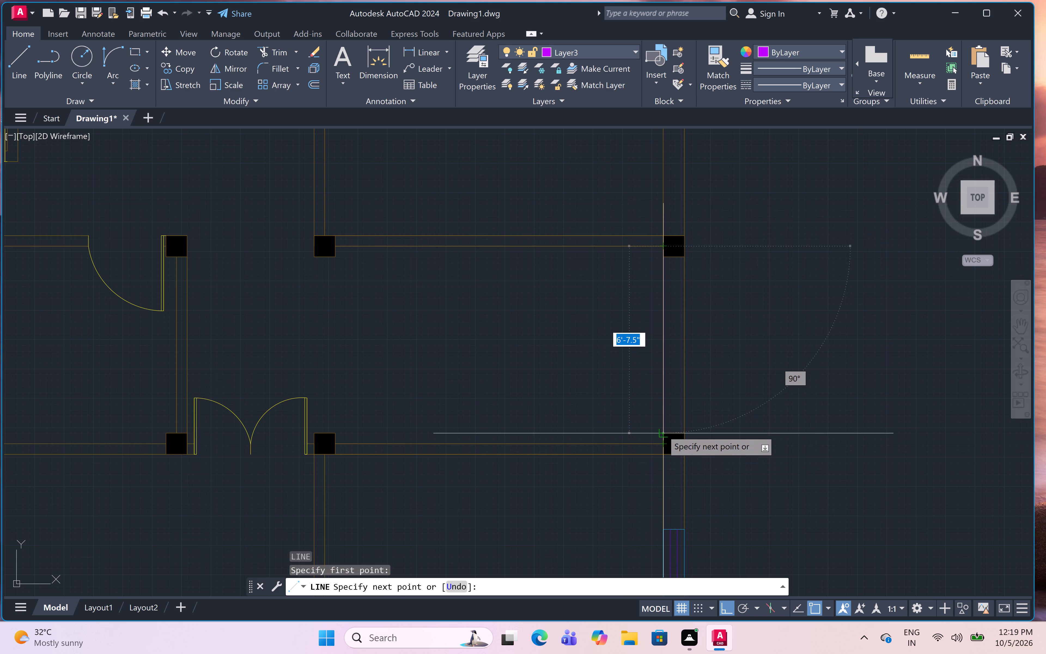
{"action": "left_click_drag", "start_coordinate": [662, 443], "coordinate": [619, 438]}
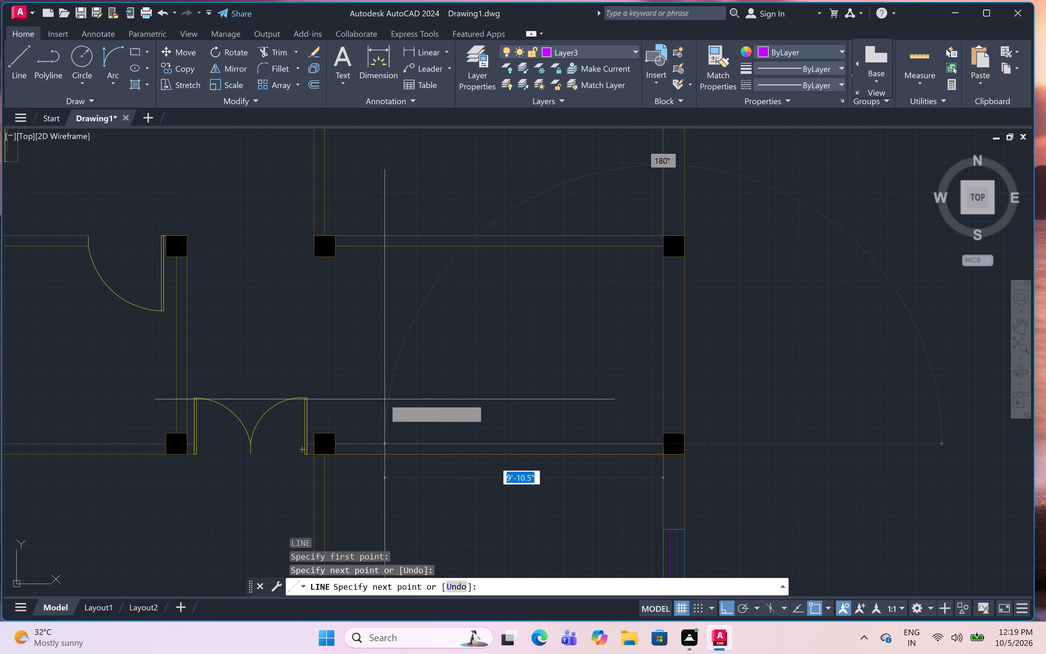
{"action": "left_click", "coordinate": [369, 390]}
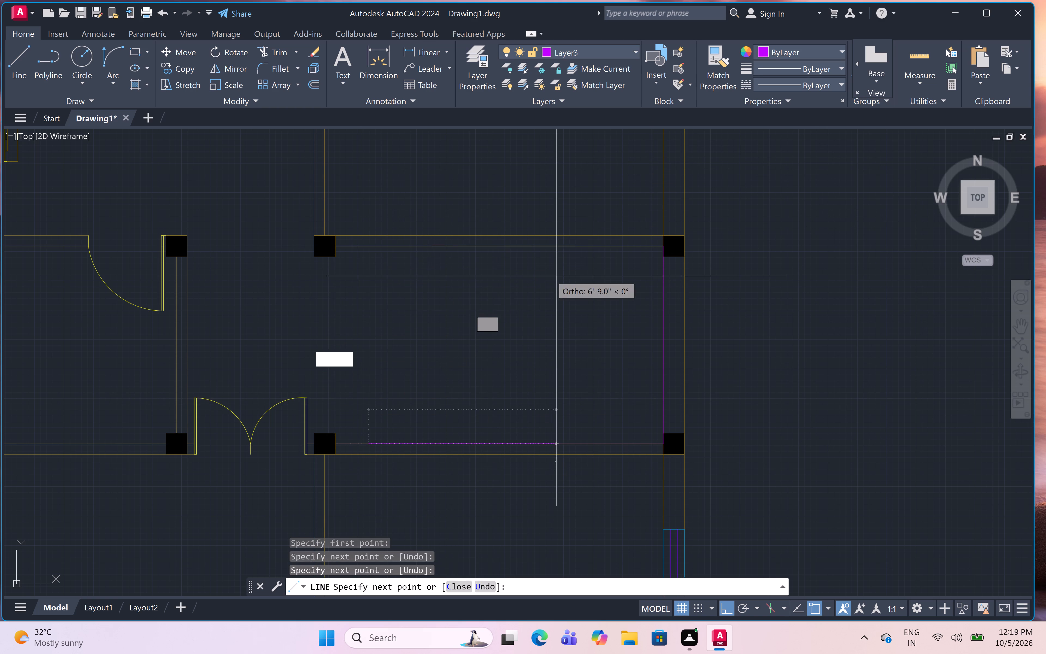
{"action": "left_click_drag", "start_coordinate": [370, 243], "coordinate": [376, 243]}
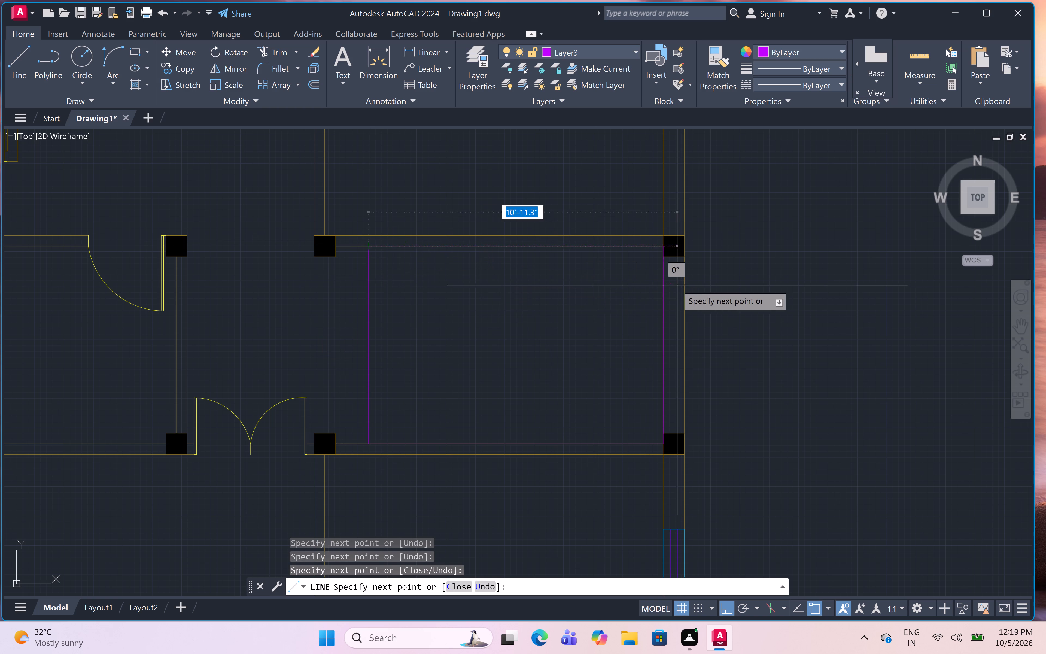
{"action": "left_click", "coordinate": [660, 247]}
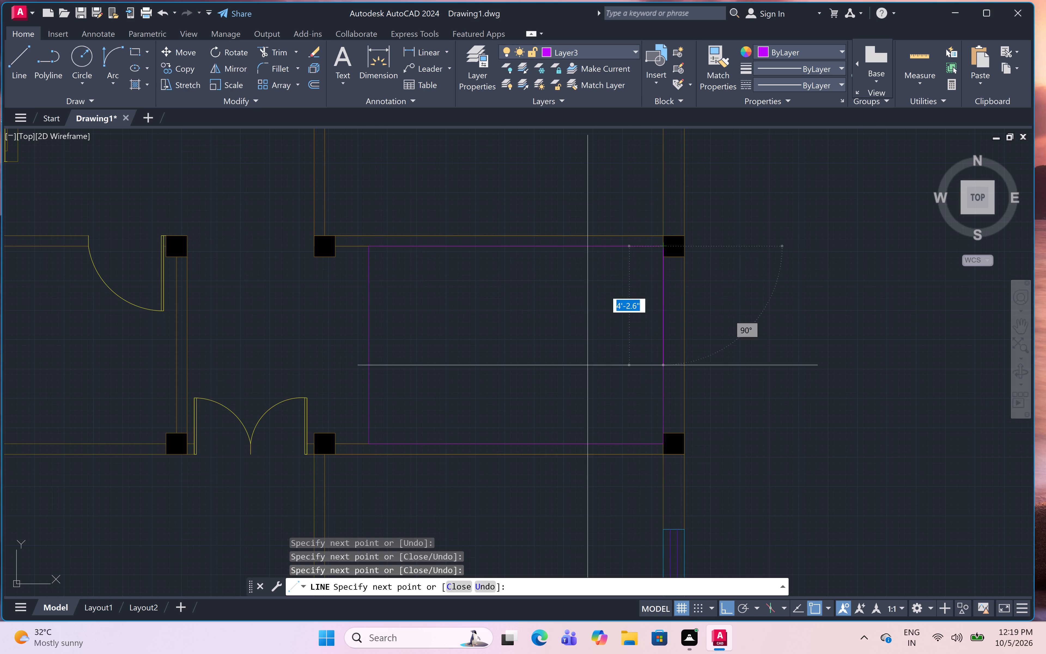
{"action": "key", "text": "Escape"}
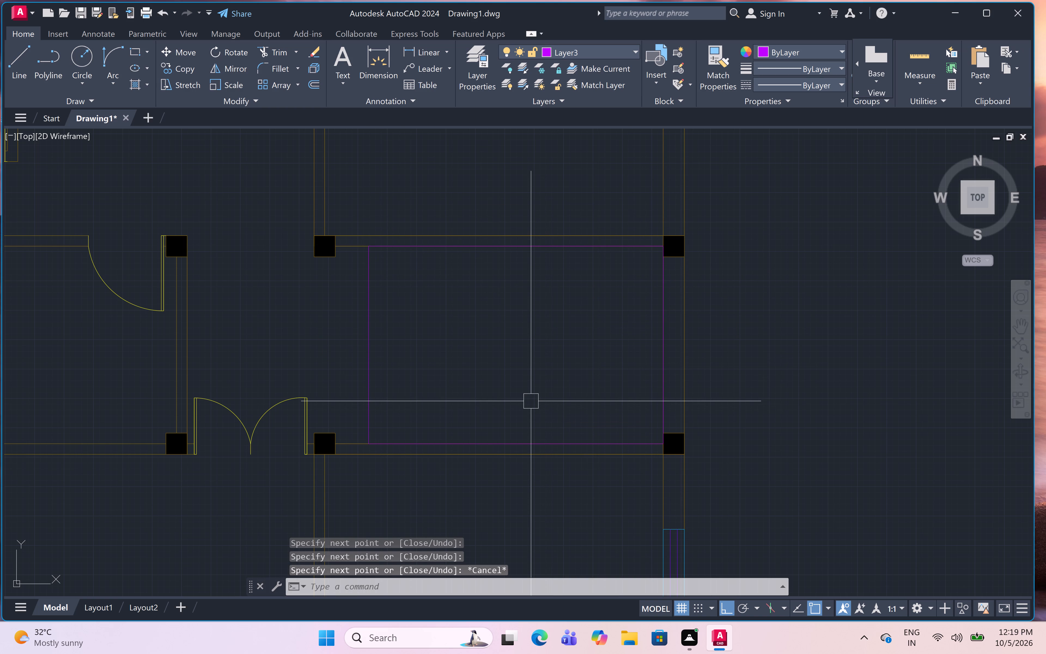
Offset the staircase outline's right edge 3' to the left, inside the outline.
{"action": "key", "text": "o"}
{"action": "type", "text": "gg"}
{"action": "key", "text": "BackSpace"}
{"action": "key", "text": "BackSpace"}
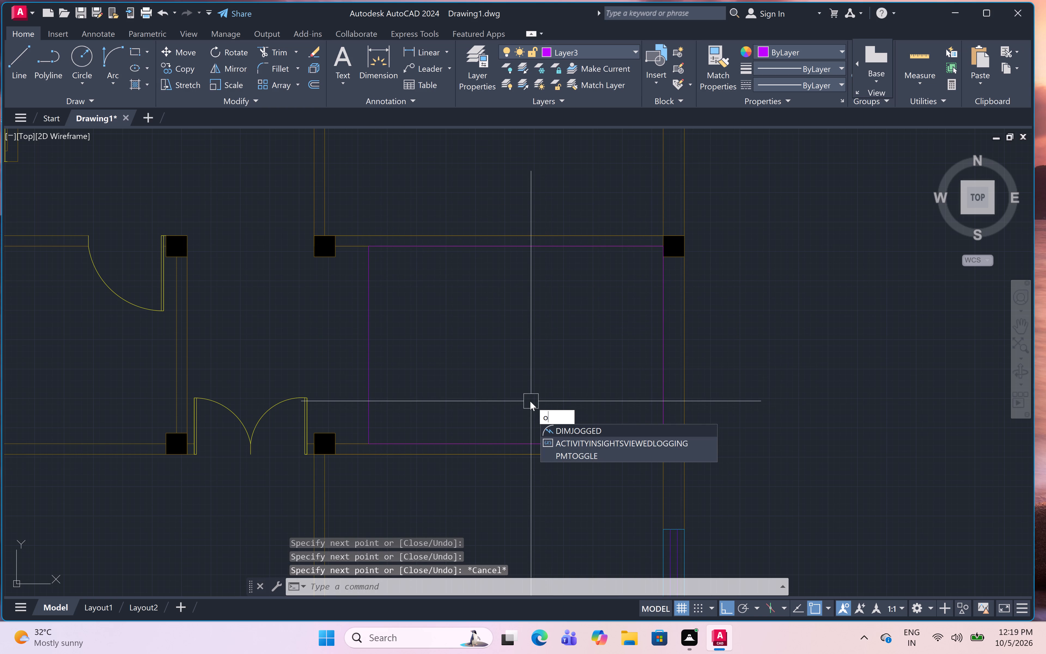
{"action": "type", "text": "ff"}
{"action": "key", "text": "space"}
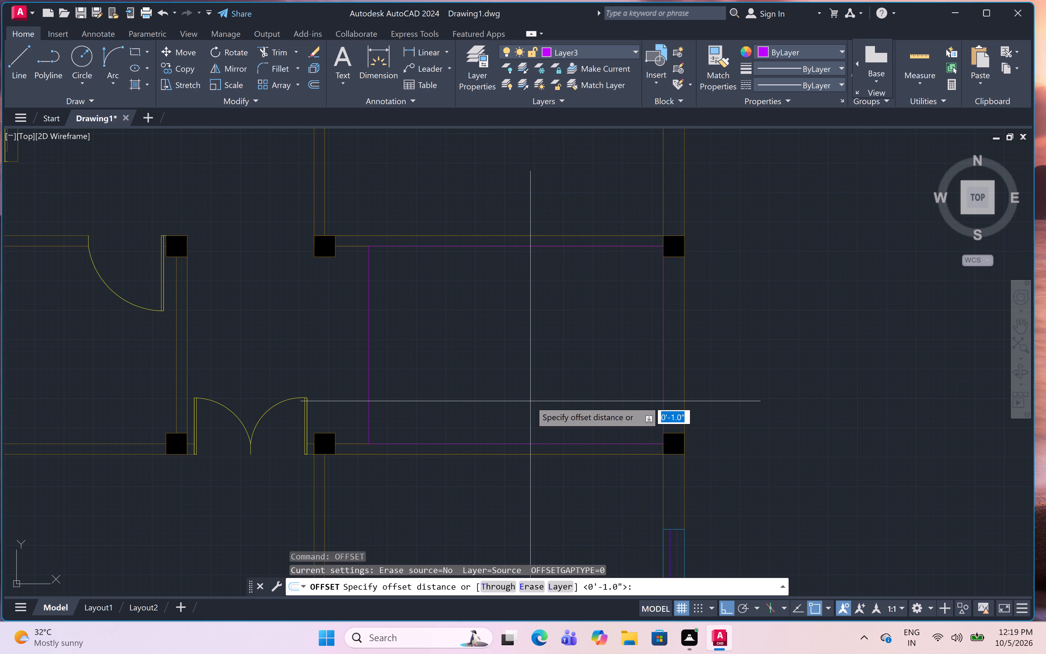
{"action": "key", "text": "3"}
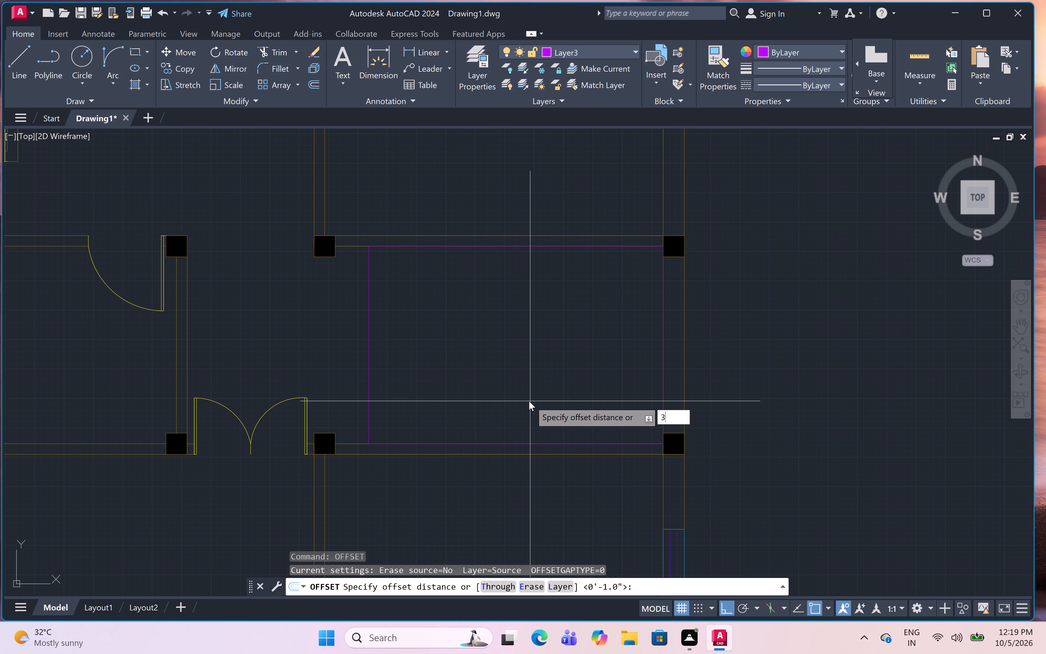
{"action": "key", "text": "apostrophe"}
{"action": "key", "text": "space"}
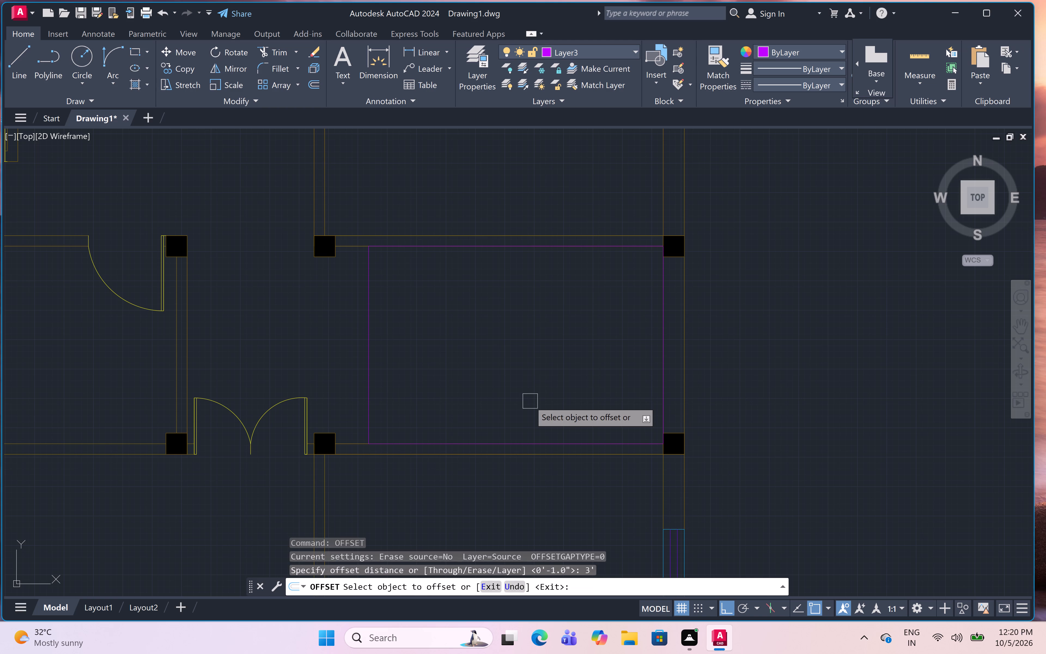
{"action": "left_click", "coordinate": [658, 329]}
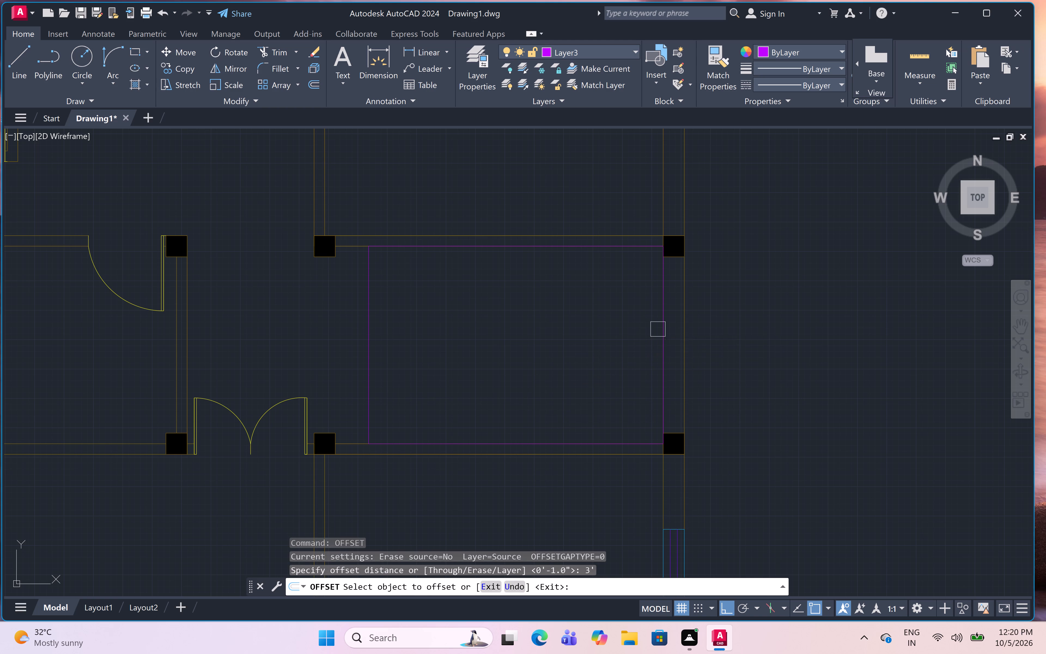
{"action": "left_click", "coordinate": [498, 348]}
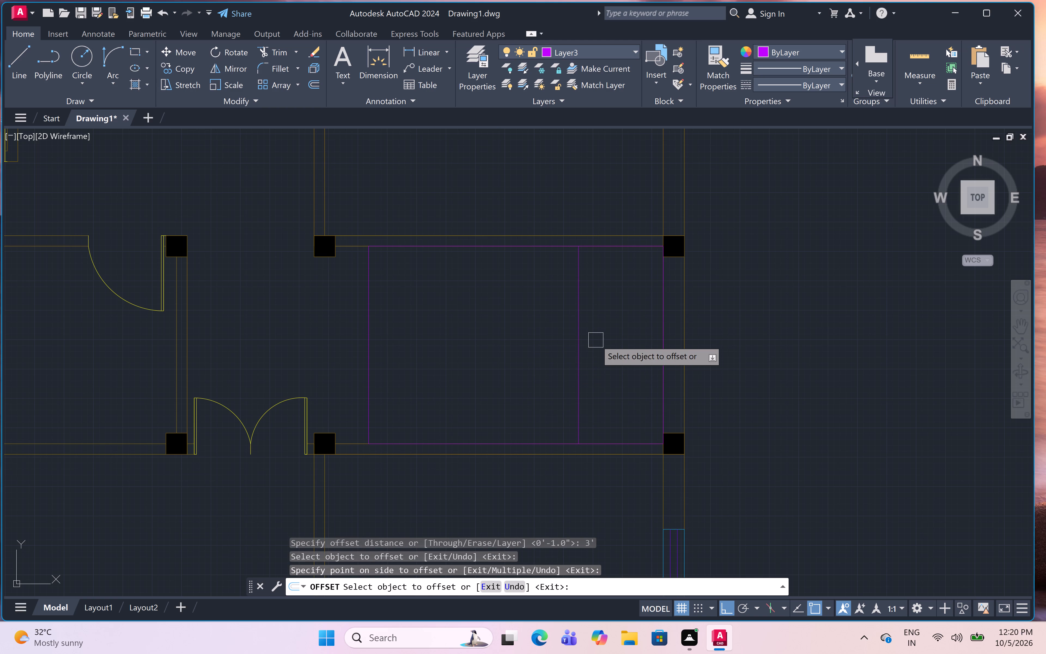
{"action": "key", "text": "Escape"}
Offset the landing line leftward at 10" spacing, each from the previous line, to make the first four tread lines.
{"action": "type", "text": "off 1"}
{"action": "key", "text": "0"}
{"action": "key", "text": "shift+quotedbl"}
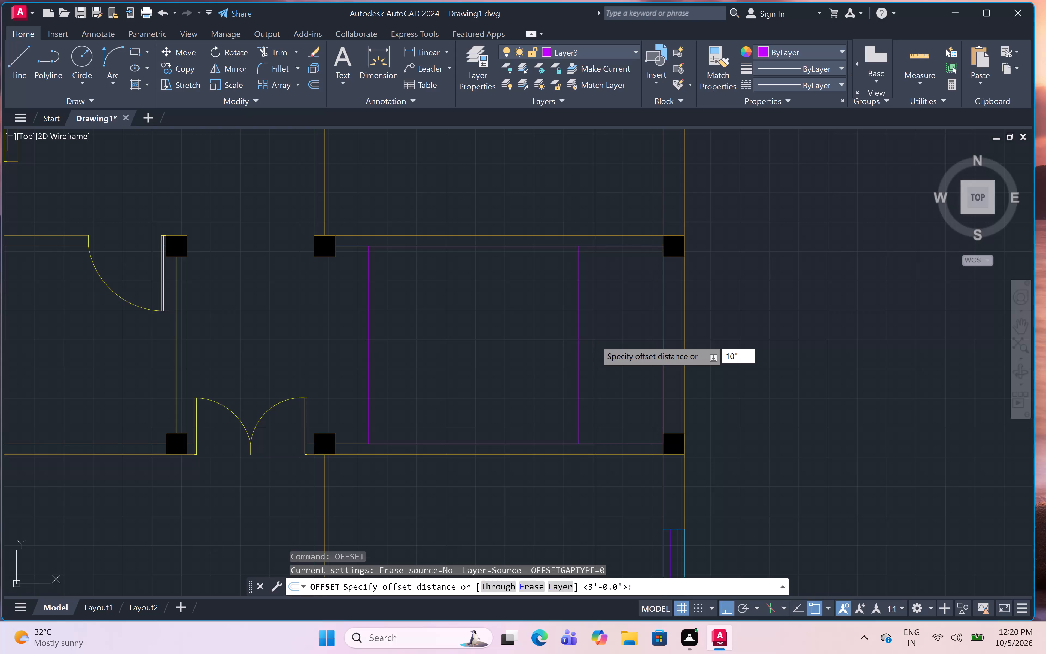
{"action": "key", "text": "space"}
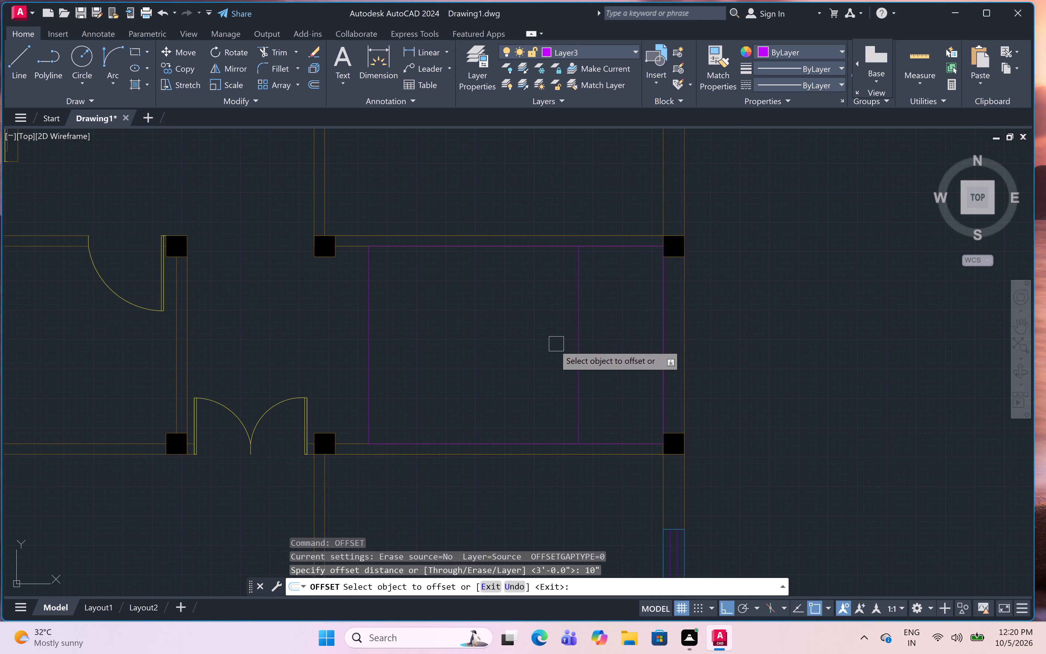
{"action": "left_click_drag", "start_coordinate": [576, 345], "coordinate": [573, 344]}
{"action": "left_click", "coordinate": [492, 341]}
{"action": "left_click_drag", "start_coordinate": [555, 345], "coordinate": [539, 344]}
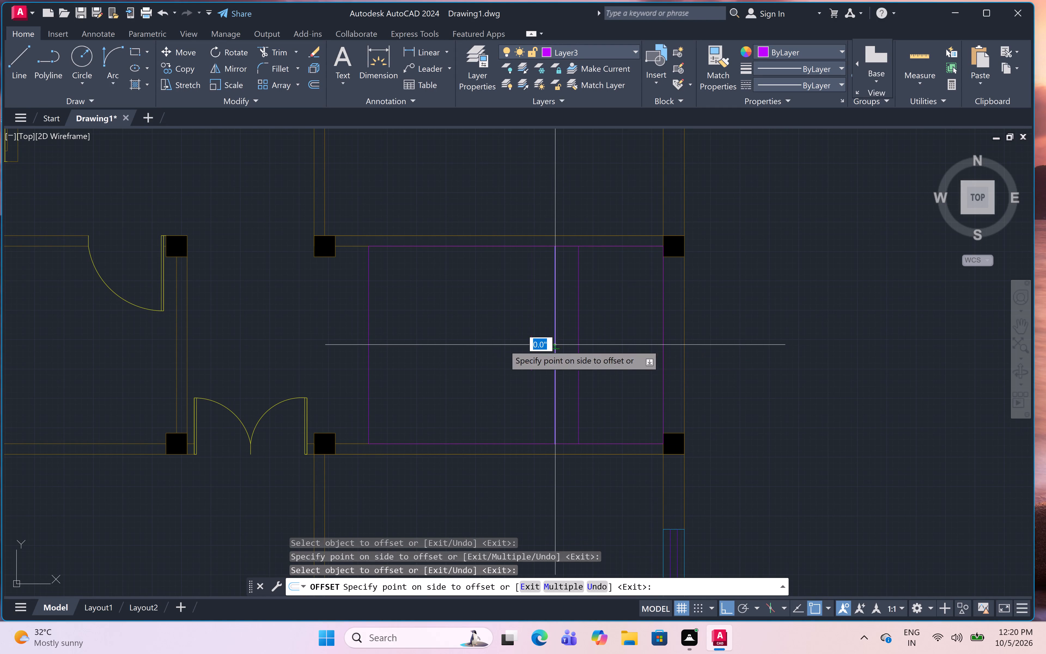
{"action": "left_click_drag", "start_coordinate": [468, 346], "coordinate": [471, 346]}
{"action": "left_click", "coordinate": [530, 342]}
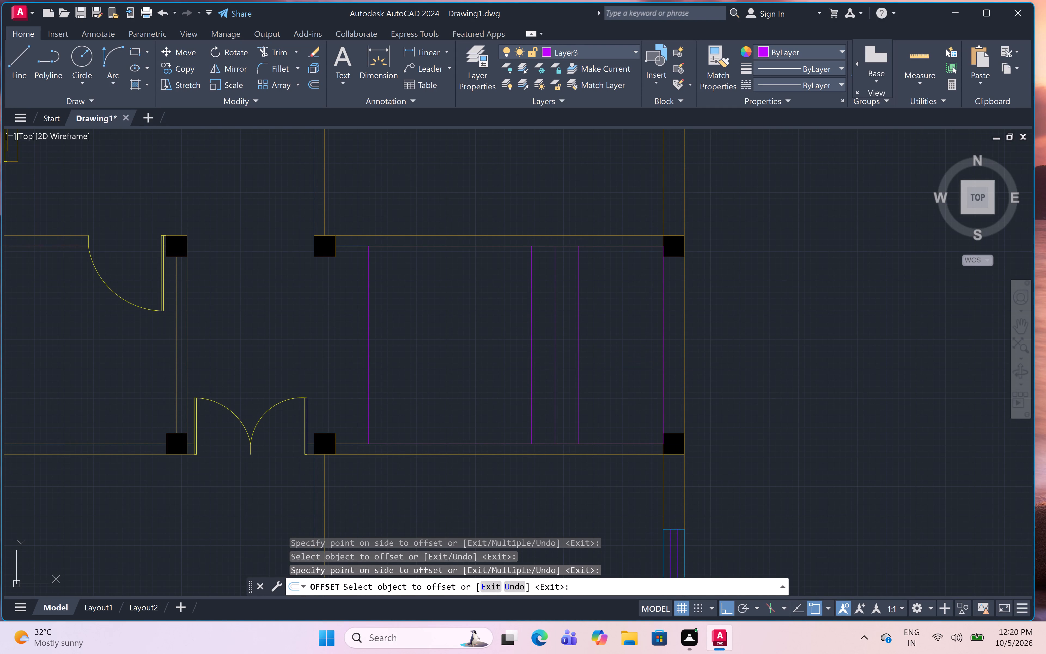
{"action": "left_click_drag", "start_coordinate": [338, 352], "coordinate": [353, 352]}
{"action": "left_click_drag", "start_coordinate": [509, 352], "coordinate": [489, 351]}
{"action": "left_click_drag", "start_coordinate": [379, 356], "coordinate": [481, 357]}
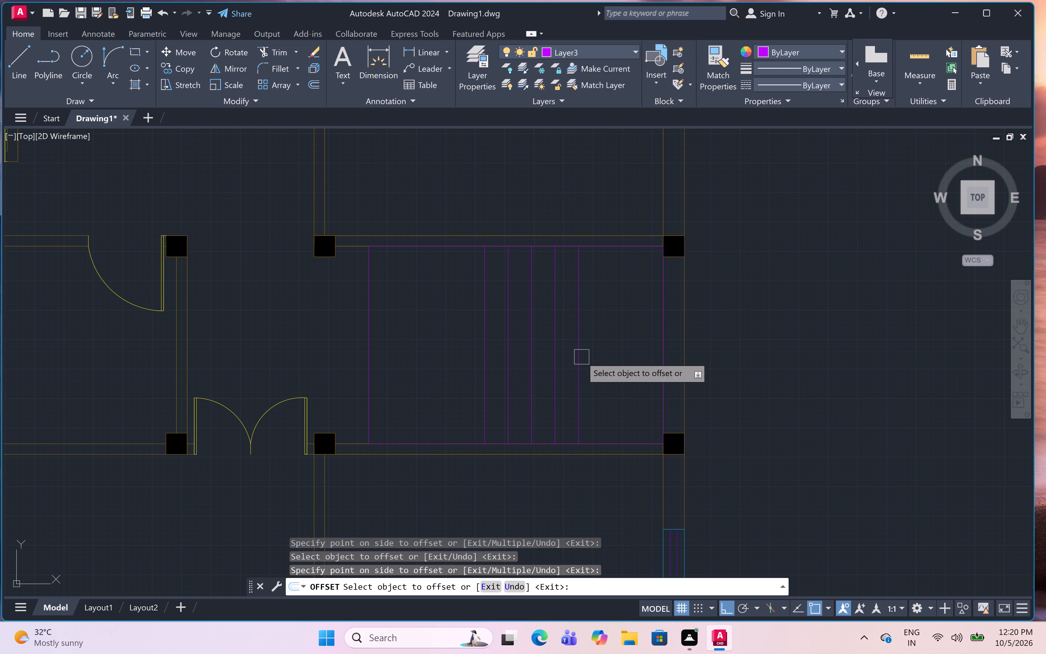
Continue the 10" leftward offsets from the last tread line, adding four more tread lines toward the staircase's left edge.
{"action": "left_click", "coordinate": [488, 353]}
{"action": "left_click_drag", "start_coordinate": [394, 358], "coordinate": [398, 358]}
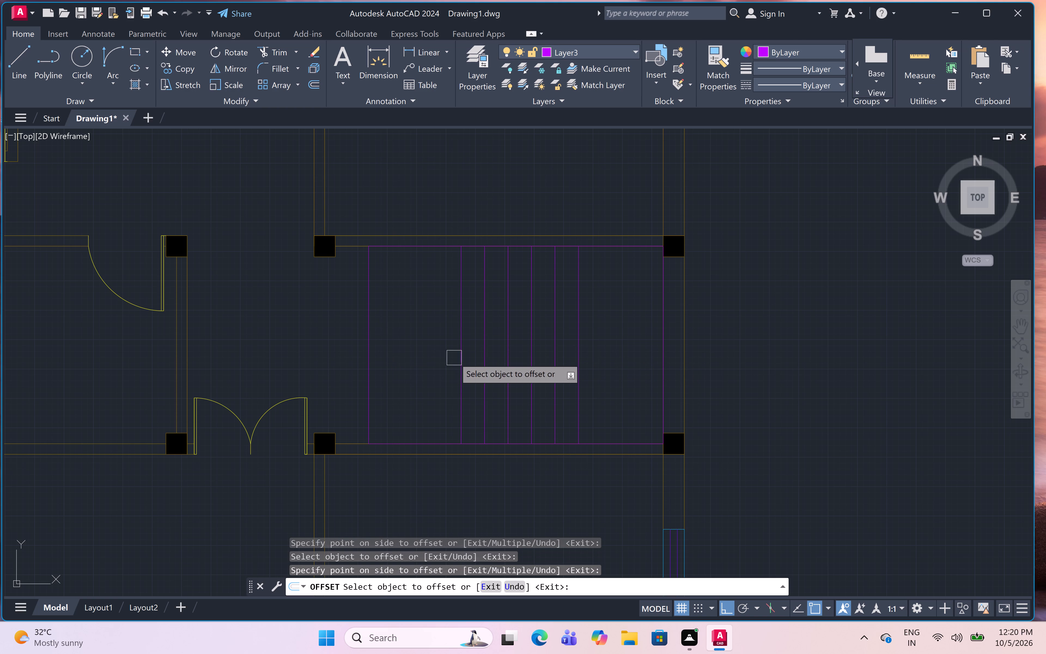
{"action": "left_click_drag", "start_coordinate": [461, 355], "coordinate": [456, 355]}
{"action": "left_click_drag", "start_coordinate": [260, 332], "coordinate": [320, 334]}
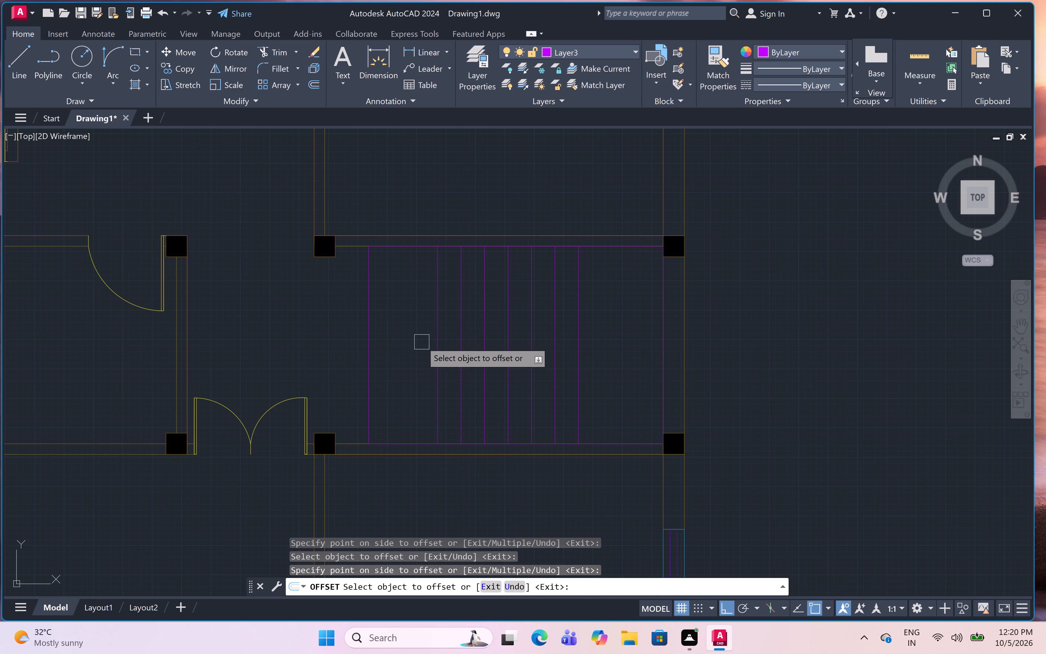
{"action": "left_click", "coordinate": [433, 343]}
{"action": "left_click", "coordinate": [381, 341]}
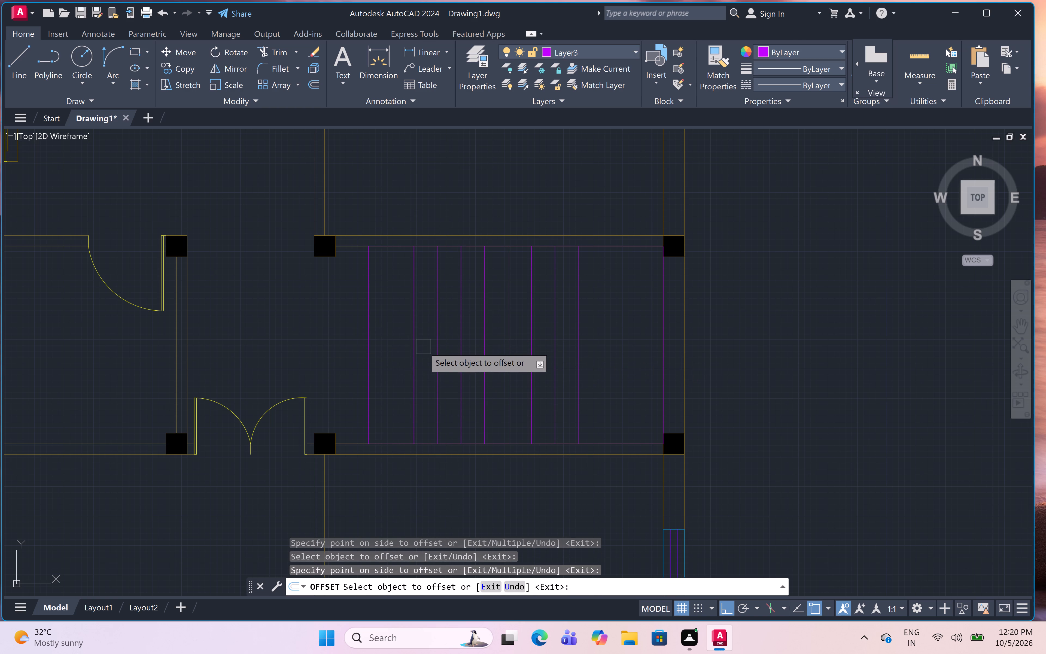
{"action": "left_click", "coordinate": [412, 339]}
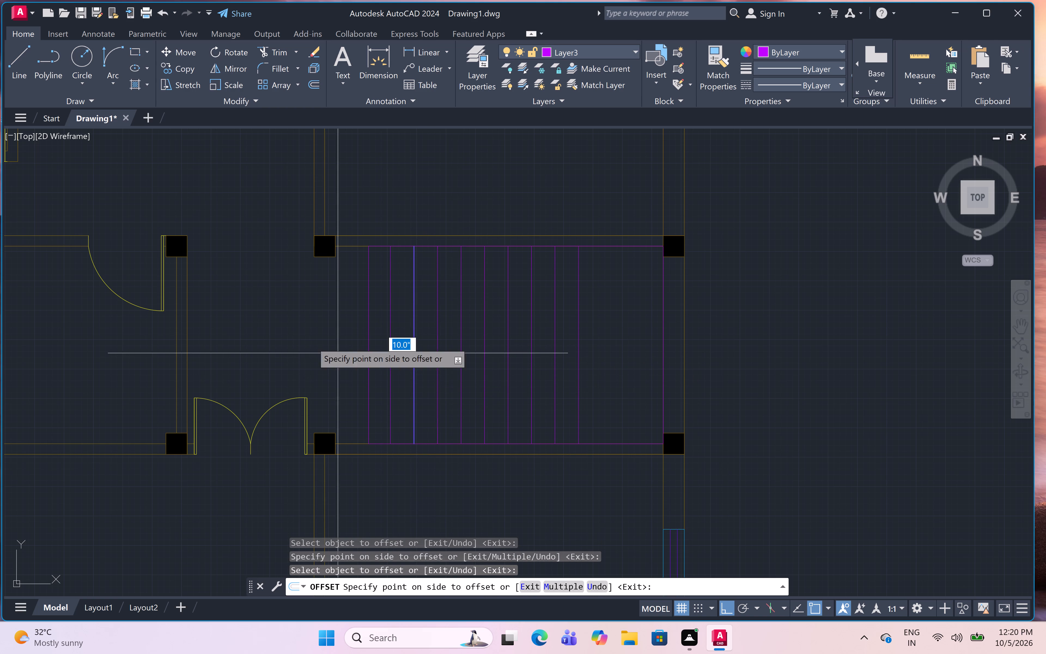
{"action": "left_click", "coordinate": [293, 334]}
{"action": "key", "text": "Escape"}
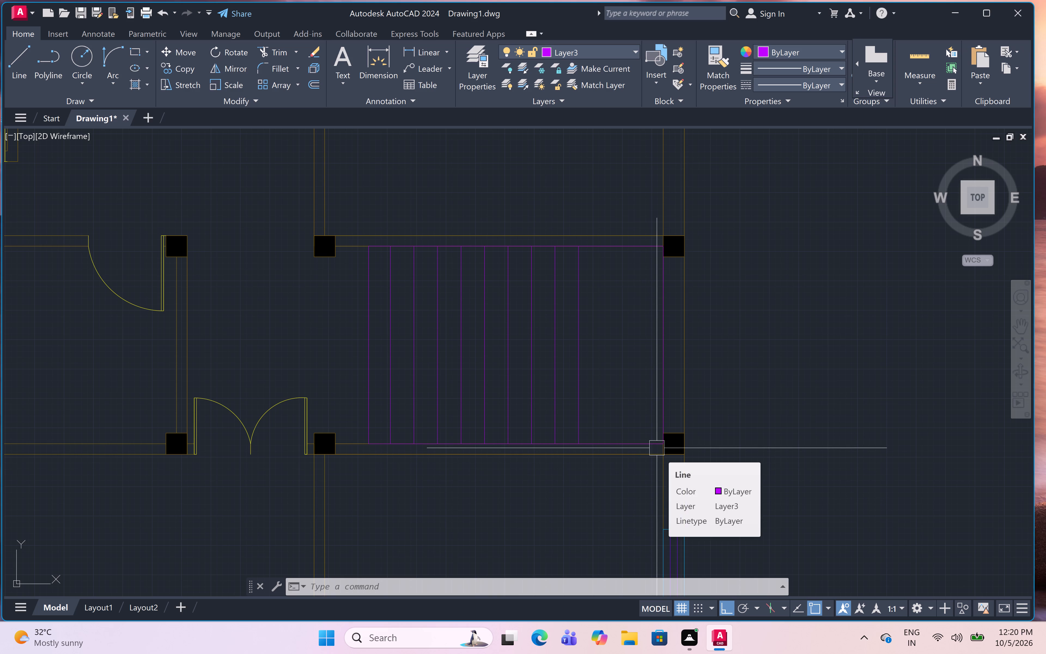
{"action": "key", "text": "Escape"}
Draw a horizontal line about 7'-5" long from the midpoint of the staircase's left edge across the treads to the landing line.
{"action": "type", "text": "l"}
{"action": "key", "text": "space"}
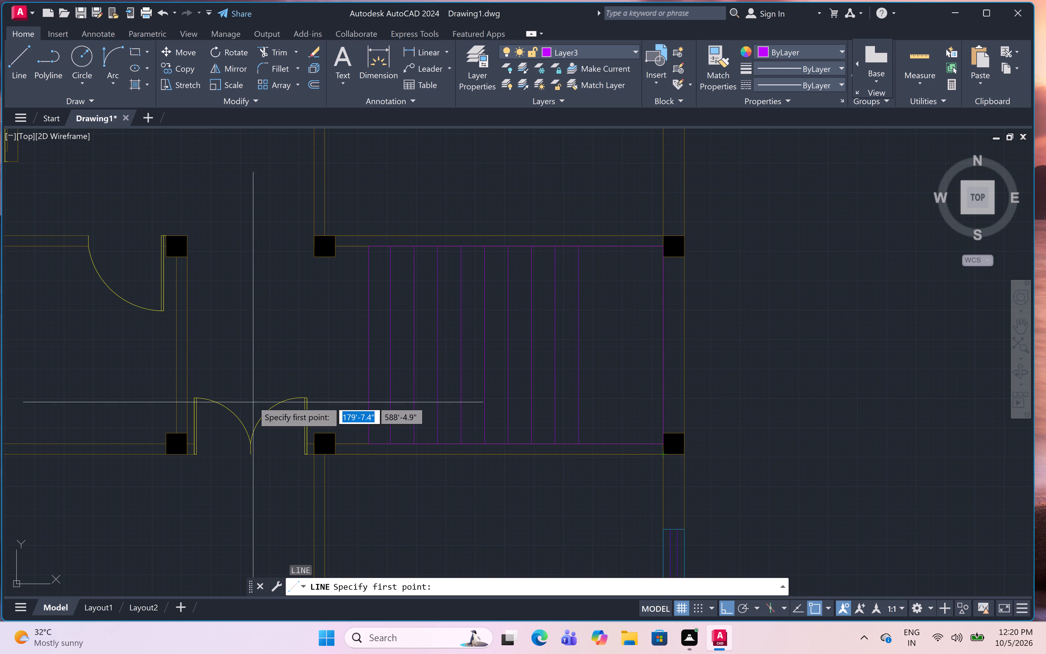
{"action": "left_click", "coordinate": [368, 344]}
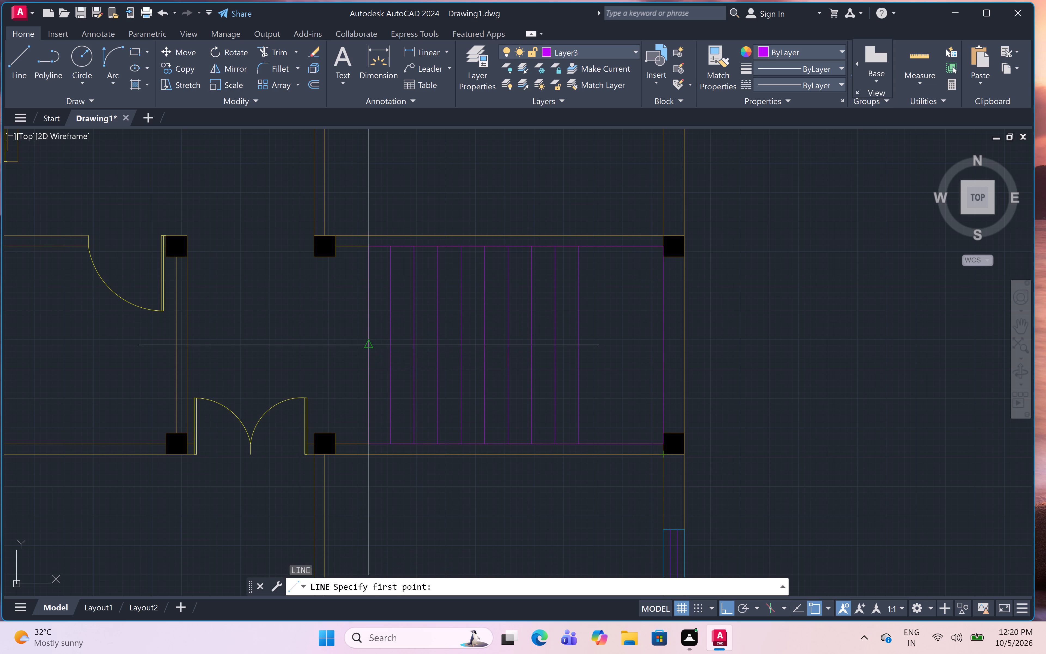
{"action": "left_click", "coordinate": [578, 348]}
{"action": "key", "text": "Escape"}
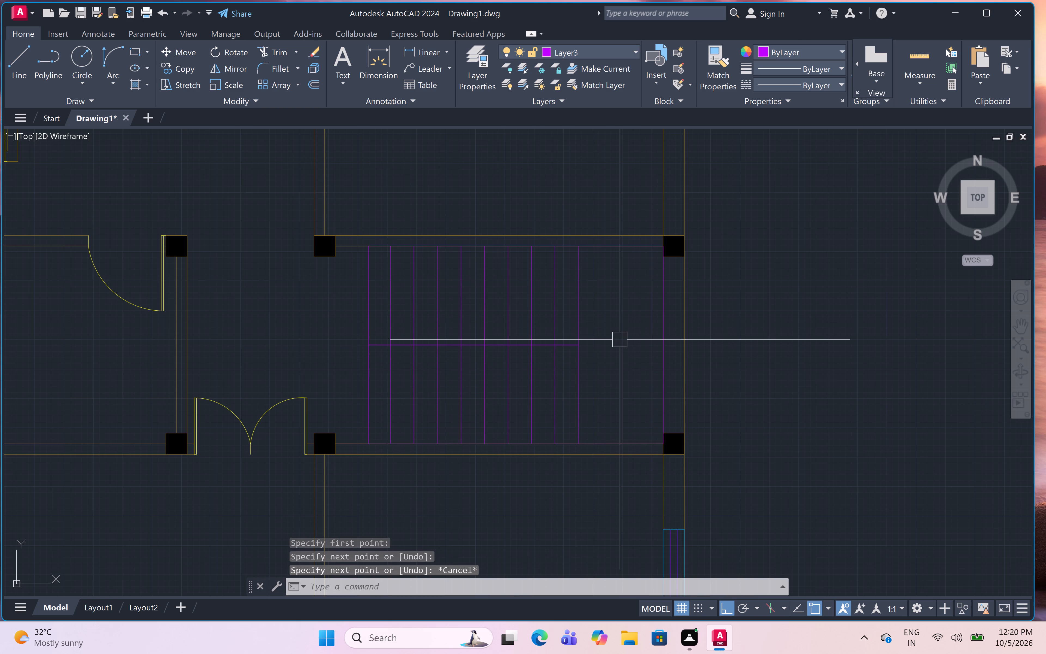
Inspect the whole floor plan and the staircase's treads and central dividing line.
{"action": "scroll", "coordinate": [615, 336], "scroll_direction": "down", "scroll_amount": 1}
{"action": "scroll", "coordinate": [615, 336], "scroll_direction": "up", "scroll_amount": 2}
{"action": "scroll", "coordinate": [615, 336], "scroll_direction": "down", "scroll_amount": 2}
{"action": "scroll", "coordinate": [615, 336], "scroll_direction": "up", "scroll_amount": 1}
{"action": "scroll", "coordinate": [615, 336], "scroll_direction": "down", "scroll_amount": 2}
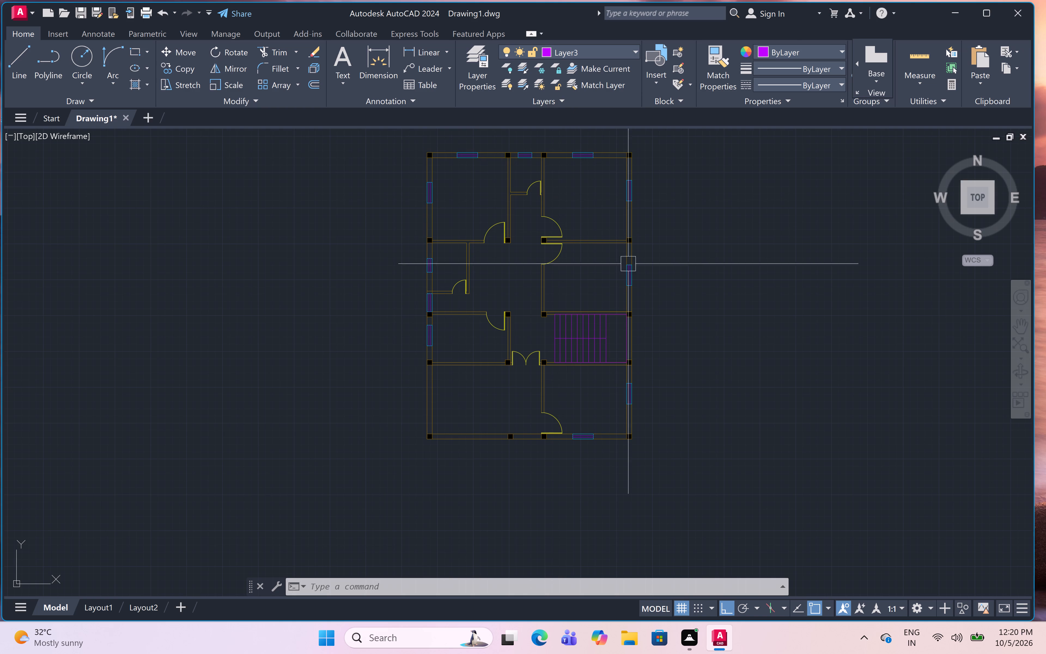
{"action": "scroll", "coordinate": [576, 339], "scroll_direction": "up", "scroll_amount": 2}
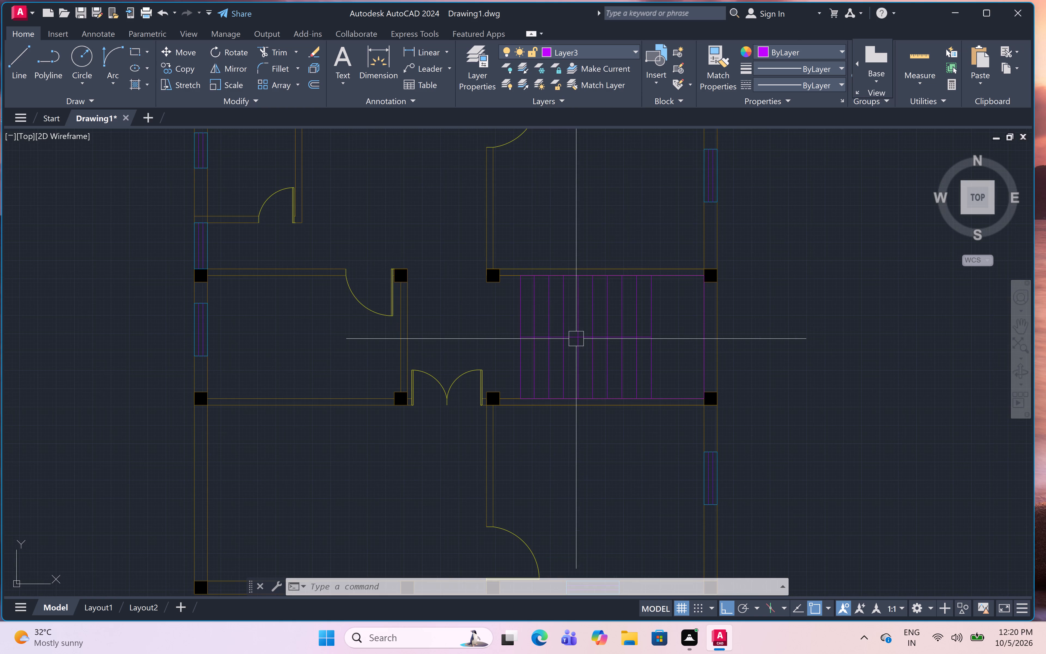
{"action": "scroll", "coordinate": [574, 333], "scroll_direction": "up", "scroll_amount": 5}
{"action": "scroll", "coordinate": [574, 333], "scroll_direction": "down", "scroll_amount": 2}
{"action": "scroll", "coordinate": [574, 333], "scroll_direction": "up", "scroll_amount": 1}
{"action": "scroll", "coordinate": [574, 333], "scroll_direction": "down", "scroll_amount": 1}
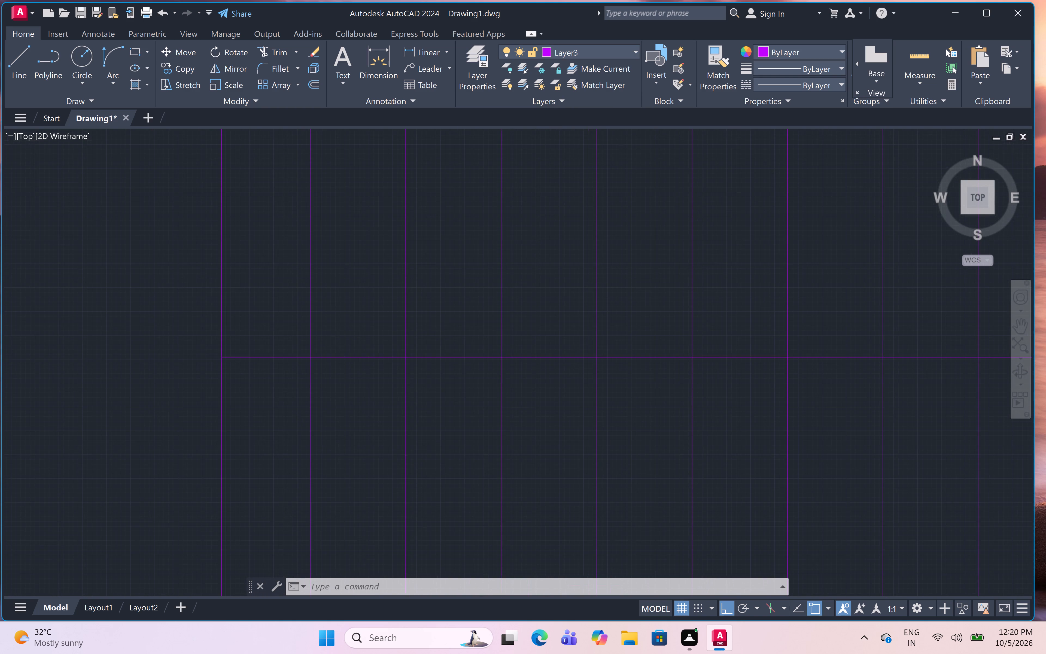
{"action": "scroll", "coordinate": [574, 333], "scroll_direction": "down", "scroll_amount": 3}
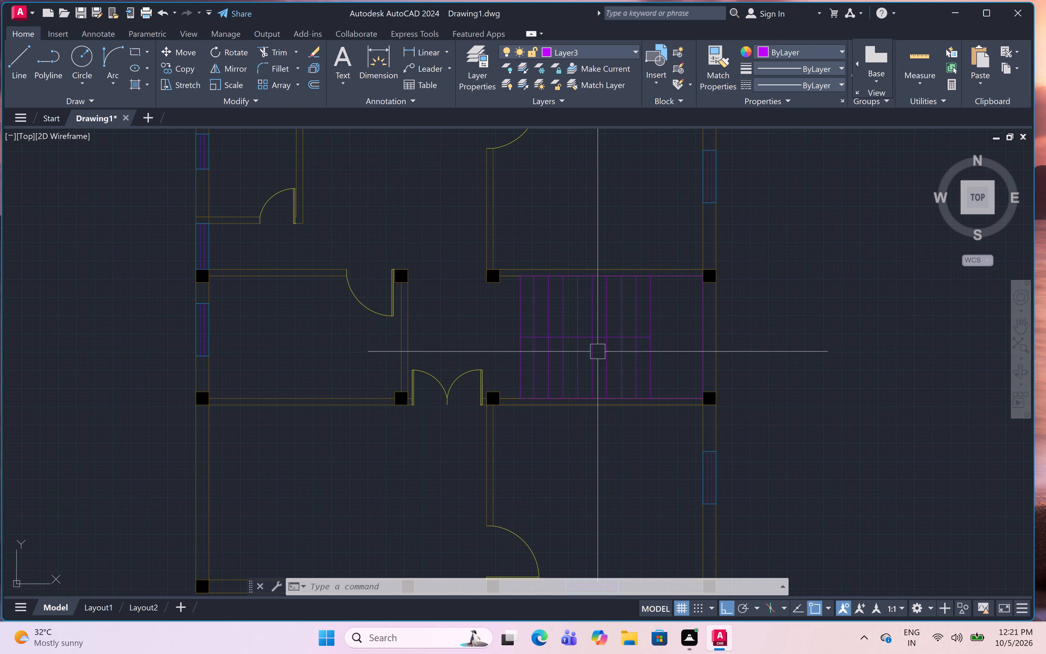
Offset the staircase's central dividing line 2" to each side, one line above and one below it.
{"action": "scroll", "coordinate": [612, 344], "scroll_direction": "up", "scroll_amount": 1}
{"action": "scroll", "coordinate": [612, 344], "scroll_direction": "down", "scroll_amount": 1}
{"action": "scroll", "coordinate": [612, 344], "scroll_direction": "up", "scroll_amount": 3}
{"action": "scroll", "coordinate": [612, 344], "scroll_direction": "down", "scroll_amount": 1}
{"action": "scroll", "coordinate": [612, 344], "scroll_direction": "up", "scroll_amount": 2}
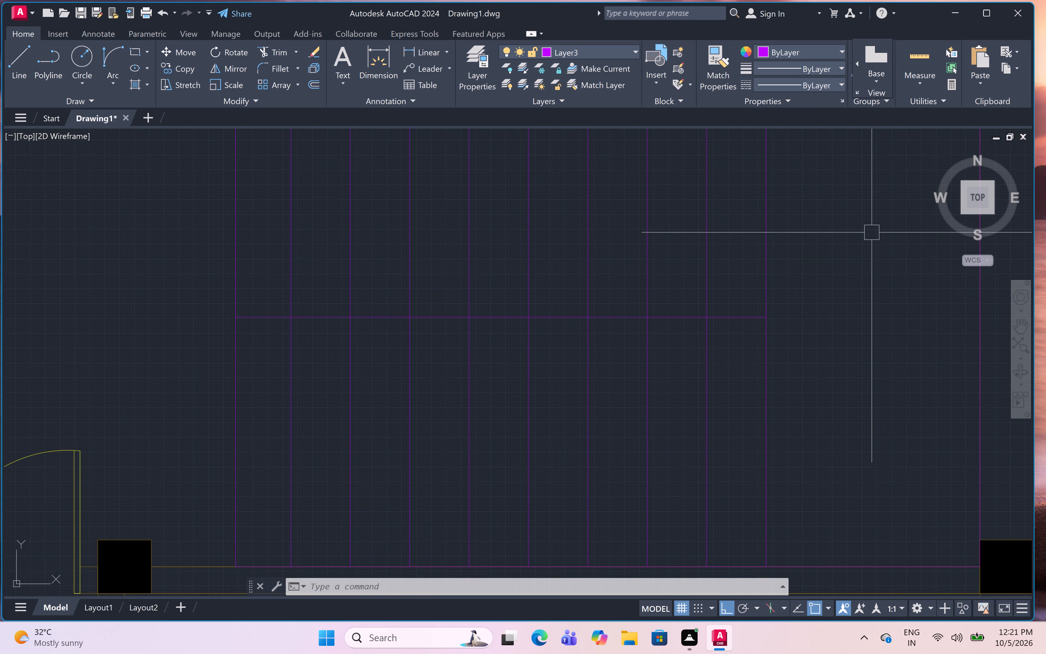
{"action": "type", "text": "off 2\""}
{"action": "key", "text": "space"}
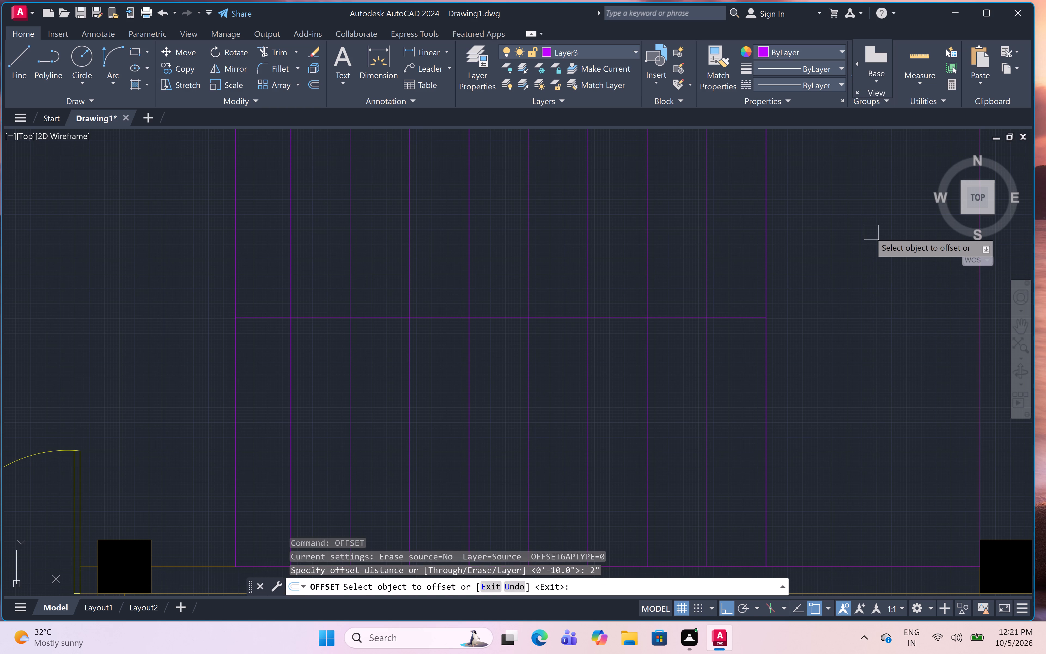
{"action": "left_click_drag", "start_coordinate": [622, 313], "coordinate": [622, 310]}
{"action": "left_click_drag", "start_coordinate": [628, 265], "coordinate": [628, 269]}
{"action": "left_click", "coordinate": [629, 319]}
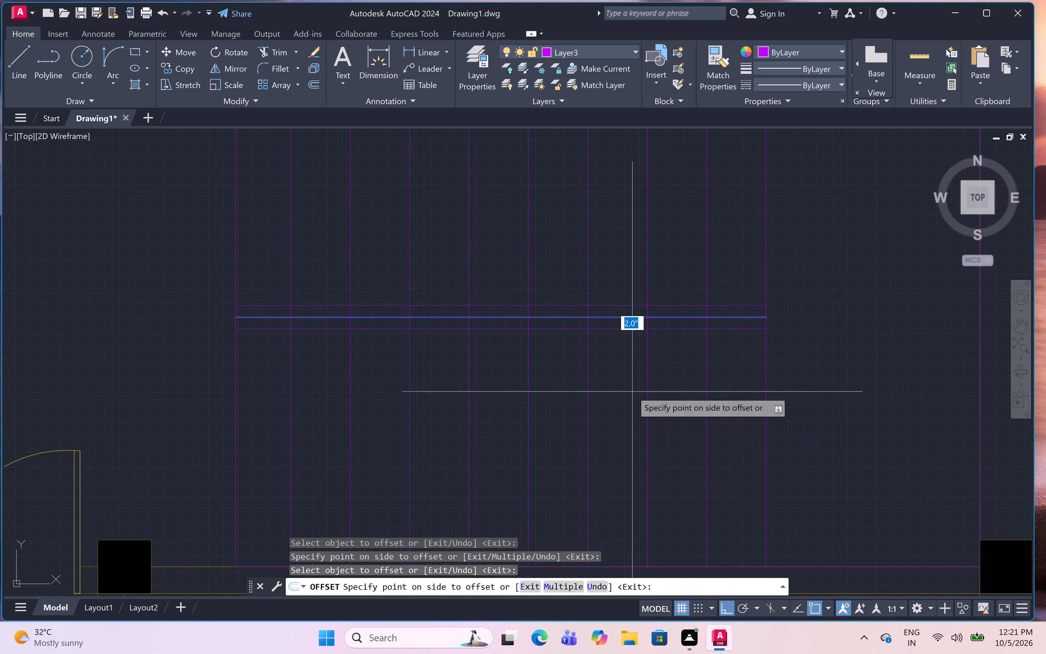
{"action": "left_click", "coordinate": [640, 464]}
{"action": "key", "text": "Escape"}
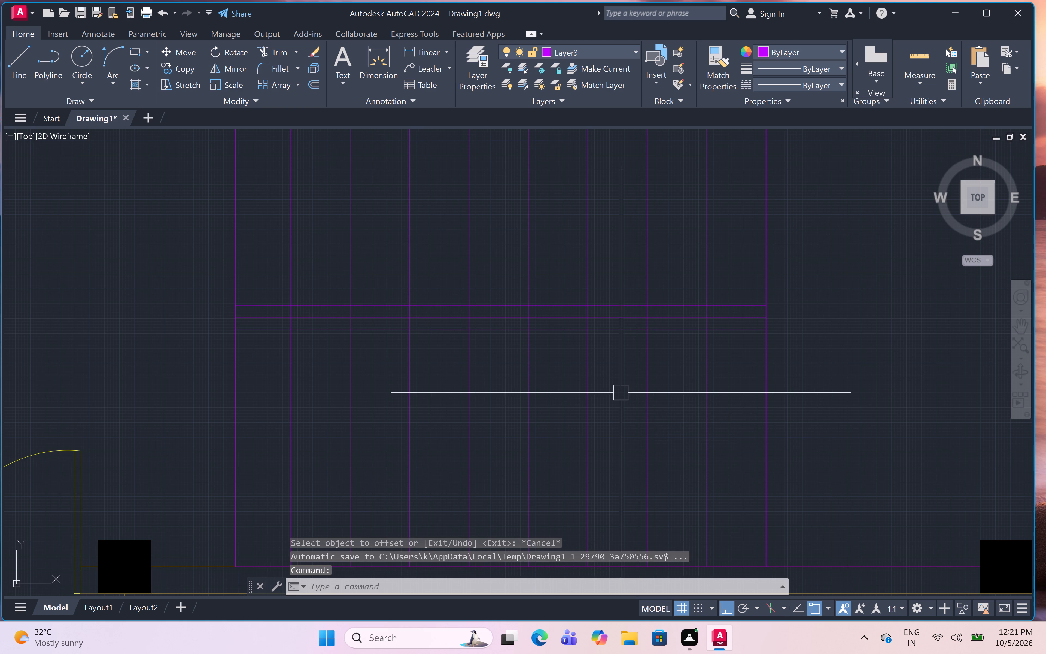
Trim away the original central line, segment by segment between the tread lines, leaving only the two offset divider lines.
{"action": "type", "text": "tr"}
{"action": "key", "text": "space"}
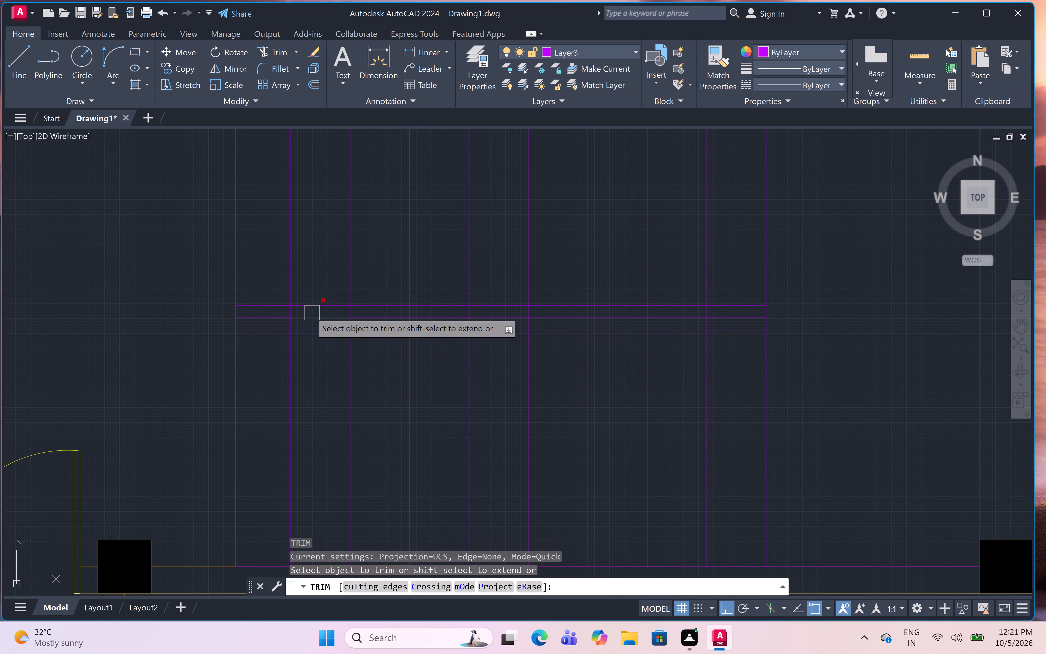
{"action": "left_click", "coordinate": [291, 316]}
{"action": "left_click", "coordinate": [291, 316]}
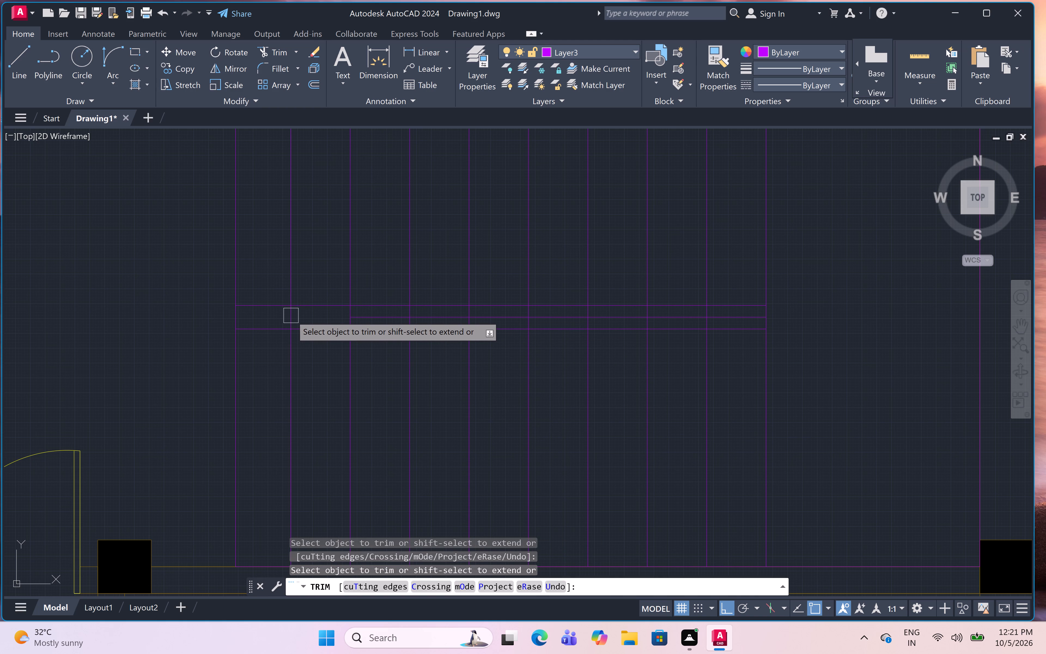
{"action": "left_click", "coordinate": [291, 316]}
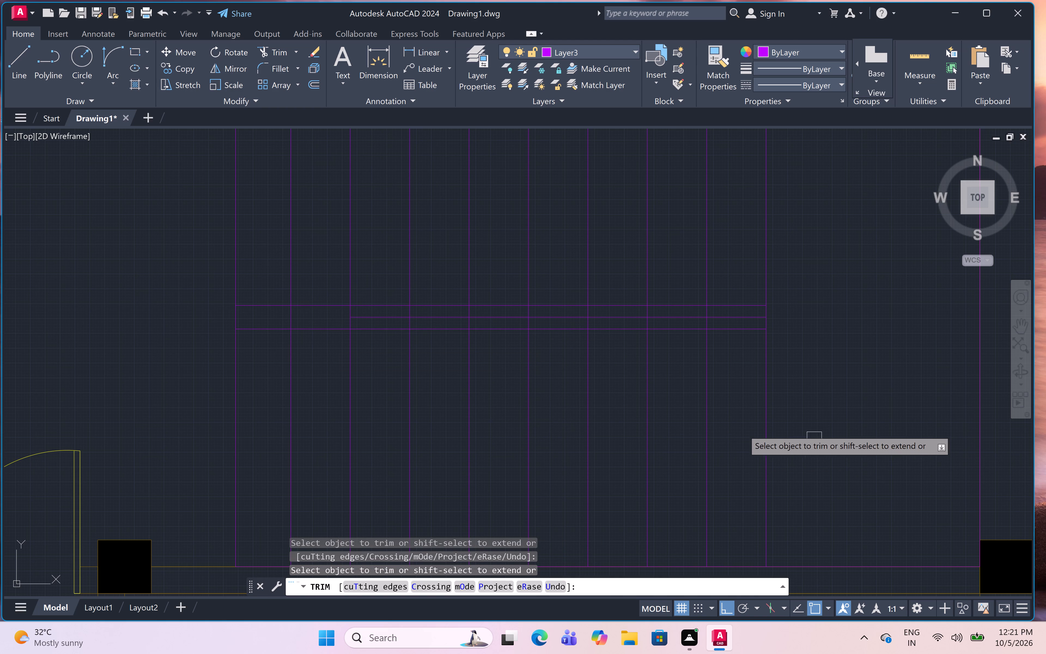
{"action": "left_click", "coordinate": [370, 320]}
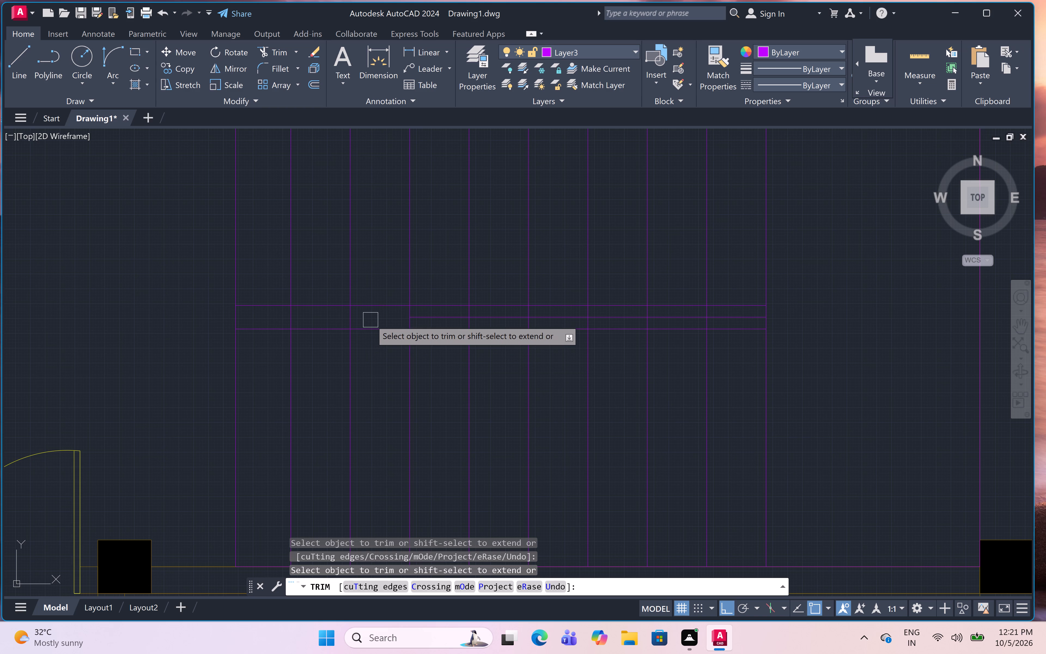
{"action": "left_click", "coordinate": [453, 321]}
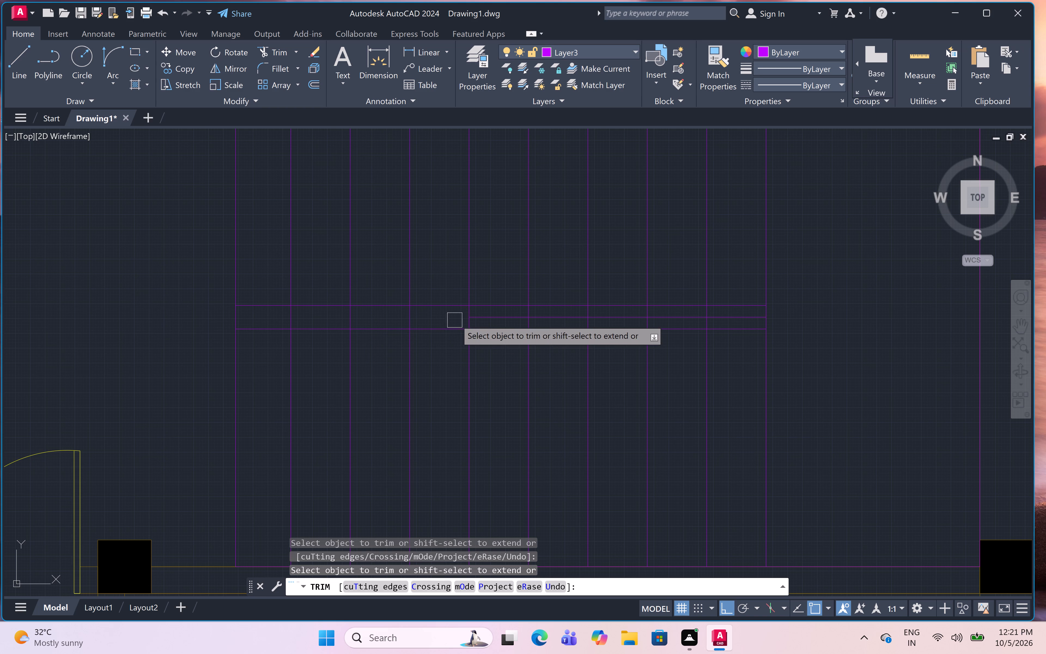
{"action": "left_click", "coordinate": [478, 317]}
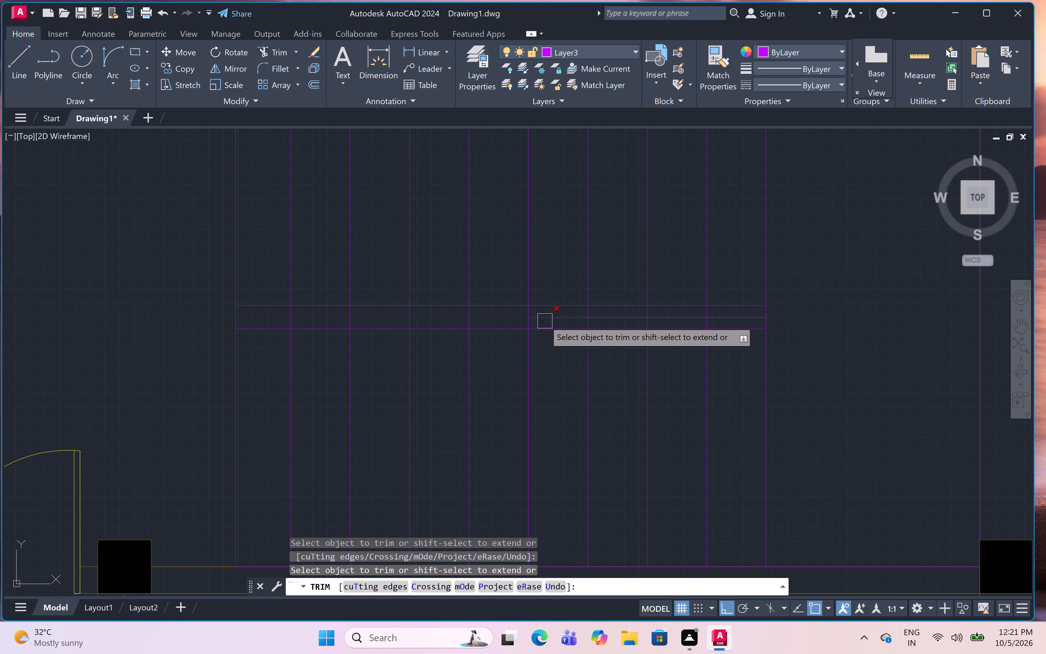
{"action": "left_click", "coordinate": [545, 321]}
{"action": "left_click", "coordinate": [618, 319]}
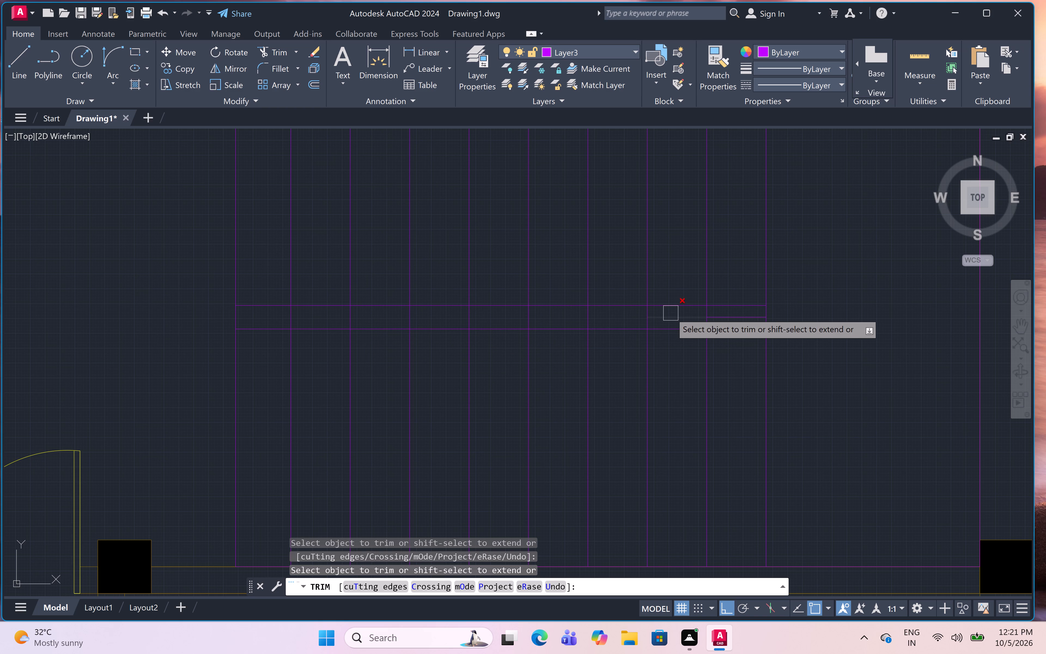
{"action": "left_click_drag", "start_coordinate": [672, 315], "coordinate": [679, 316]}
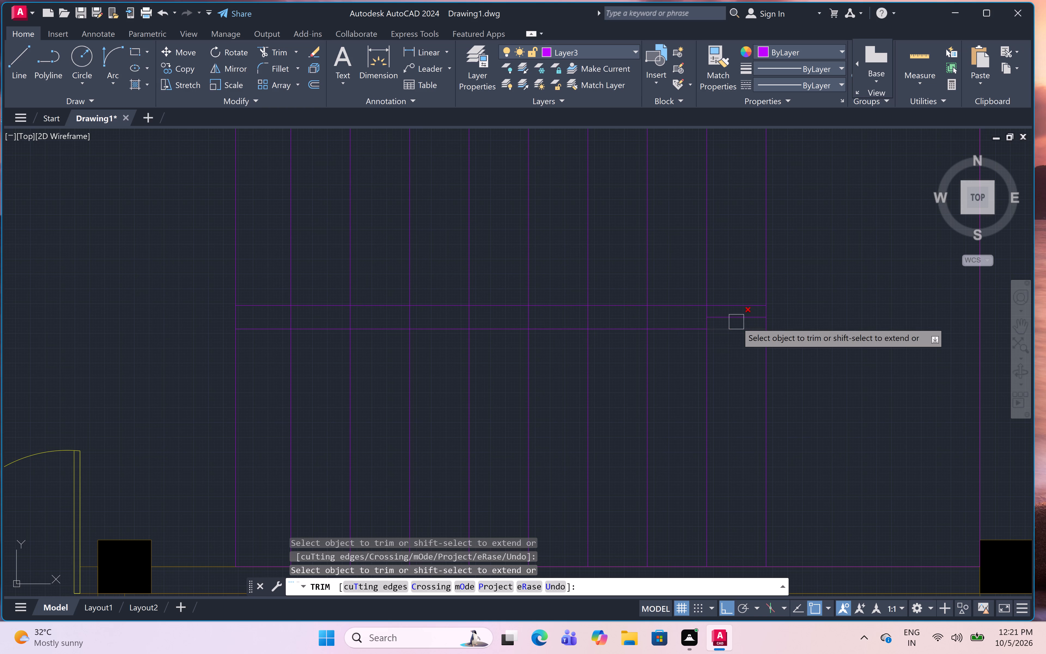
{"action": "left_click", "coordinate": [734, 318]}
Trim the tread lines and the staircase's left edge line out of the gap between the two divider lines.
{"action": "left_click", "coordinate": [734, 318]}
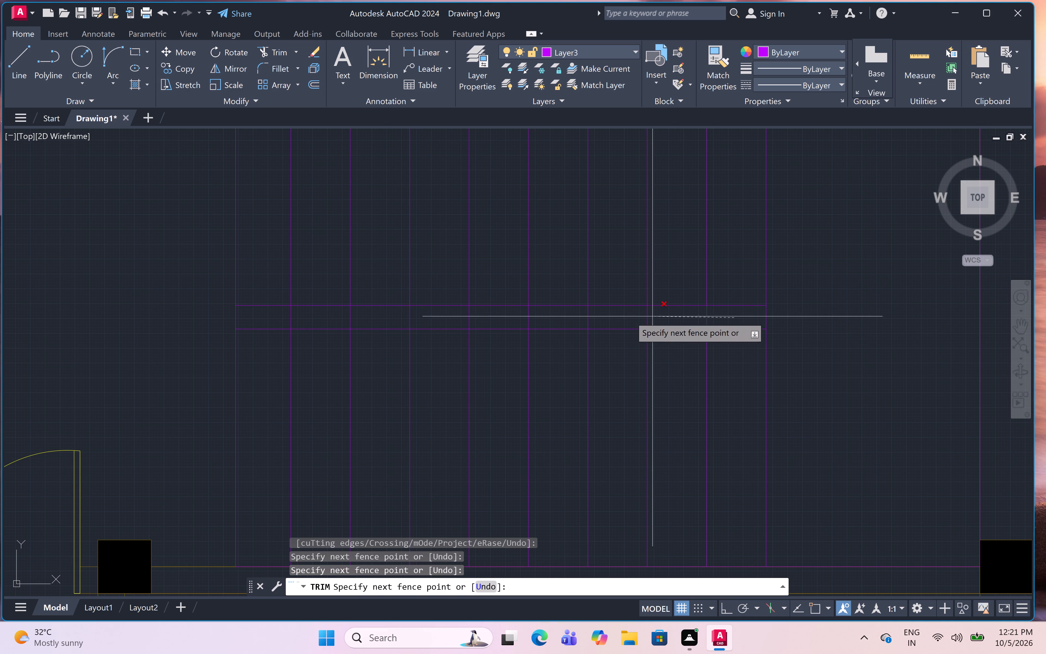
{"action": "left_click", "coordinate": [278, 319]}
{"action": "scroll", "coordinate": [460, 311], "scroll_direction": "down", "scroll_amount": 1}
{"action": "scroll", "coordinate": [460, 311], "scroll_direction": "up", "scroll_amount": 1}
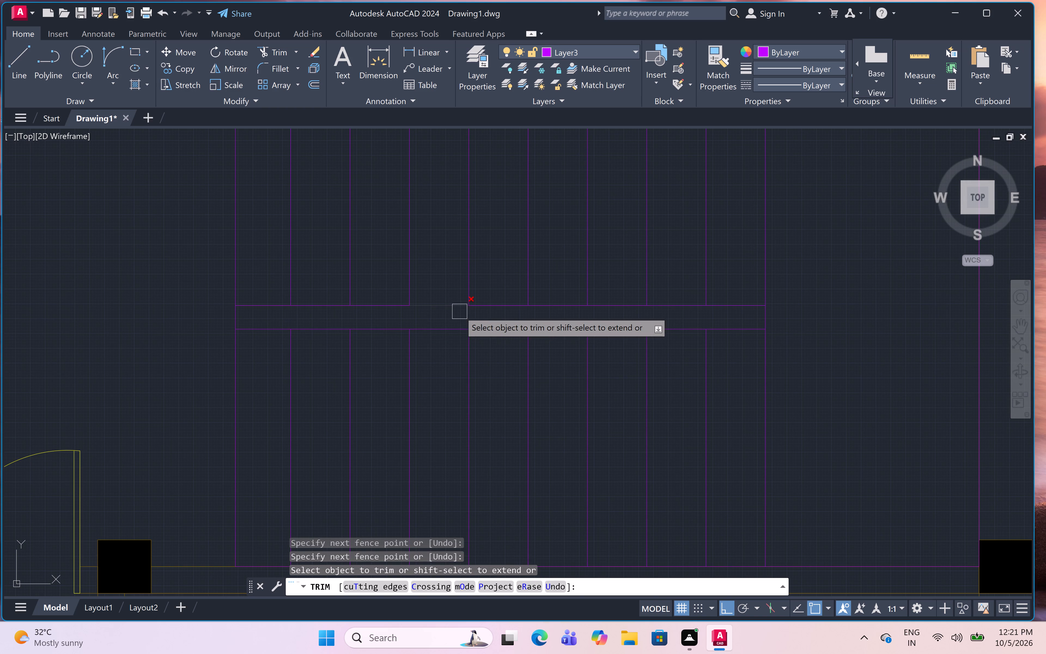
{"action": "left_click", "coordinate": [233, 316]}
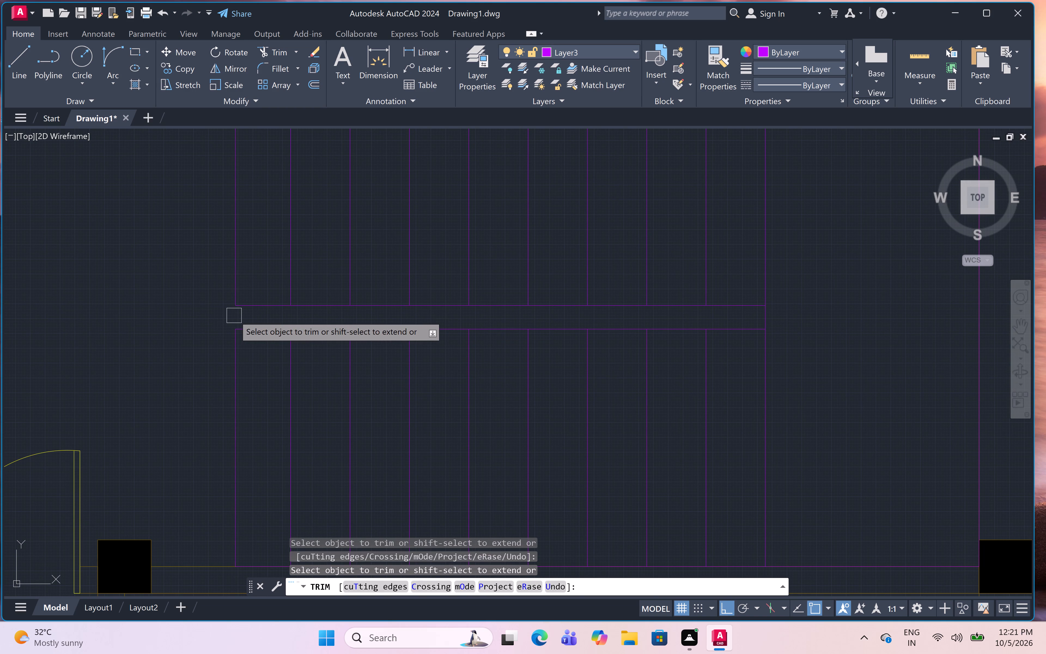
{"action": "scroll", "coordinate": [495, 322], "scroll_direction": "down", "scroll_amount": 1}
{"action": "scroll", "coordinate": [495, 322], "scroll_direction": "up", "scroll_amount": 3}
{"action": "scroll", "coordinate": [495, 322], "scroll_direction": "down", "scroll_amount": 1}
{"action": "scroll", "coordinate": [495, 322], "scroll_direction": "up", "scroll_amount": 1}
{"action": "scroll", "coordinate": [495, 322], "scroll_direction": "down", "scroll_amount": 4}
{"action": "scroll", "coordinate": [495, 322], "scroll_direction": "up", "scroll_amount": 2}
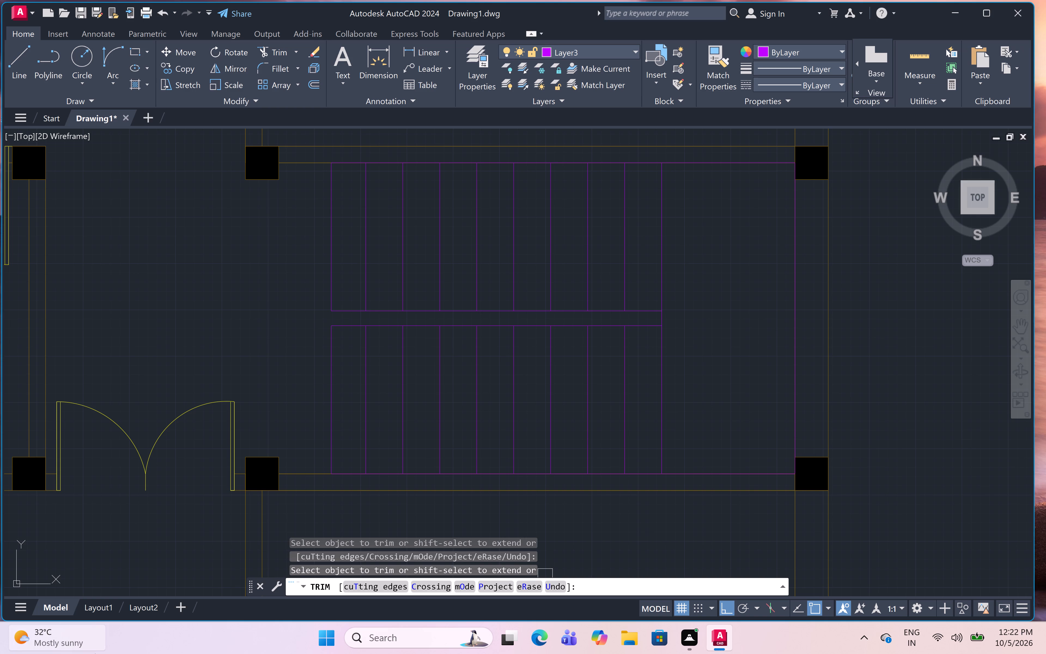
{"action": "scroll", "coordinate": [352, 410], "scroll_direction": "down", "scroll_amount": 1}
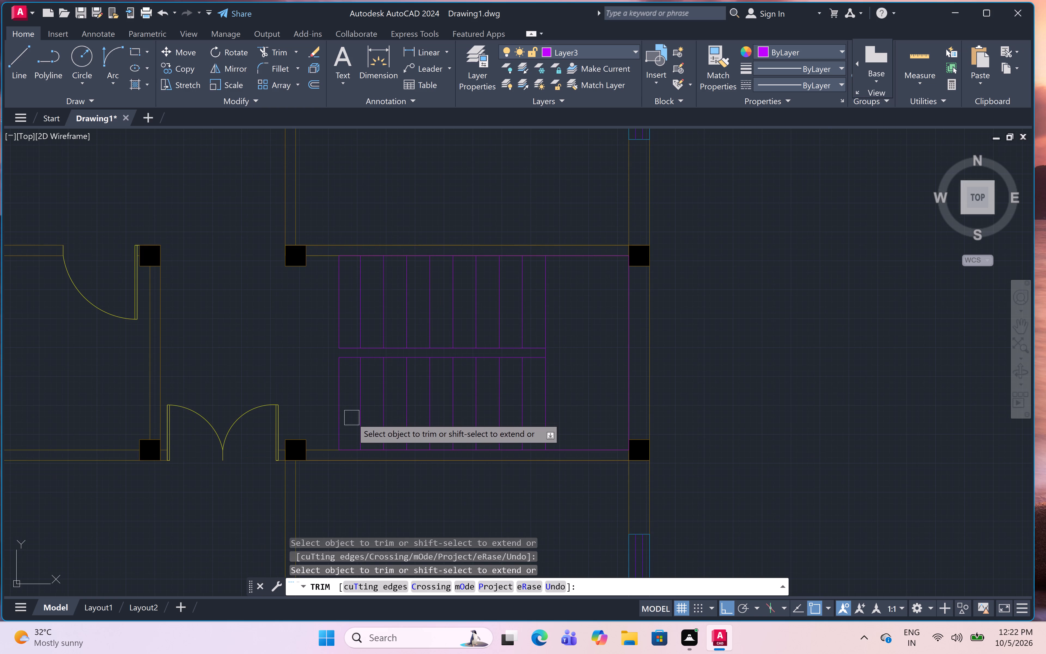
{"action": "key", "text": "Escape"}
Inspect the whole floor plan together with the staircase.
{"action": "scroll", "coordinate": [351, 420], "scroll_direction": "down", "scroll_amount": 3}
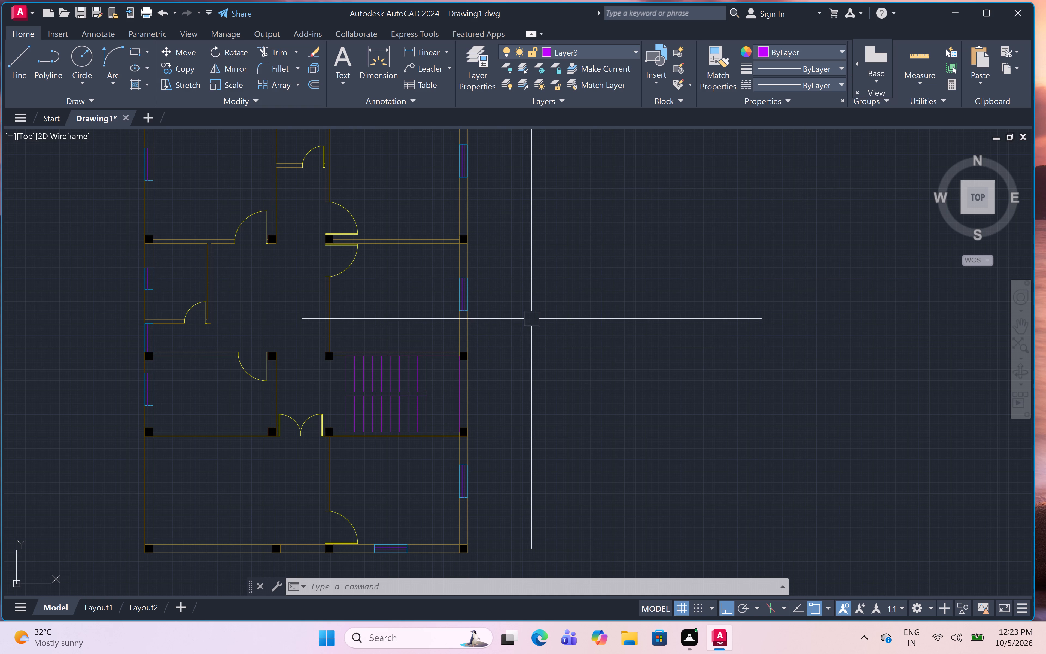
{"action": "scroll", "coordinate": [530, 297], "scroll_direction": "down", "scroll_amount": 1}
{"action": "scroll", "coordinate": [530, 297], "scroll_direction": "up", "scroll_amount": 4}
{"action": "scroll", "coordinate": [541, 269], "scroll_direction": "down", "scroll_amount": 5}
{"action": "scroll", "coordinate": [541, 269], "scroll_direction": "up", "scroll_amount": 1}
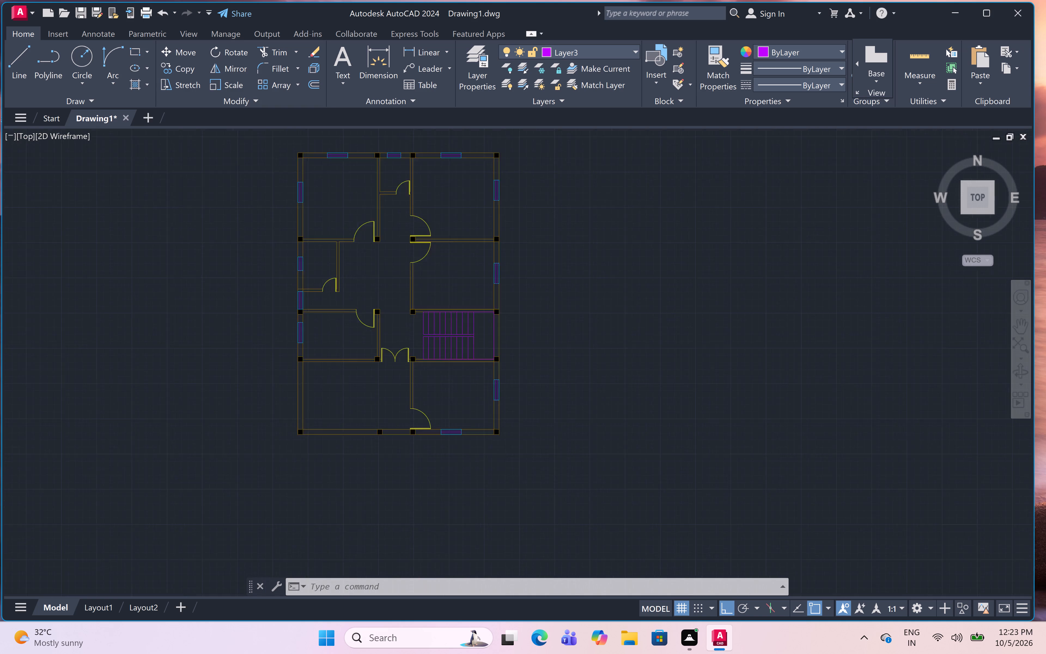
{"action": "scroll", "coordinate": [444, 380], "scroll_direction": "down", "scroll_amount": 3}
{"action": "scroll", "coordinate": [444, 380], "scroll_direction": "up", "scroll_amount": 3}
{"action": "scroll", "coordinate": [444, 380], "scroll_direction": "down", "scroll_amount": 4}
{"action": "scroll", "coordinate": [444, 380], "scroll_direction": "up", "scroll_amount": 2}
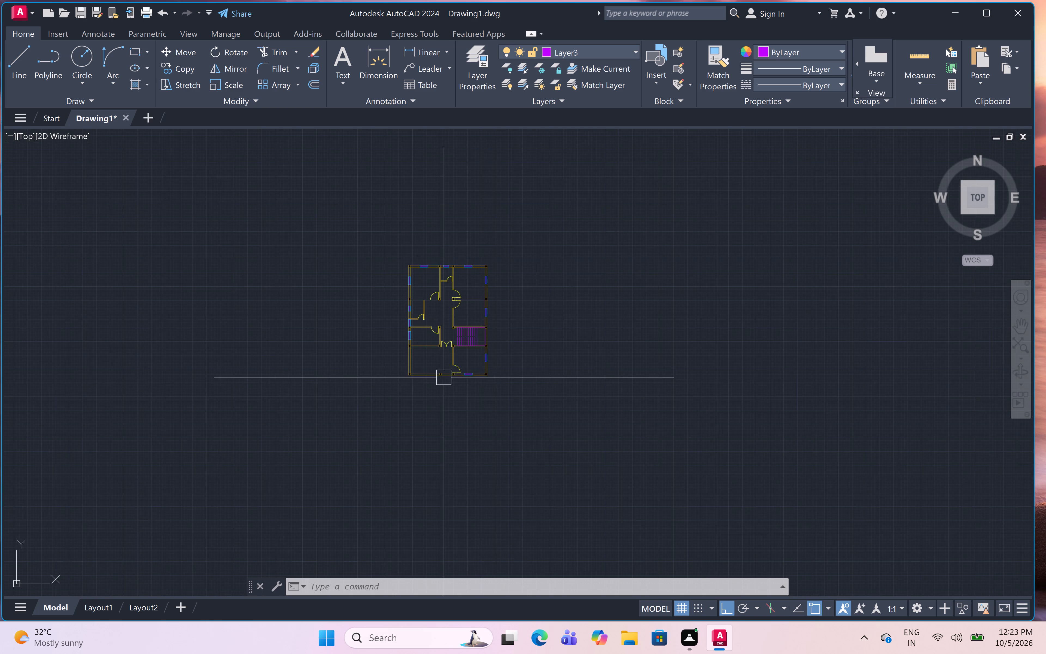
Trim both lines of the bottom exterior wall between its two middle columns to open an entrance.
{"action": "scroll", "coordinate": [444, 379], "scroll_direction": "up", "scroll_amount": 2}
{"action": "scroll", "coordinate": [444, 379], "scroll_direction": "down", "scroll_amount": 2}
{"action": "scroll", "coordinate": [444, 379], "scroll_direction": "up", "scroll_amount": 1}
{"action": "scroll", "coordinate": [444, 380], "scroll_direction": "down", "scroll_amount": 1}
{"action": "scroll", "coordinate": [444, 380], "scroll_direction": "up", "scroll_amount": 7}
{"action": "key", "text": "Escape"}
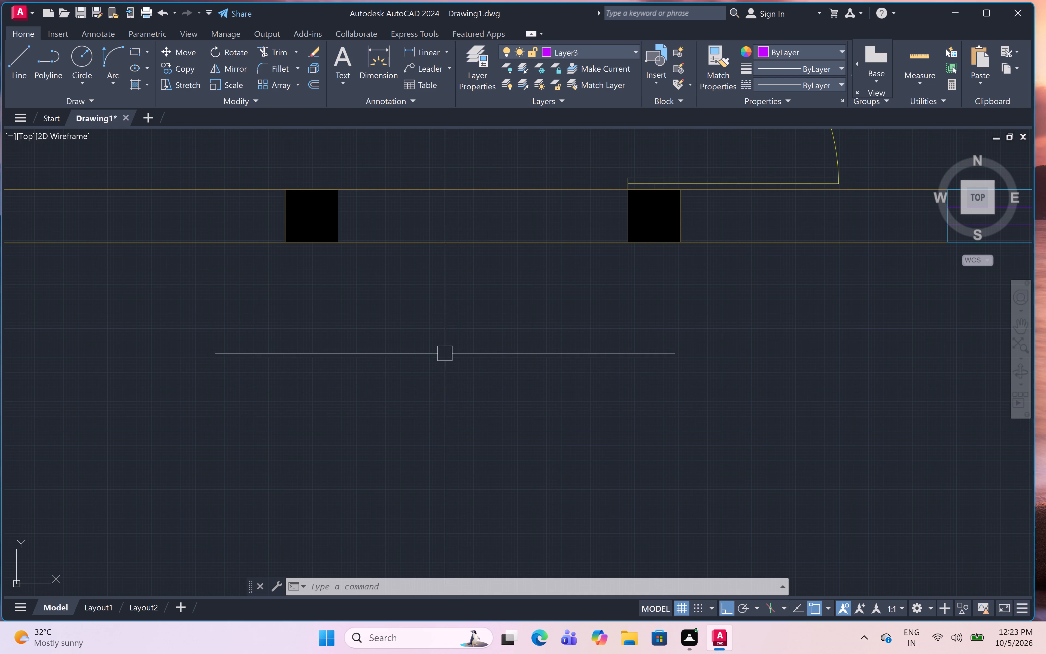
{"action": "key", "text": "t"}
{"action": "key", "text": "r"}
{"action": "key", "text": "space"}
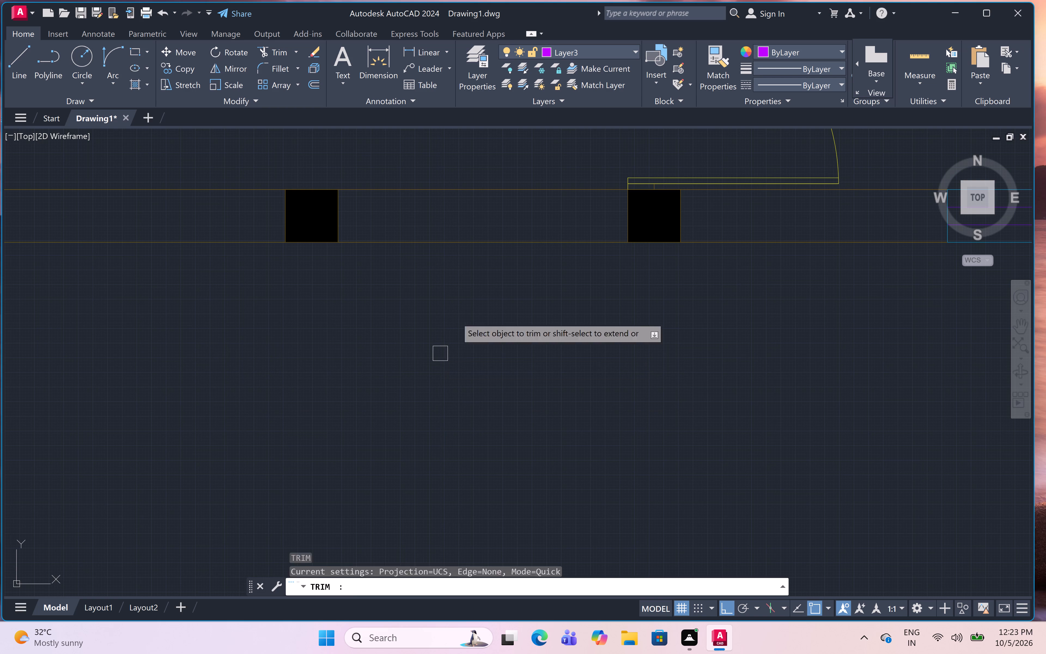
{"action": "left_click_drag", "start_coordinate": [449, 168], "coordinate": [449, 172]}
{"action": "left_click", "coordinate": [460, 327]}
{"action": "key", "text": "Escape"}
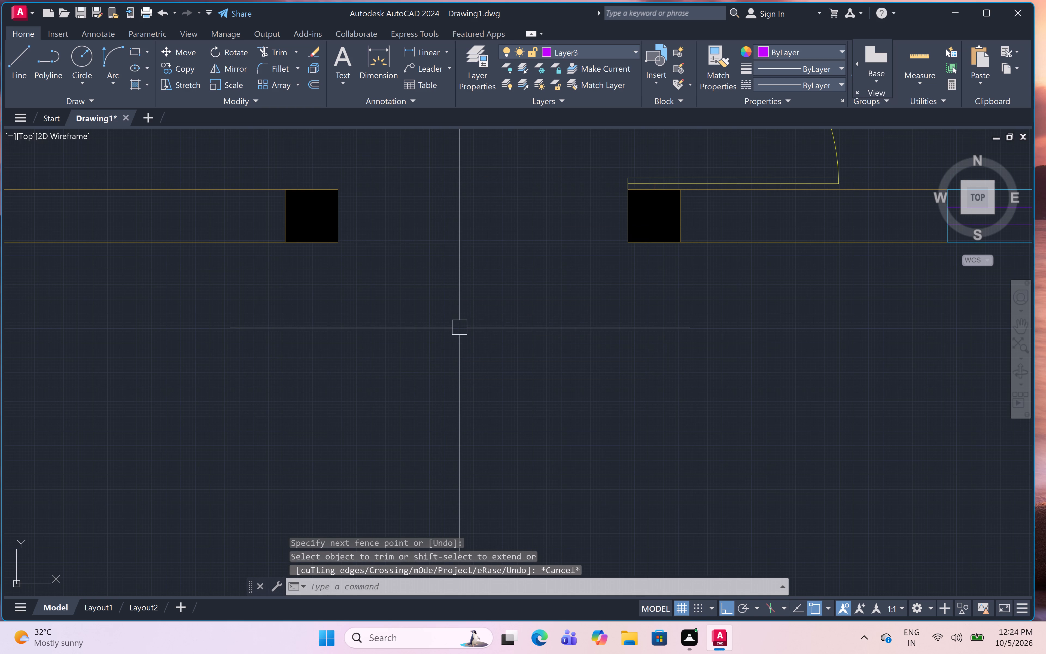
Draw a three-sided entrance-step outline extending 30" below the wall and about 5'-7.5" wide, between the two columns' outer bottom corners.
{"action": "type", "text": "l"}
{"action": "key", "text": "space"}
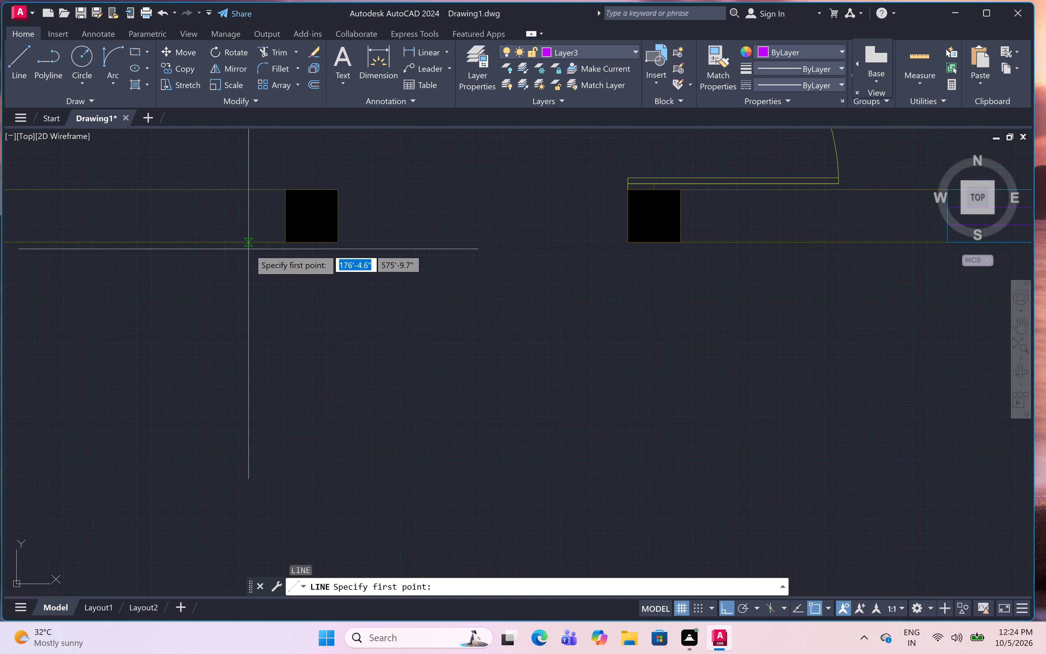
{"action": "left_click_drag", "start_coordinate": [284, 243], "coordinate": [285, 248]}
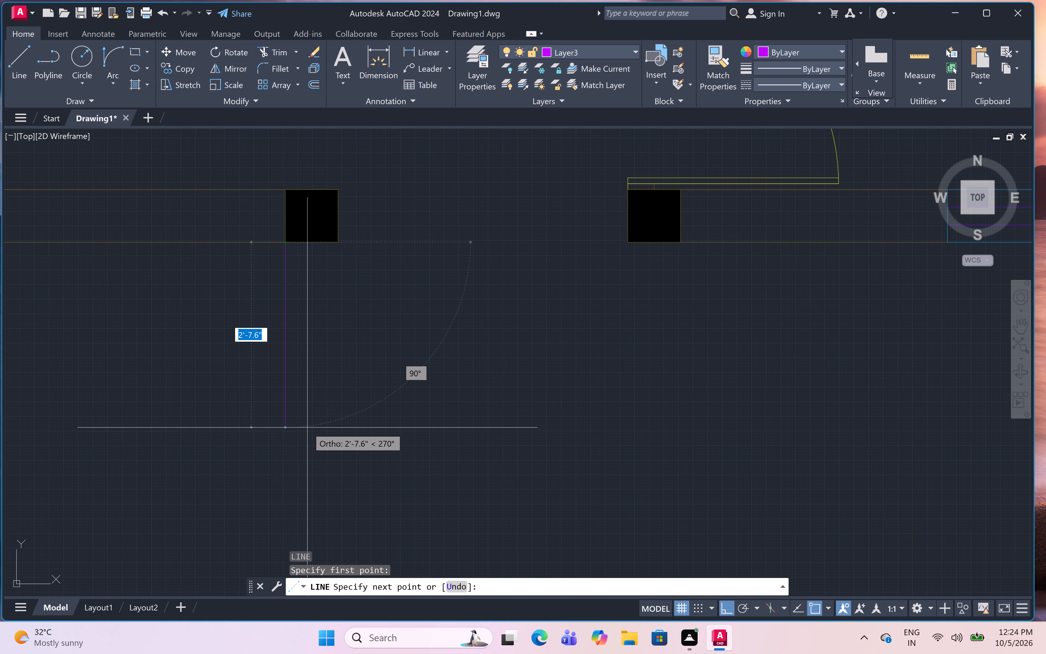
{"action": "type", "text": "30"}
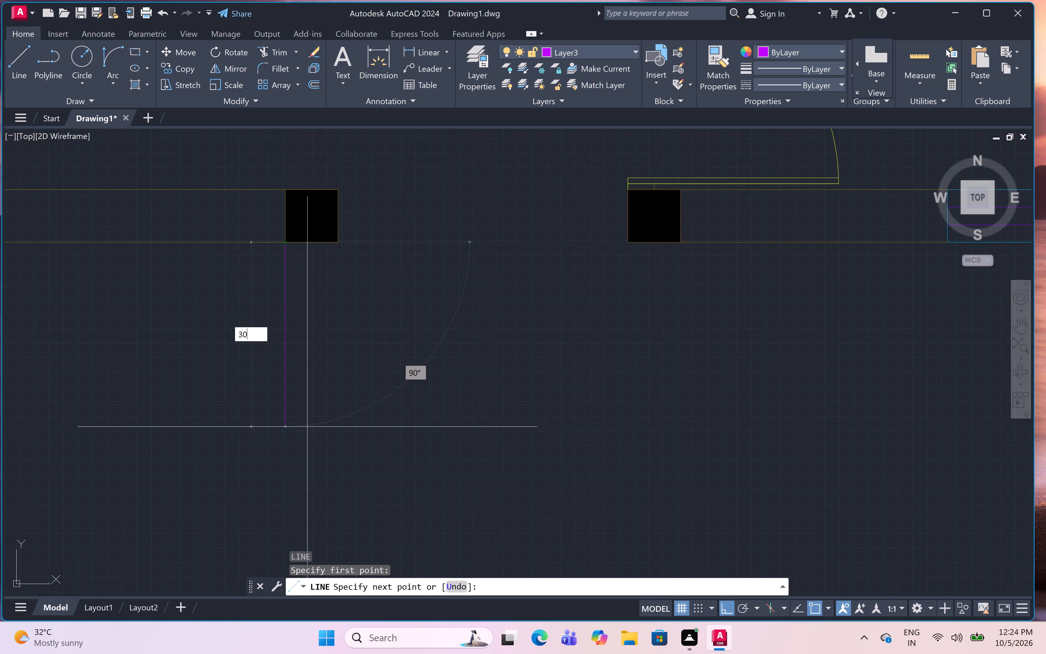
{"action": "key", "text": "shift+quotedbl"}
{"action": "key", "text": "space"}
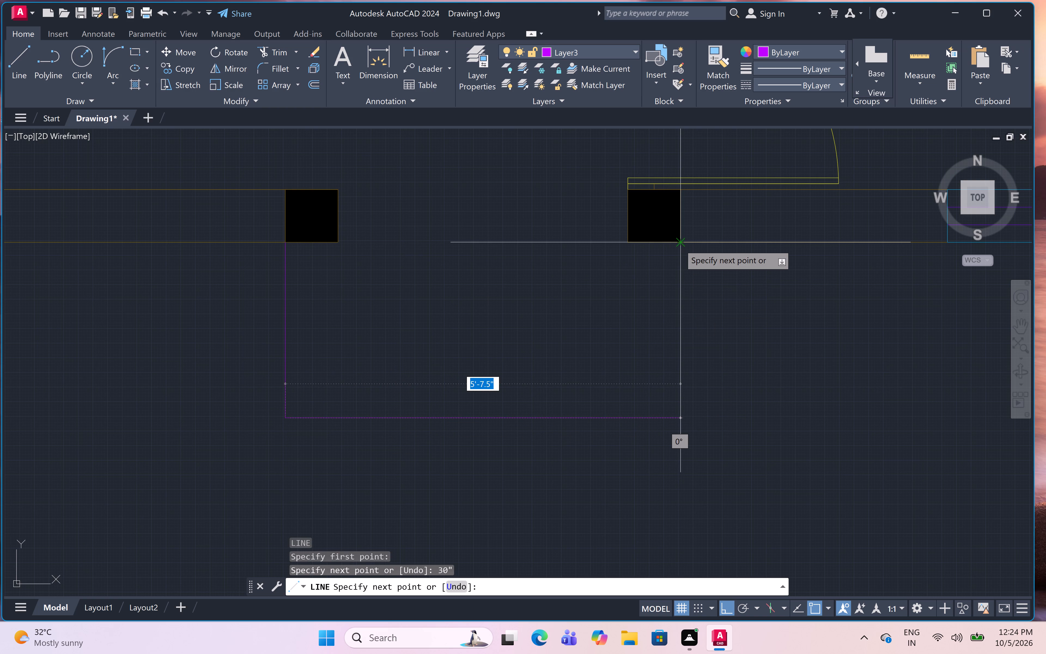
{"action": "left_click", "coordinate": [680, 419]}
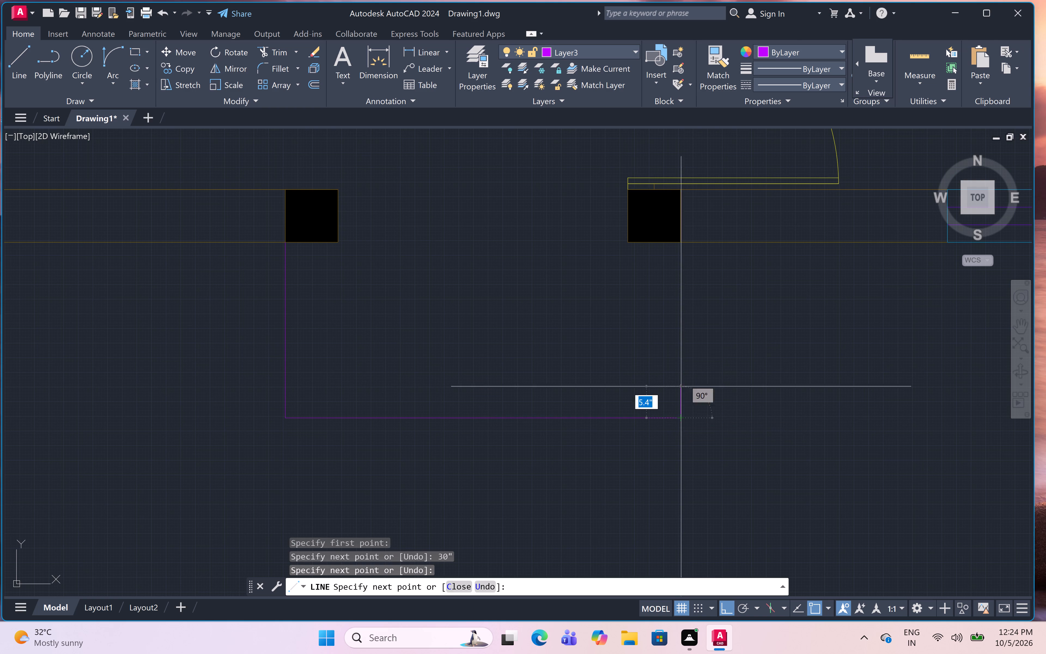
{"action": "left_click_drag", "start_coordinate": [679, 238], "coordinate": [680, 243]}
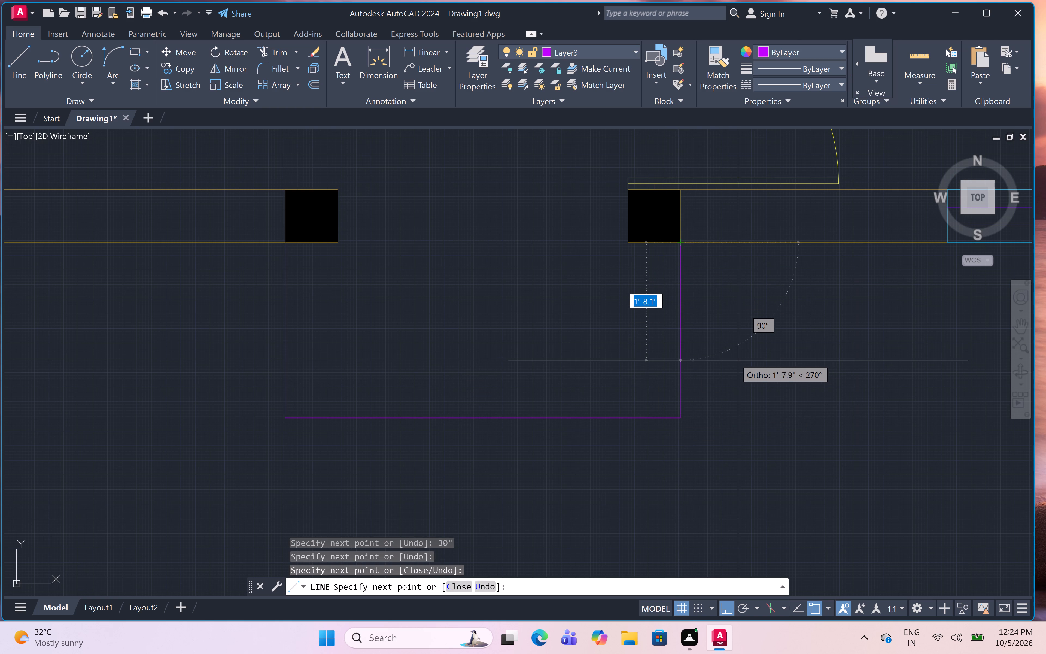
{"action": "key", "text": "Escape"}
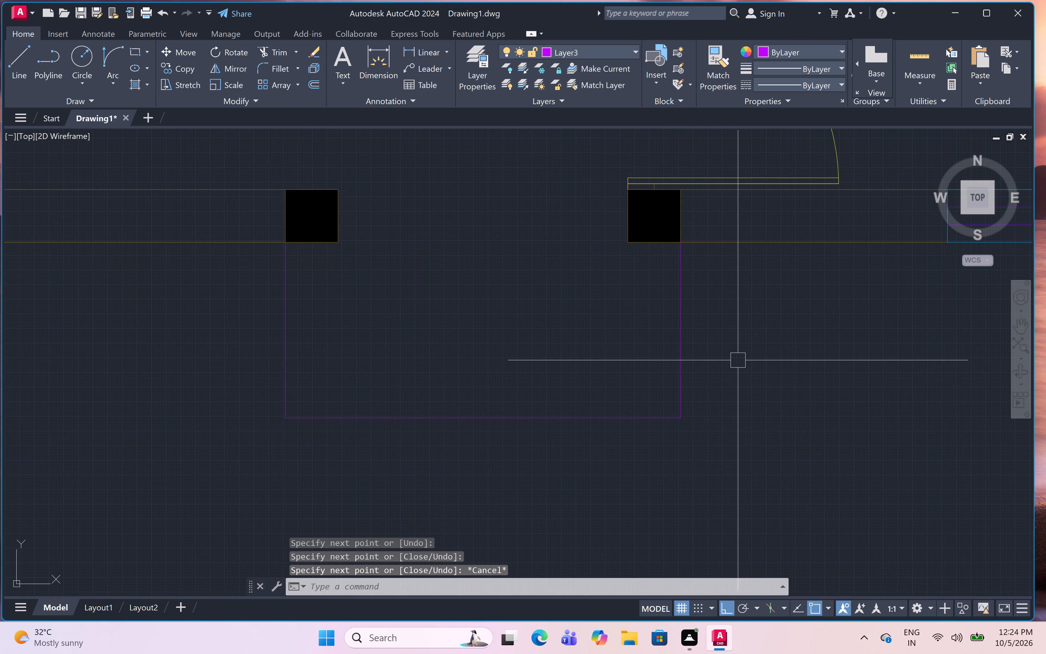
Offset the bottom line of the entrance-step outline inward three times at 10" spacing, up to the wall.
{"action": "type", "text": "od"}
{"action": "key", "text": "BackSpace"}
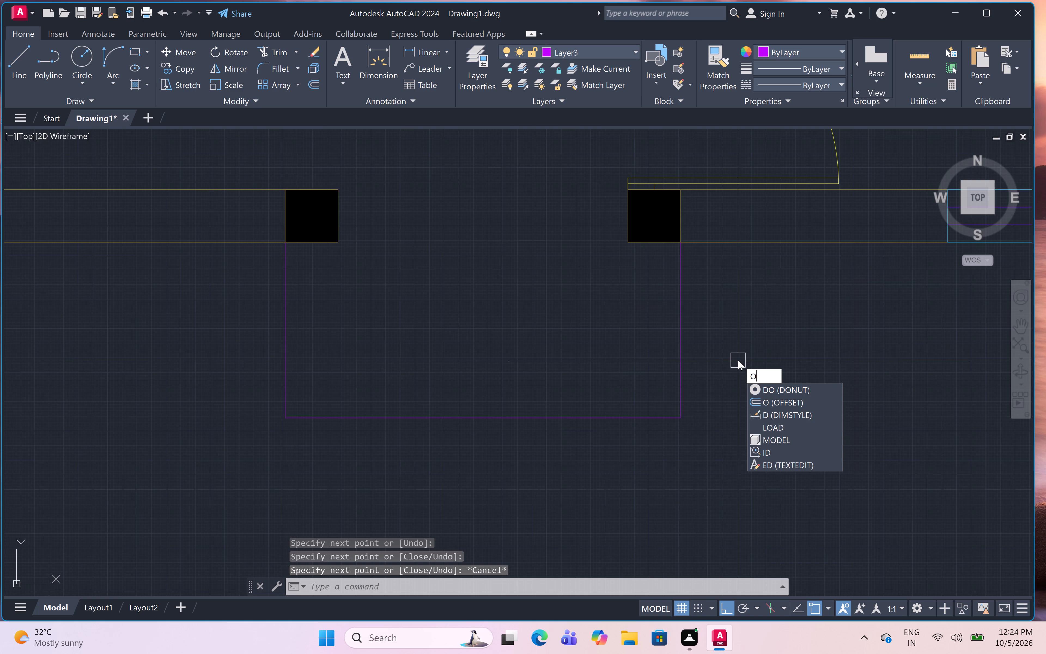
{"action": "type", "text": "ff"}
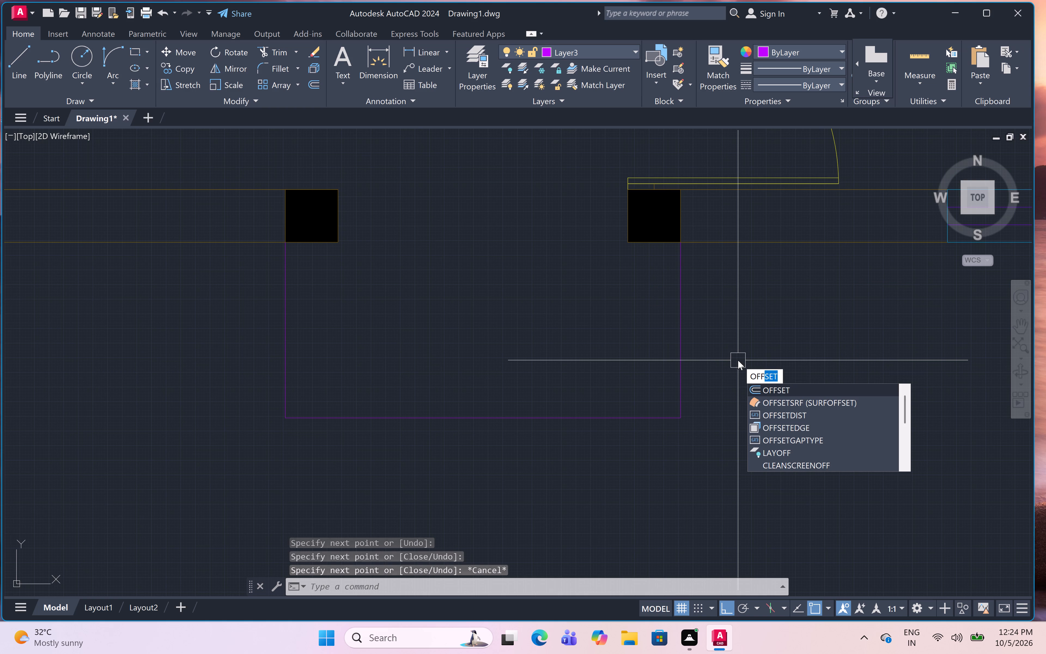
{"action": "key", "text": "space"}
{"action": "type", "text": "10"}
{"action": "key", "text": "shift+quotedbl"}
{"action": "key", "text": "space"}
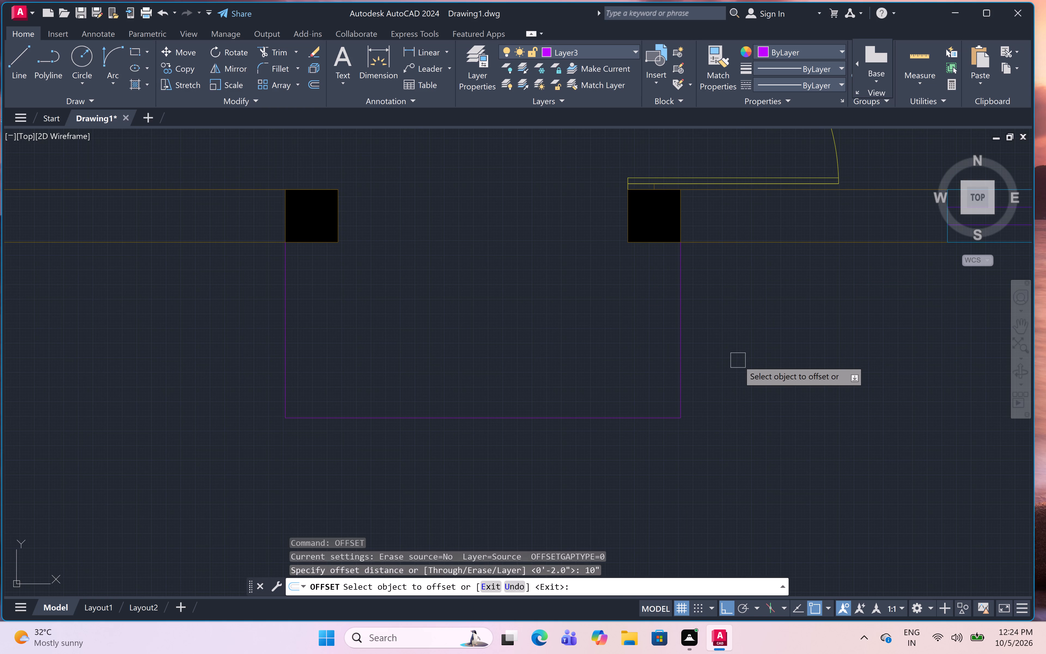
{"action": "left_click_drag", "start_coordinate": [587, 414], "coordinate": [587, 411]}
{"action": "left_click", "coordinate": [588, 335]}
{"action": "left_click", "coordinate": [584, 356]}
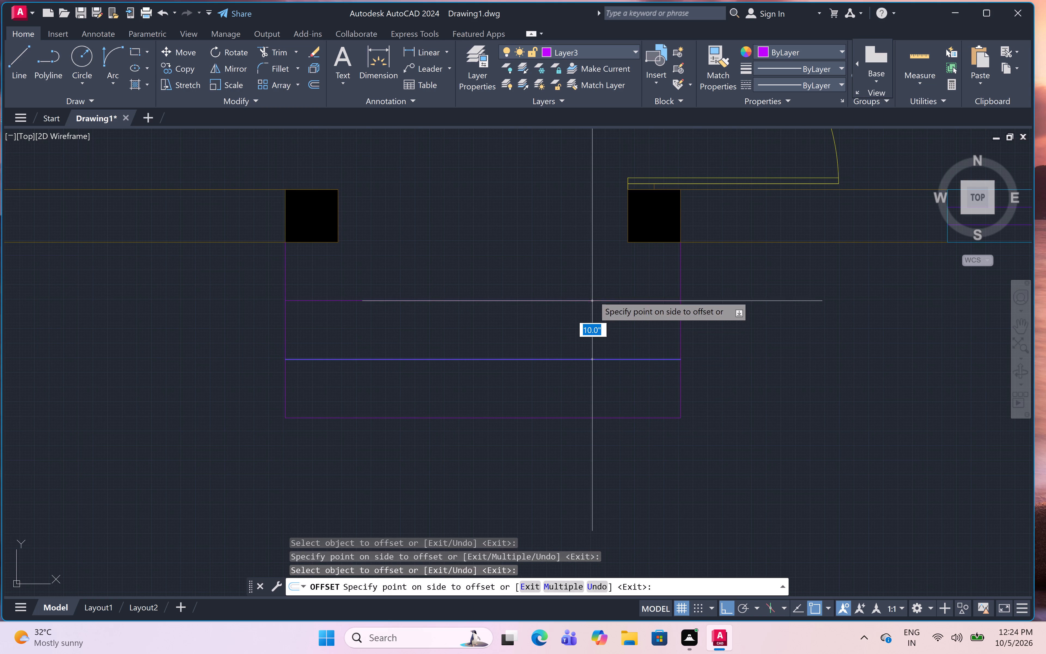
{"action": "left_click", "coordinate": [593, 288]}
{"action": "left_click", "coordinate": [590, 303]}
{"action": "left_click", "coordinate": [592, 220]}
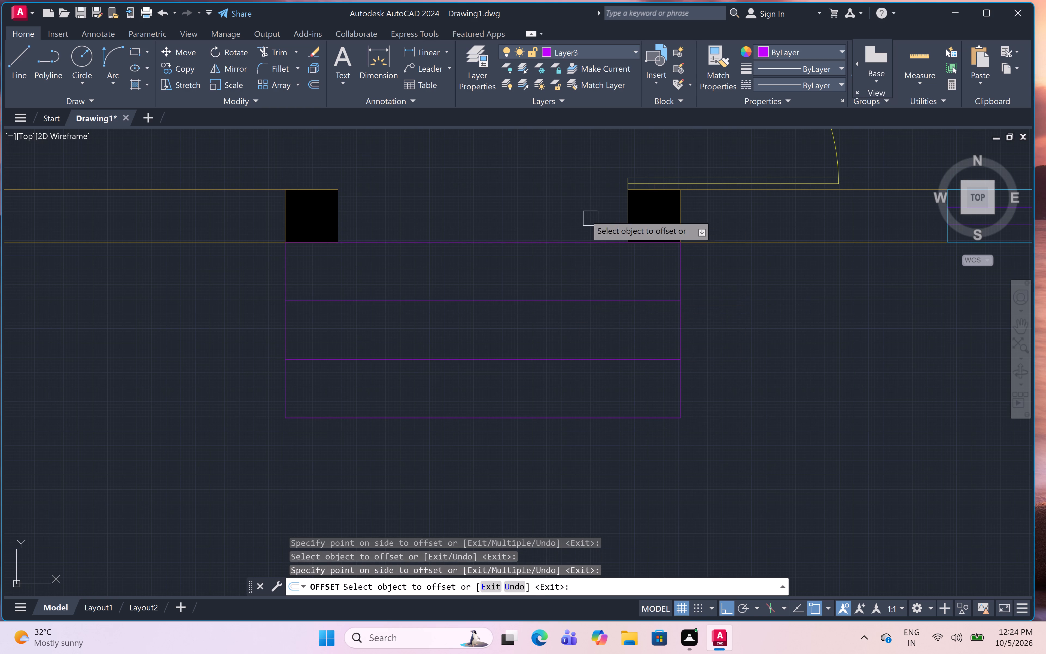
Inspect the entrance steps within the whole floor plan and the staircase.
{"action": "scroll", "coordinate": [557, 250], "scroll_direction": "down", "scroll_amount": 2}
{"action": "scroll", "coordinate": [559, 253], "scroll_direction": "up", "scroll_amount": 1}
{"action": "scroll", "coordinate": [559, 254], "scroll_direction": "down", "scroll_amount": 7}
{"action": "scroll", "coordinate": [565, 262], "scroll_direction": "up", "scroll_amount": 1}
{"action": "scroll", "coordinate": [571, 268], "scroll_direction": "down", "scroll_amount": 2}
{"action": "scroll", "coordinate": [571, 268], "scroll_direction": "up", "scroll_amount": 3}
{"action": "scroll", "coordinate": [571, 268], "scroll_direction": "down", "scroll_amount": 1}
{"action": "scroll", "coordinate": [571, 268], "scroll_direction": "up", "scroll_amount": 1}
{"action": "scroll", "coordinate": [571, 268], "scroll_direction": "down", "scroll_amount": 5}
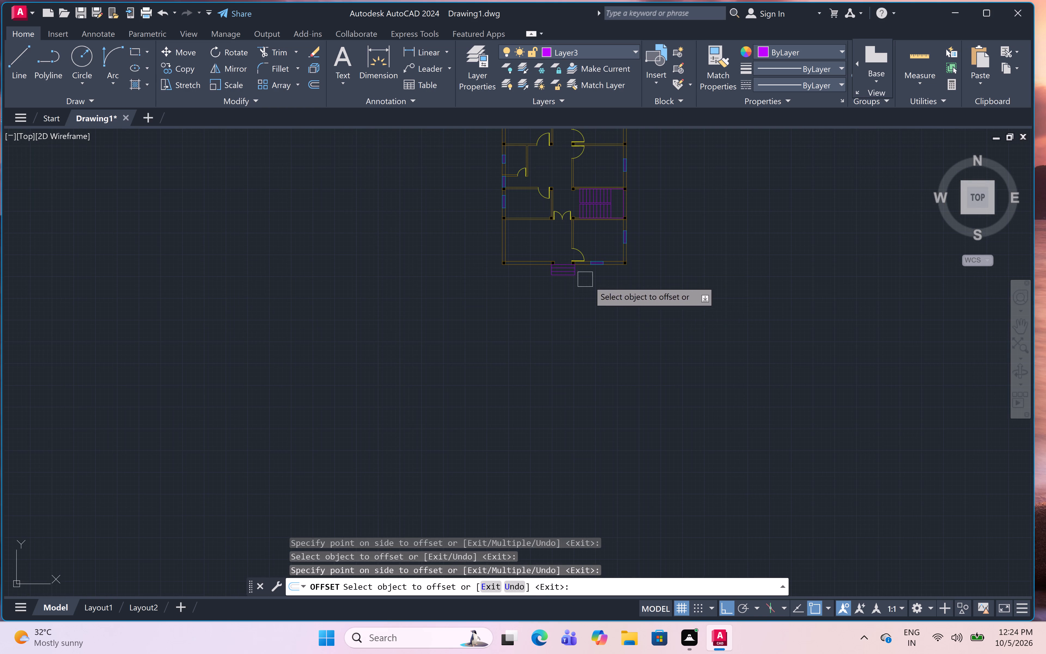
{"action": "scroll", "coordinate": [652, 276], "scroll_direction": "down", "scroll_amount": 2}
{"action": "scroll", "coordinate": [652, 276], "scroll_direction": "up", "scroll_amount": 1}
{"action": "scroll", "coordinate": [652, 276], "scroll_direction": "down", "scroll_amount": 1}
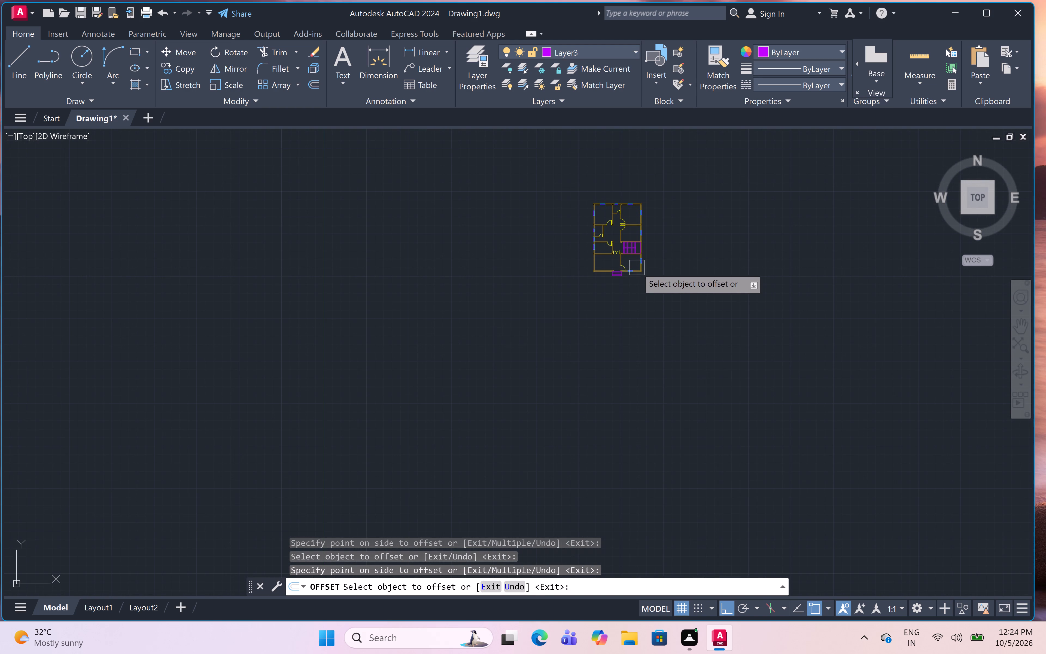
{"action": "scroll", "coordinate": [625, 242], "scroll_direction": "down", "scroll_amount": 1}
{"action": "scroll", "coordinate": [625, 242], "scroll_direction": "up", "scroll_amount": 10}
{"action": "scroll", "coordinate": [625, 242], "scroll_direction": "down", "scroll_amount": 1}
{"action": "scroll", "coordinate": [625, 242], "scroll_direction": "up", "scroll_amount": 5}
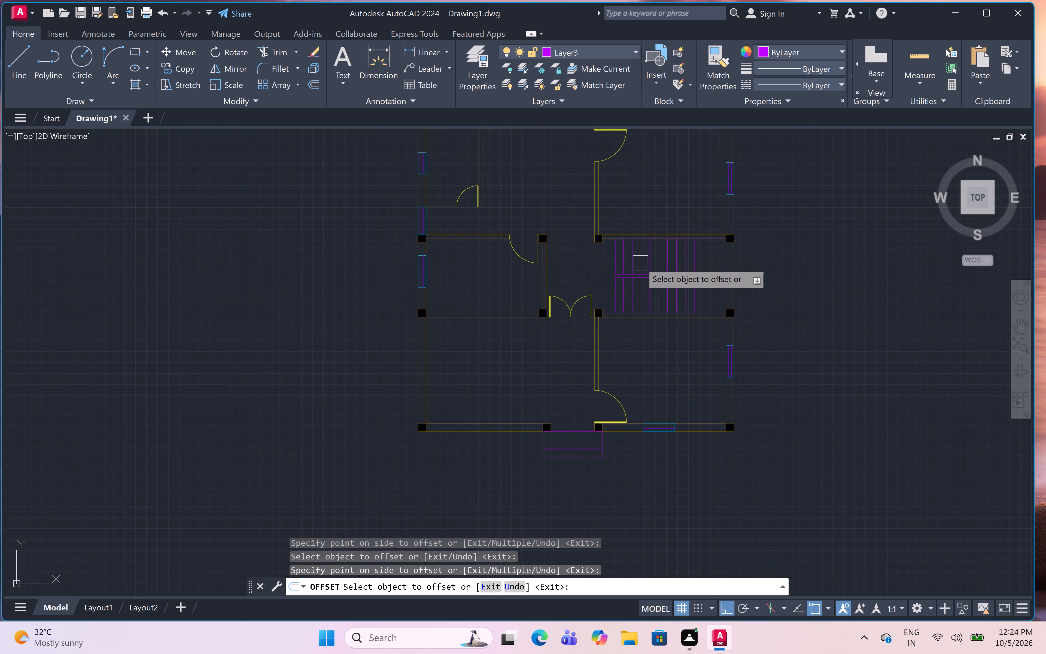
{"action": "scroll", "coordinate": [637, 267], "scroll_direction": "up", "scroll_amount": 2}
{"action": "scroll", "coordinate": [637, 267], "scroll_direction": "down", "scroll_amount": 3}
{"action": "scroll", "coordinate": [637, 267], "scroll_direction": "up", "scroll_amount": 3}
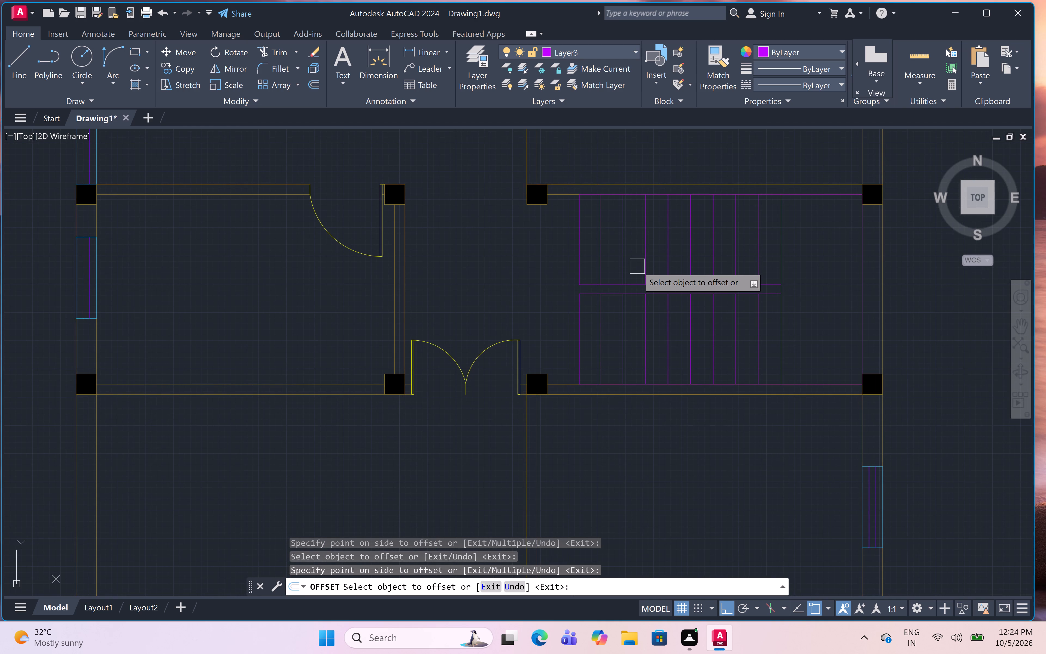
{"action": "key", "text": "Escape"}
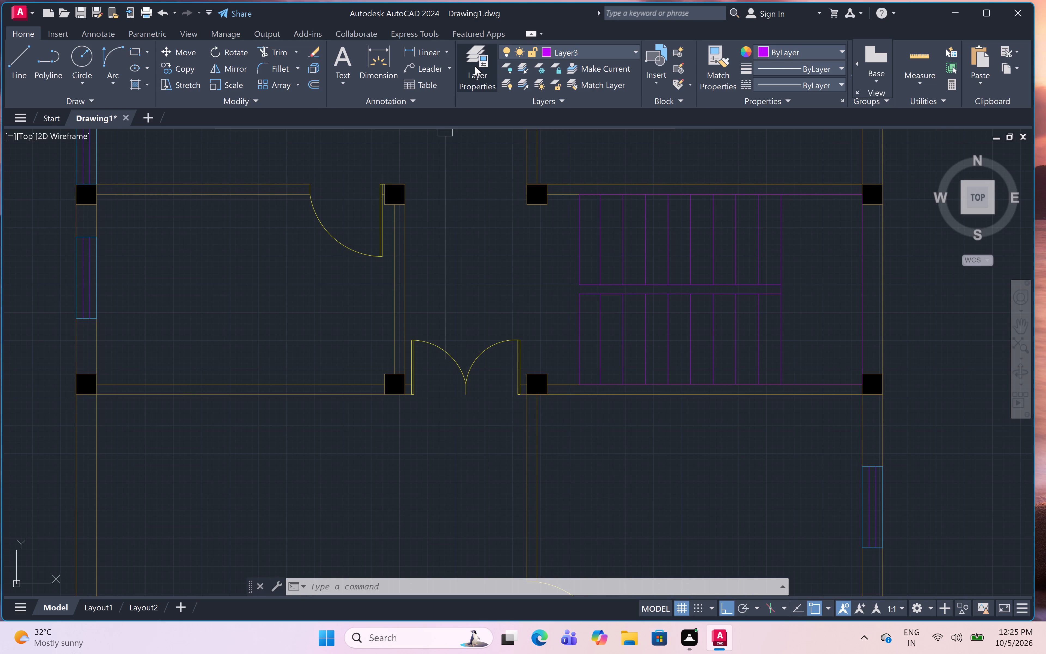
Create a new layer with the dark red index color 12.
{"action": "left_click", "coordinate": [475, 66]}
{"action": "right_click", "coordinate": [245, 186]}
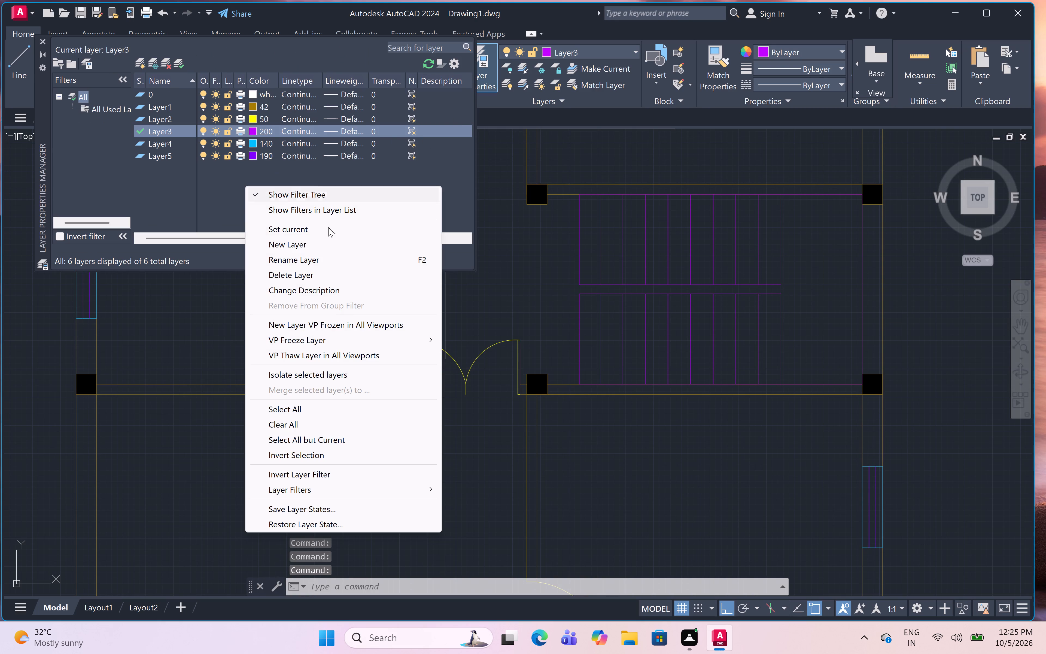
{"action": "left_click", "coordinate": [343, 249]}
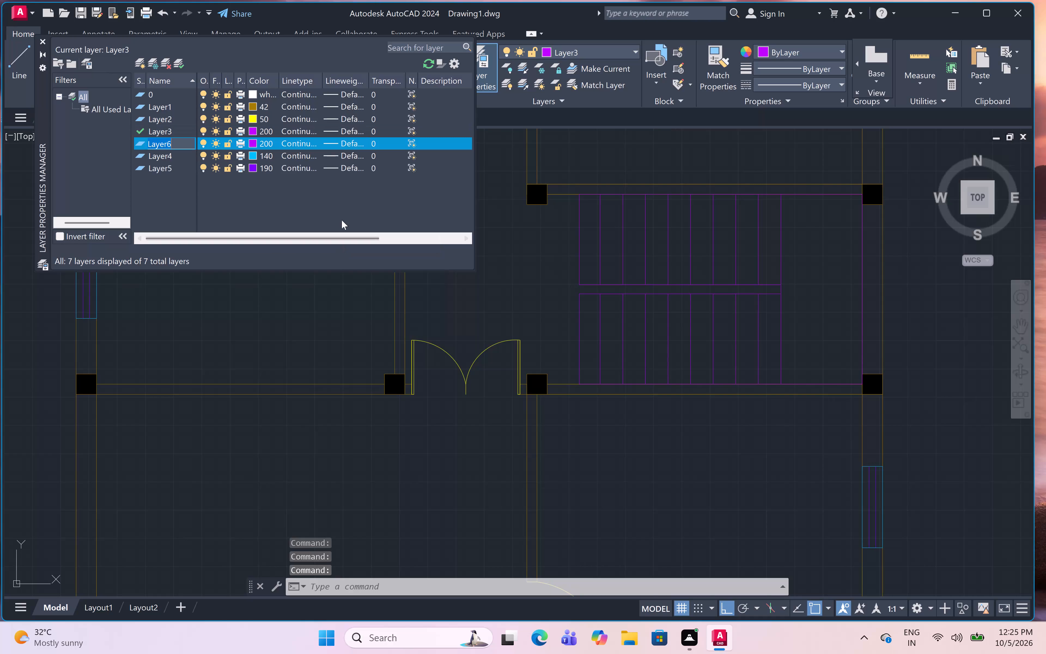
{"action": "left_click", "coordinate": [252, 139]}
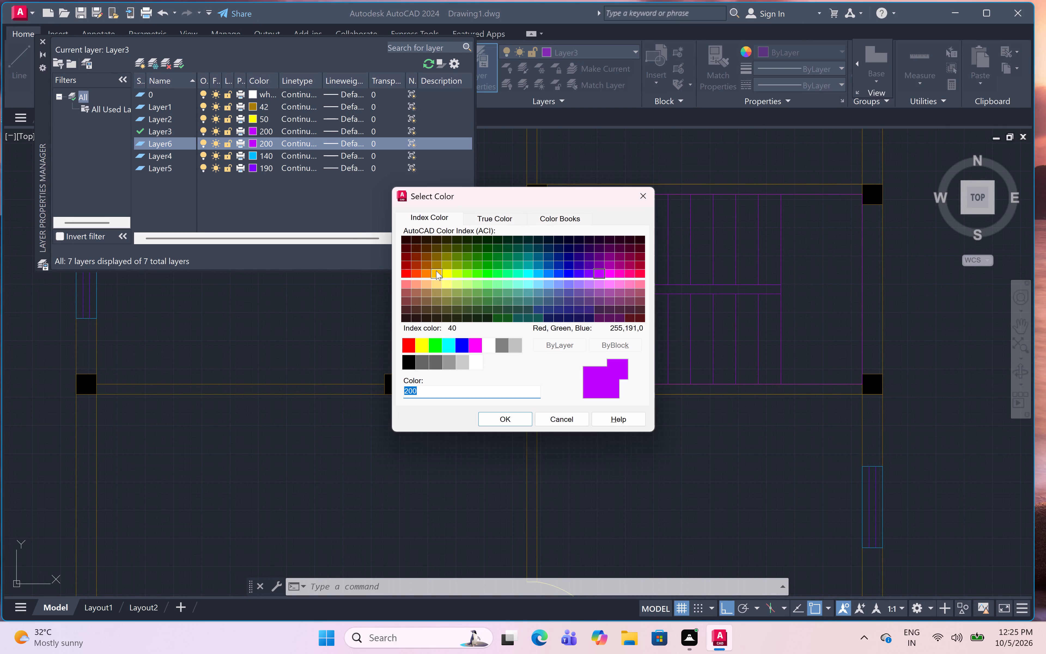
{"action": "left_click", "coordinate": [406, 269]}
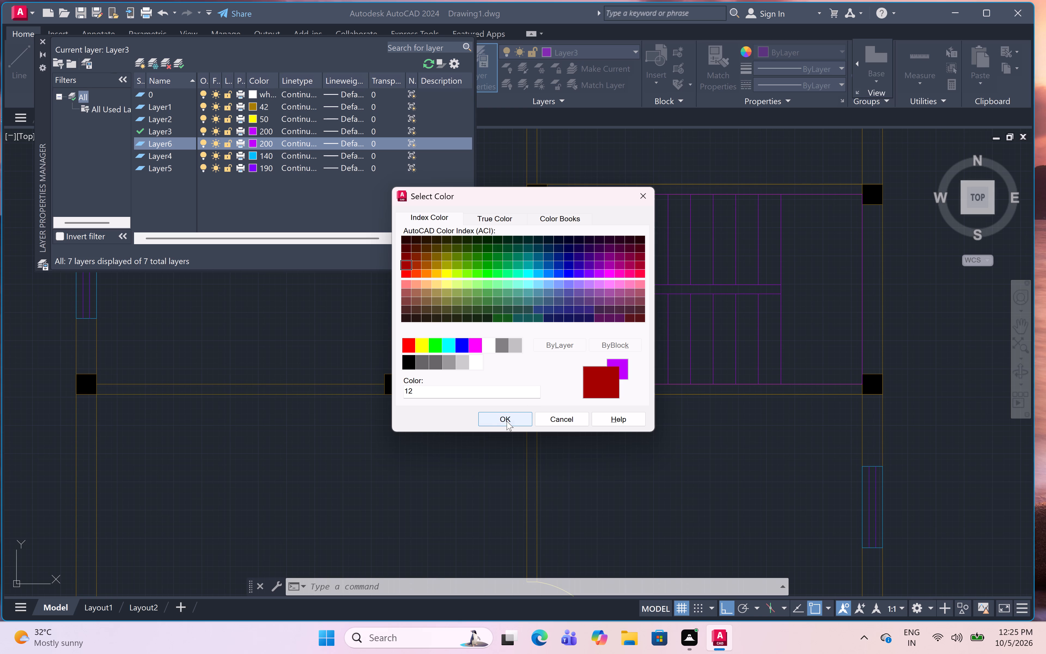
{"action": "left_click", "coordinate": [506, 421]}
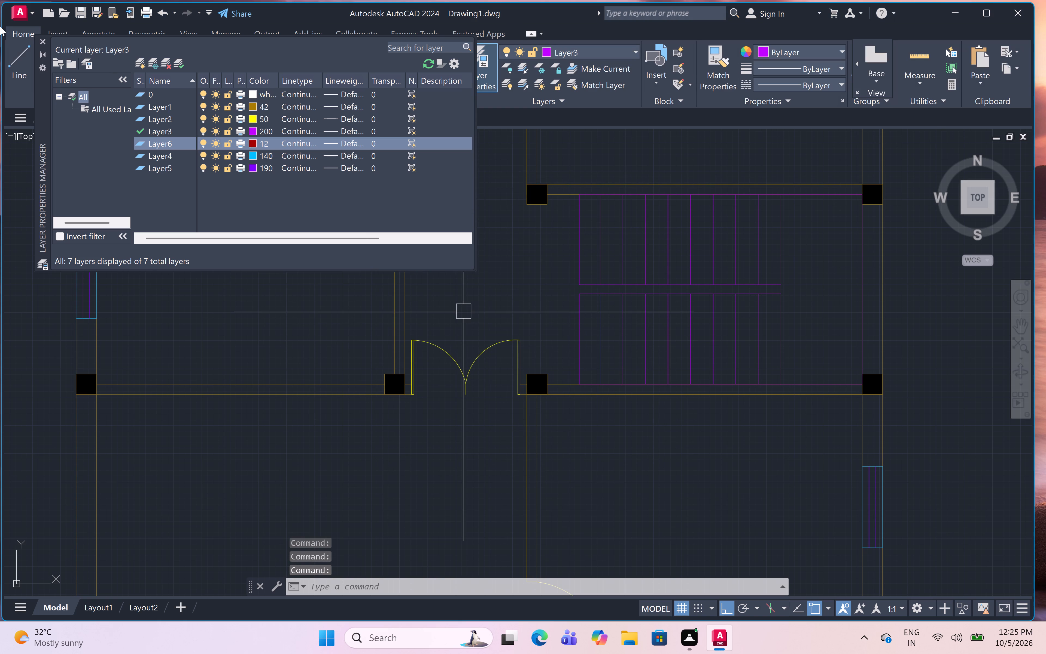
{"action": "left_click", "coordinate": [46, 39]}
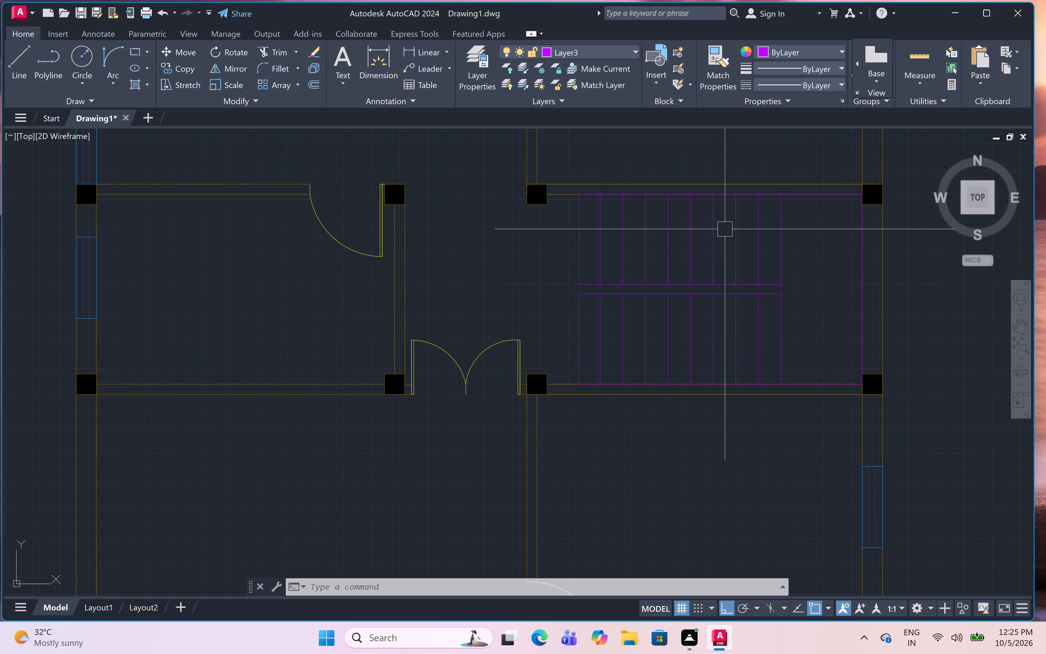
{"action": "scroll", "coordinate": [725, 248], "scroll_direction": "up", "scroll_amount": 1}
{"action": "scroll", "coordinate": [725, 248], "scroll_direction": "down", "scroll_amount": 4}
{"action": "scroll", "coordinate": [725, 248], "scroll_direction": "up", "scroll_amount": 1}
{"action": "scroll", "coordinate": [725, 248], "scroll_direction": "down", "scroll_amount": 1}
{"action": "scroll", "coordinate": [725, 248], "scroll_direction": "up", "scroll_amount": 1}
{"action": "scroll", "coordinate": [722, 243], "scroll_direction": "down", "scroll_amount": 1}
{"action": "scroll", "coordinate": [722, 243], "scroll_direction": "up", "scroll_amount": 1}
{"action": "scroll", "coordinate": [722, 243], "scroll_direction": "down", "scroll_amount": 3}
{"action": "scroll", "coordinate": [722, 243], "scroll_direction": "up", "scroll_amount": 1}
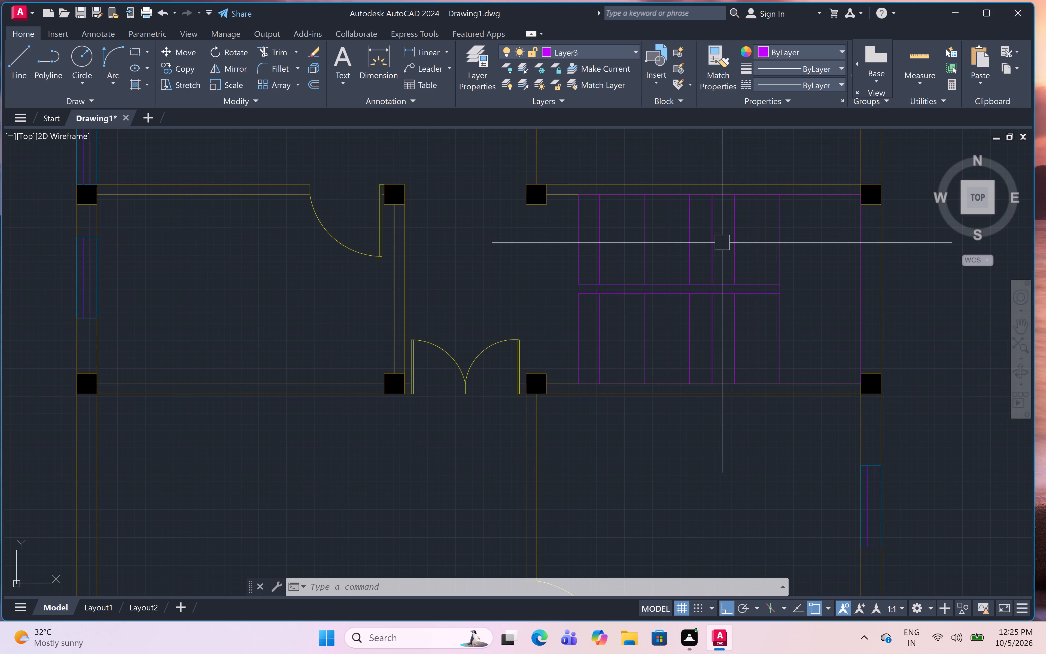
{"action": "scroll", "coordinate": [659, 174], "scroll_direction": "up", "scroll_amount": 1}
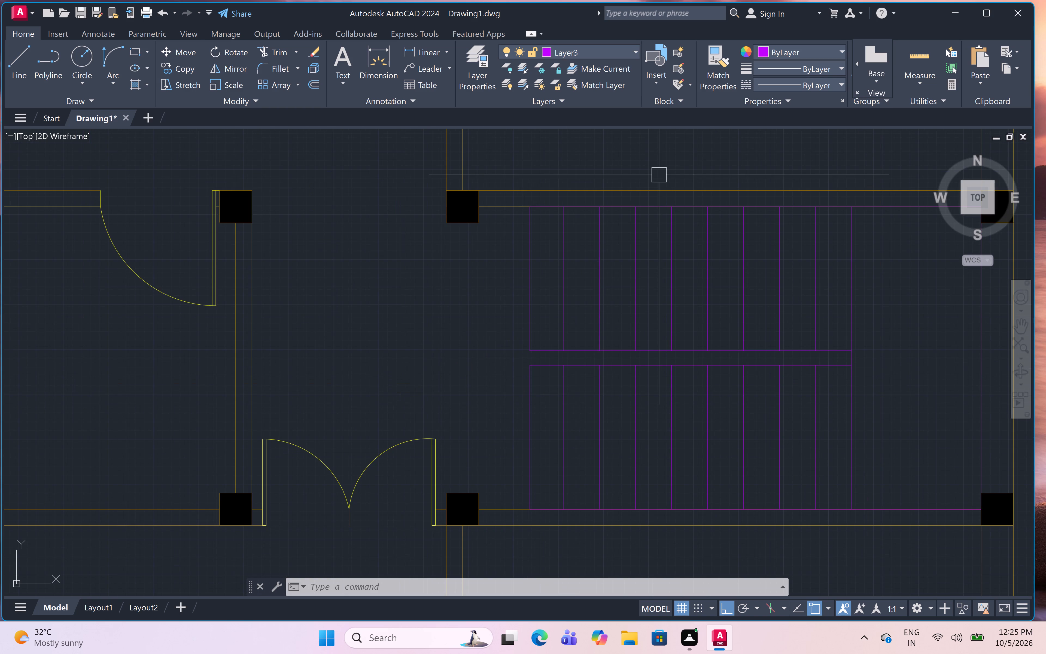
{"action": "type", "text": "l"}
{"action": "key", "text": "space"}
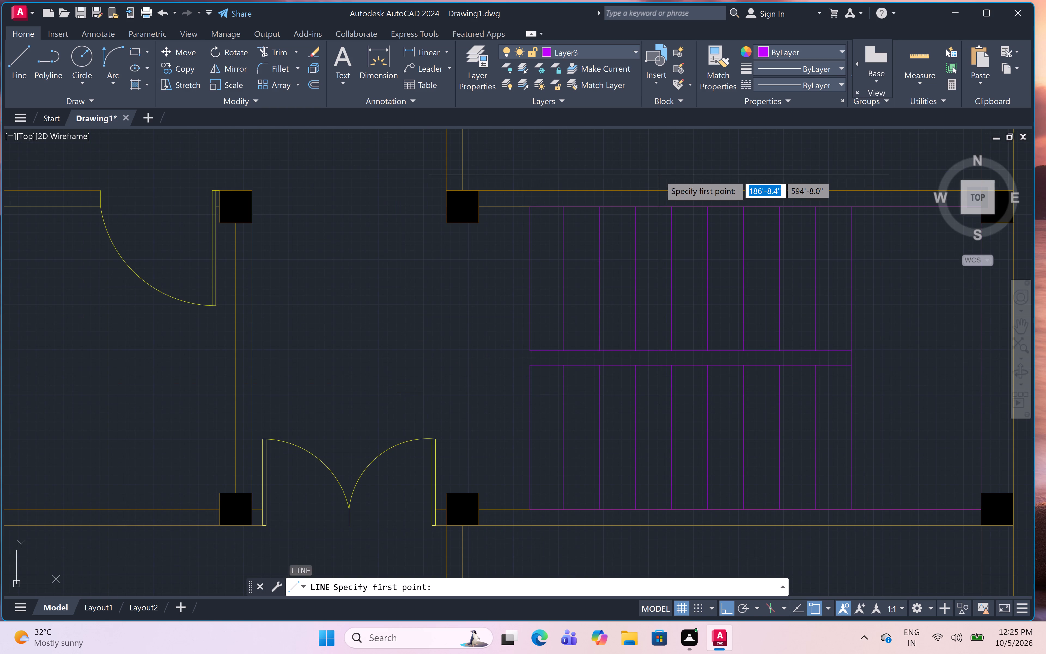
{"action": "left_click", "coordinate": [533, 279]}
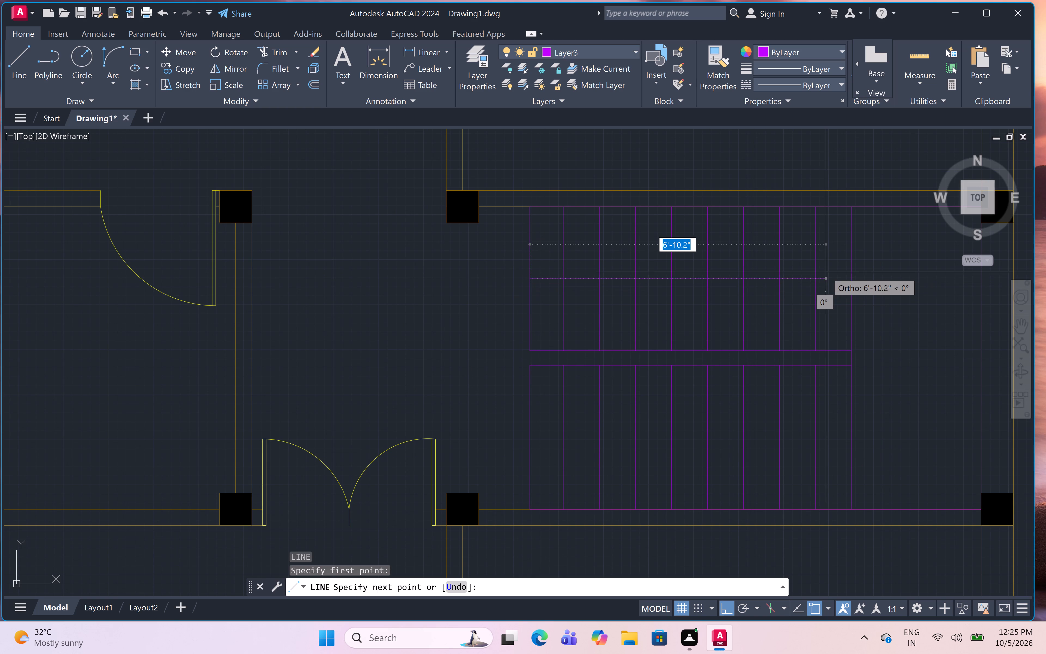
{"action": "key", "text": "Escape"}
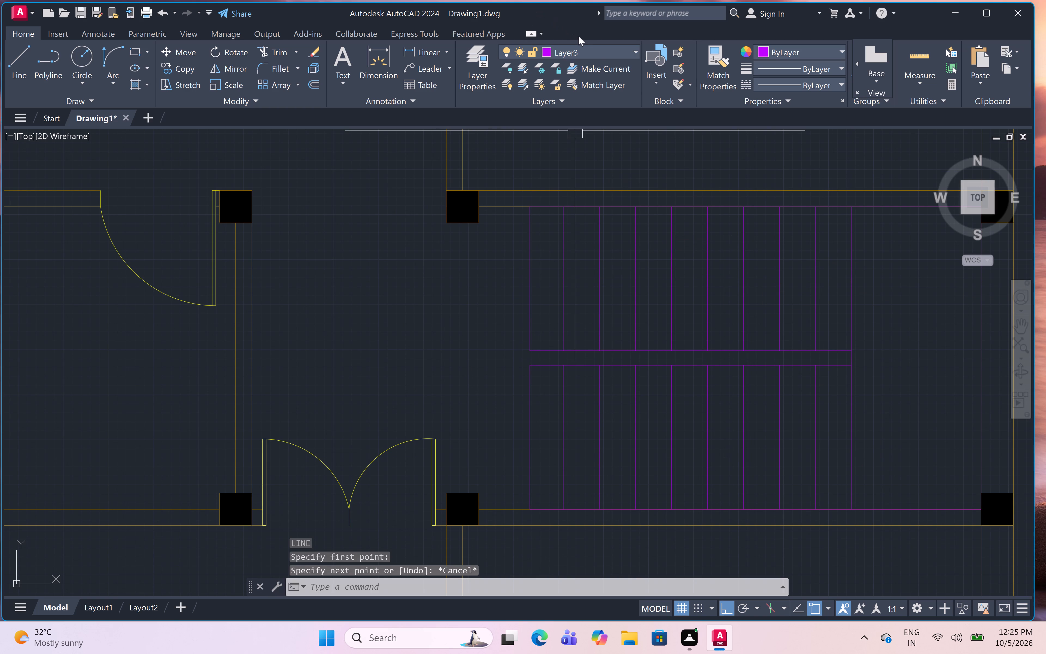
On Layer6, draw a horizontal line through the upper flight's middle, from its left edge's midpoint to the last tread line before its right edge.
{"action": "left_click", "coordinate": [603, 50]}
{"action": "left_click", "coordinate": [606, 165]}
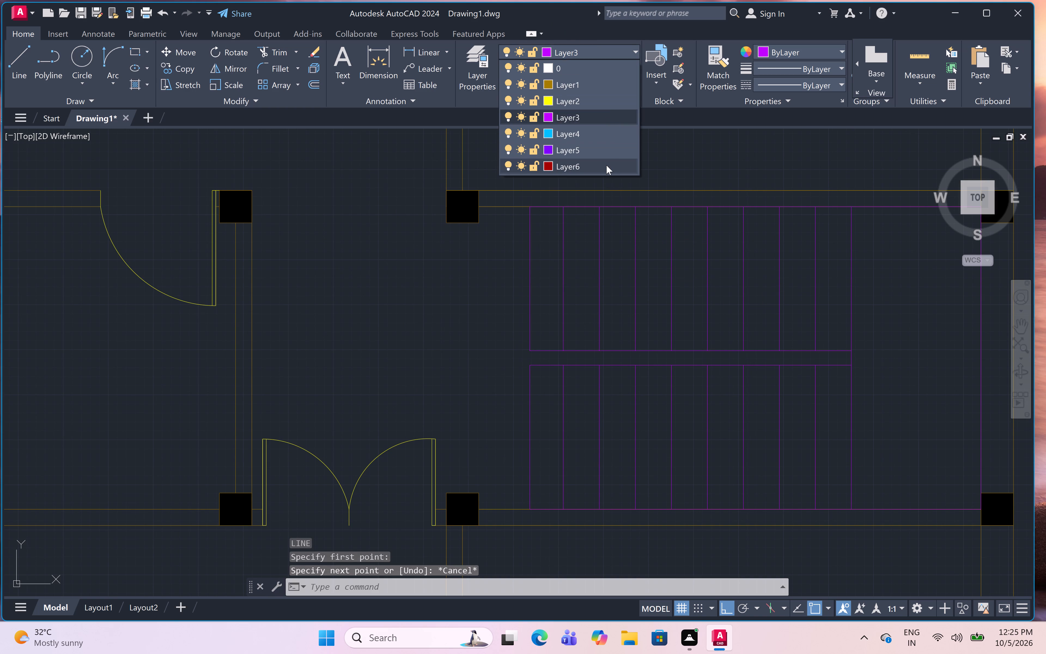
{"action": "key", "text": "l"}
{"action": "key", "text": "space"}
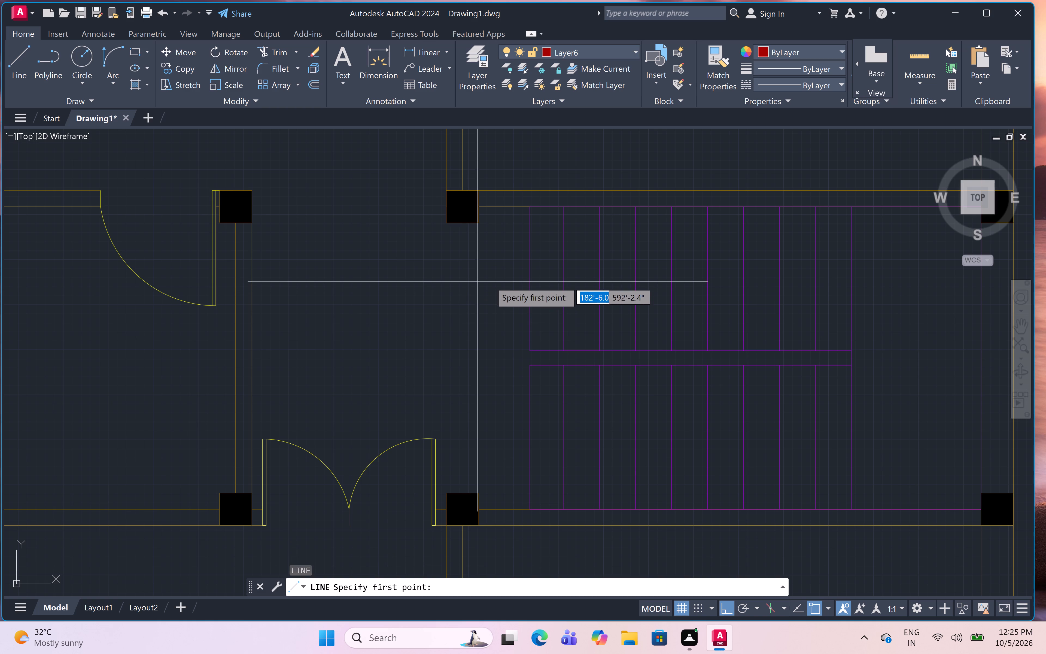
{"action": "left_click", "coordinate": [531, 282]}
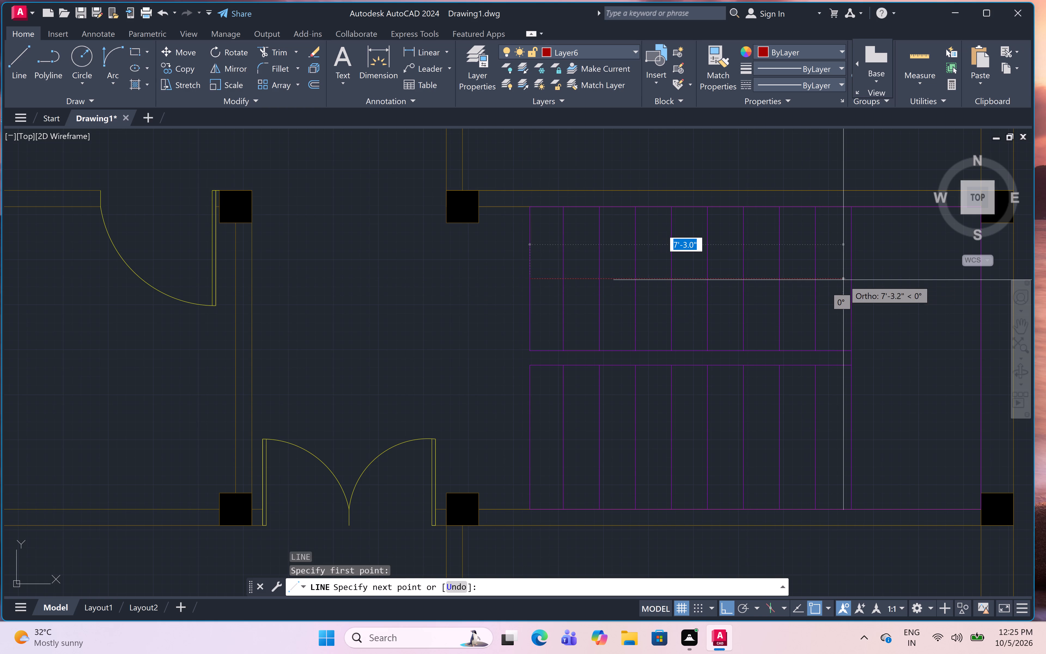
{"action": "left_click", "coordinate": [818, 280]}
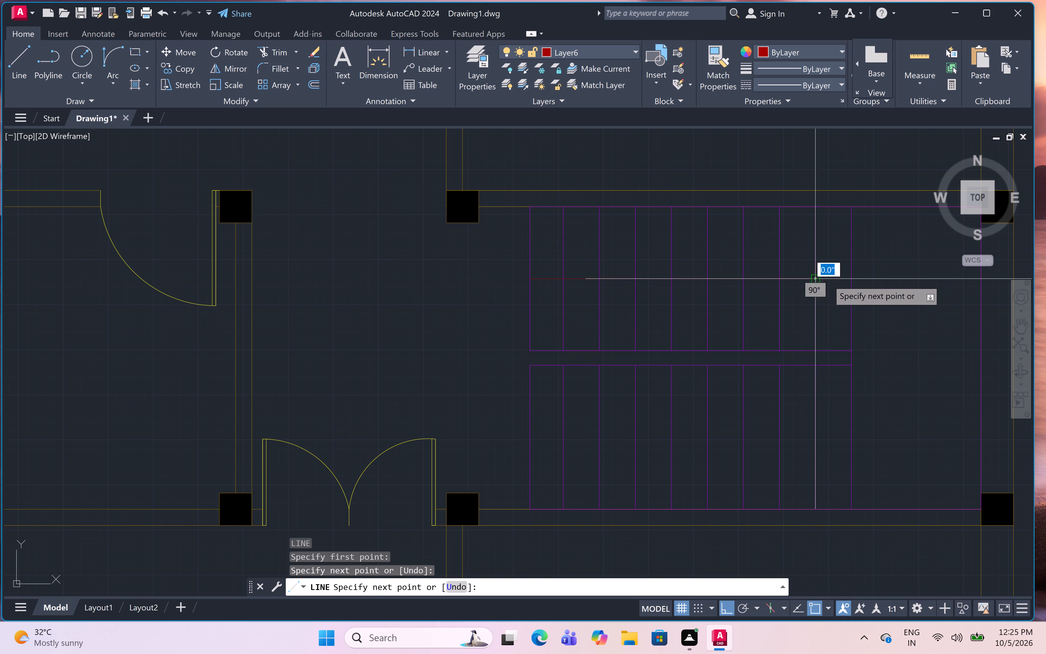
{"action": "key", "text": "Escape"}
Draw a vertical line centred on the red line's right end, going 6" up from it and 1' back down.
{"action": "scroll", "coordinate": [819, 275], "scroll_direction": "up", "scroll_amount": 1}
{"action": "scroll", "coordinate": [819, 275], "scroll_direction": "down", "scroll_amount": 1}
{"action": "scroll", "coordinate": [819, 275], "scroll_direction": "up", "scroll_amount": 4}
{"action": "scroll", "coordinate": [819, 275], "scroll_direction": "down", "scroll_amount": 1}
{"action": "scroll", "coordinate": [819, 275], "scroll_direction": "up", "scroll_amount": 1}
{"action": "scroll", "coordinate": [819, 275], "scroll_direction": "down", "scroll_amount": 2}
{"action": "scroll", "coordinate": [819, 275], "scroll_direction": "up", "scroll_amount": 1}
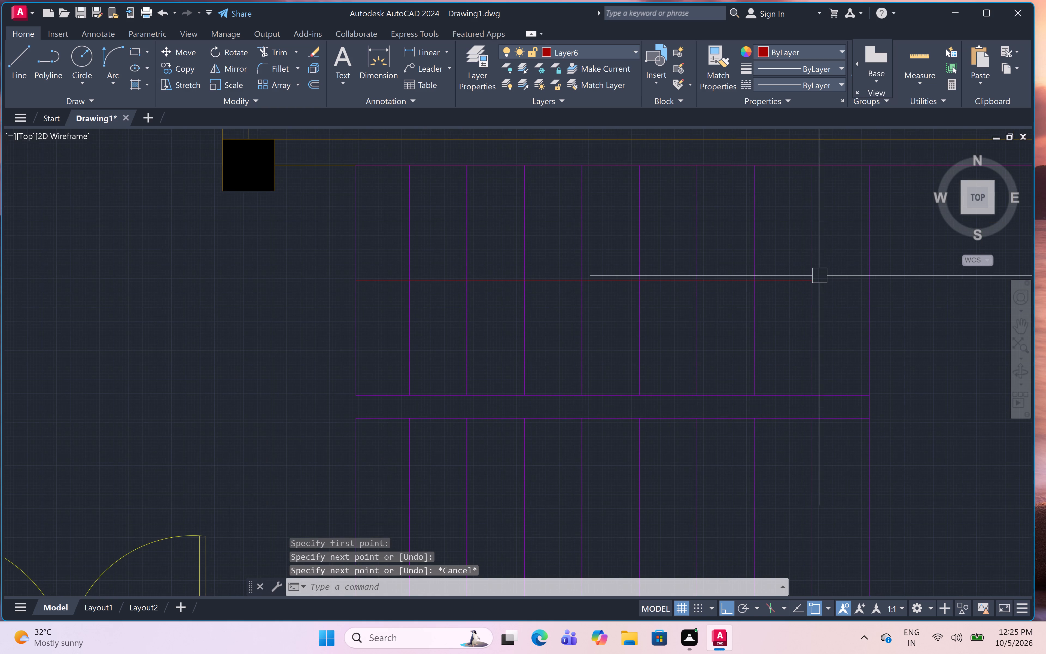
{"action": "type", "text": "l"}
{"action": "key", "text": "space"}
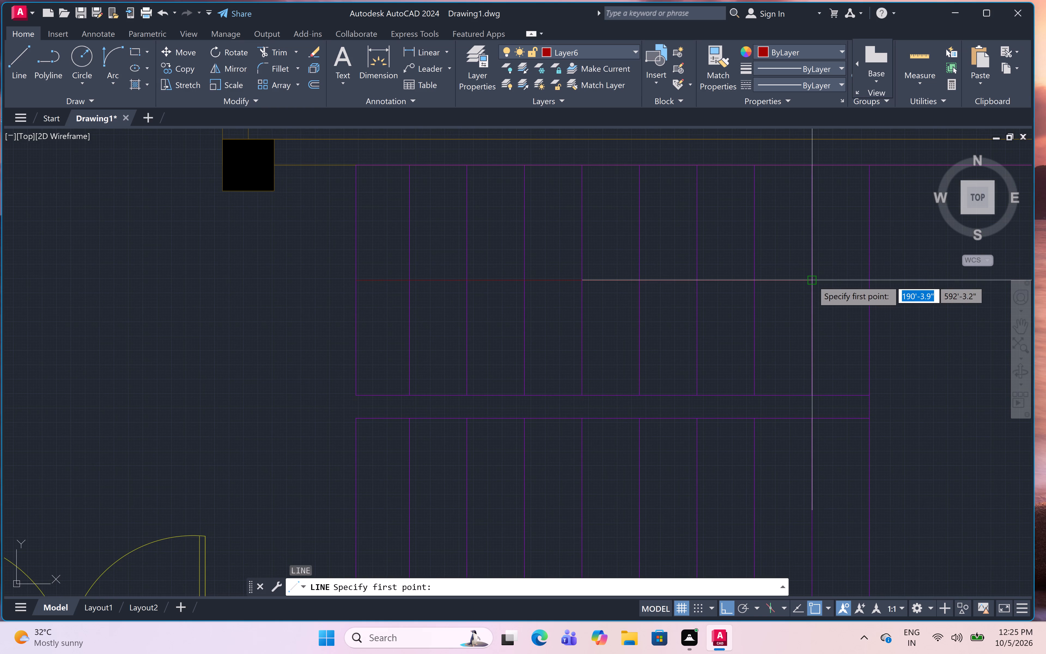
{"action": "left_click_drag", "start_coordinate": [812, 281], "coordinate": [811, 277]}
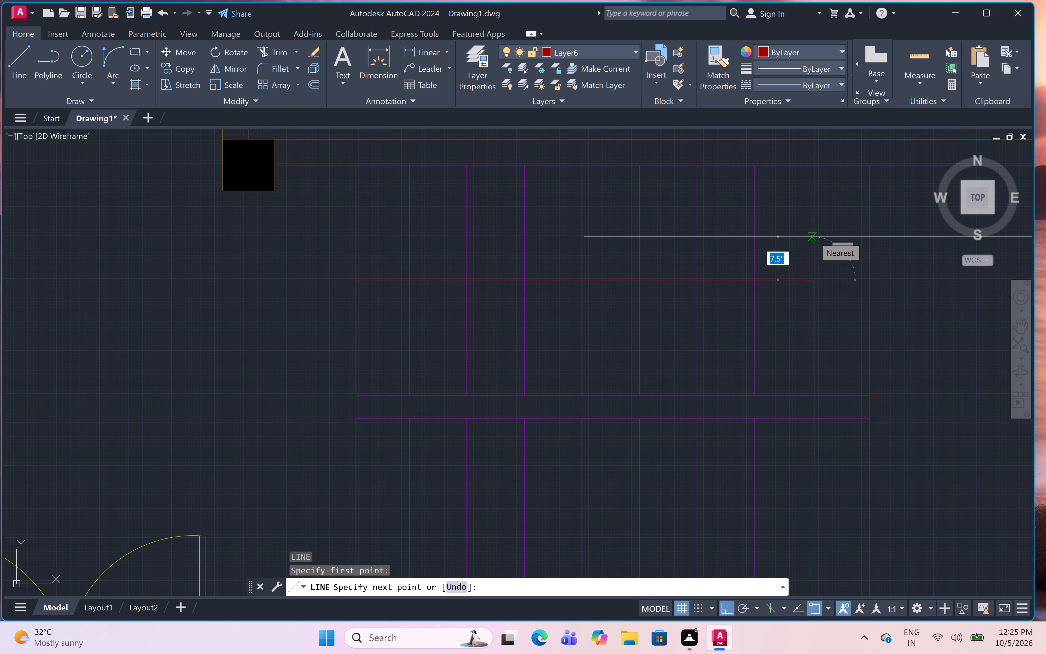
{"action": "key", "text": "2"}
{"action": "type", "text": "\""}
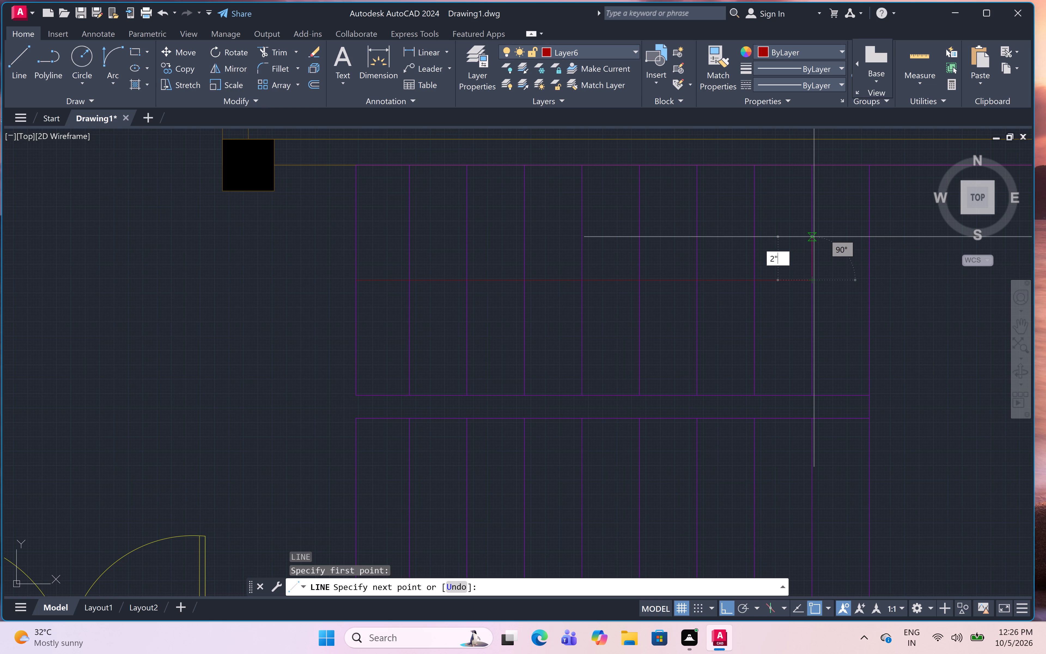
{"action": "key", "text": "space"}
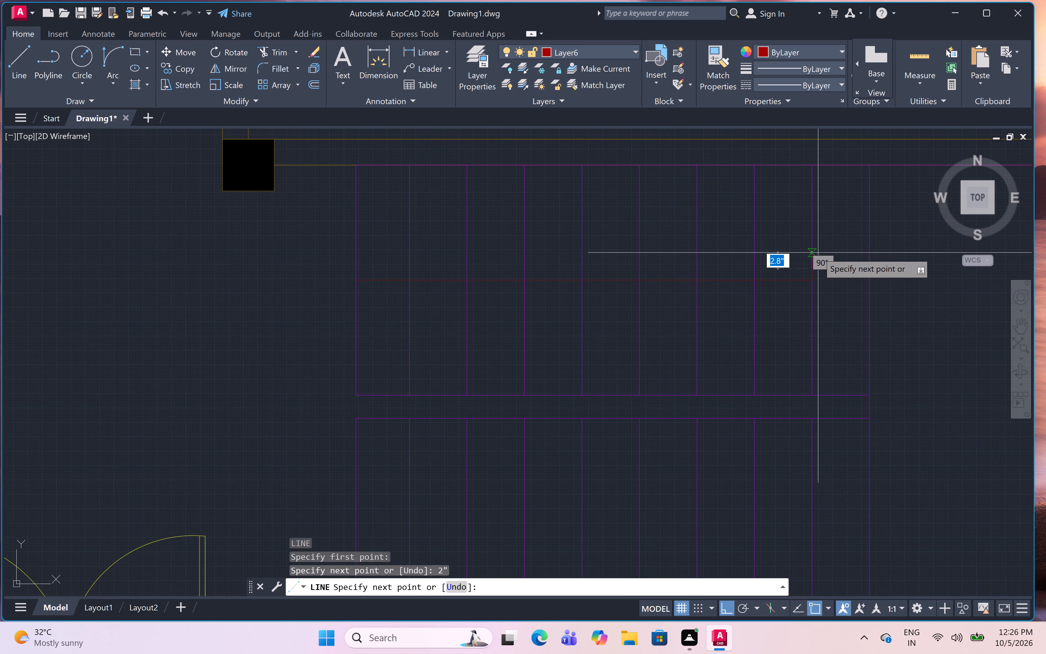
{"action": "key", "text": "ctrl+z"}
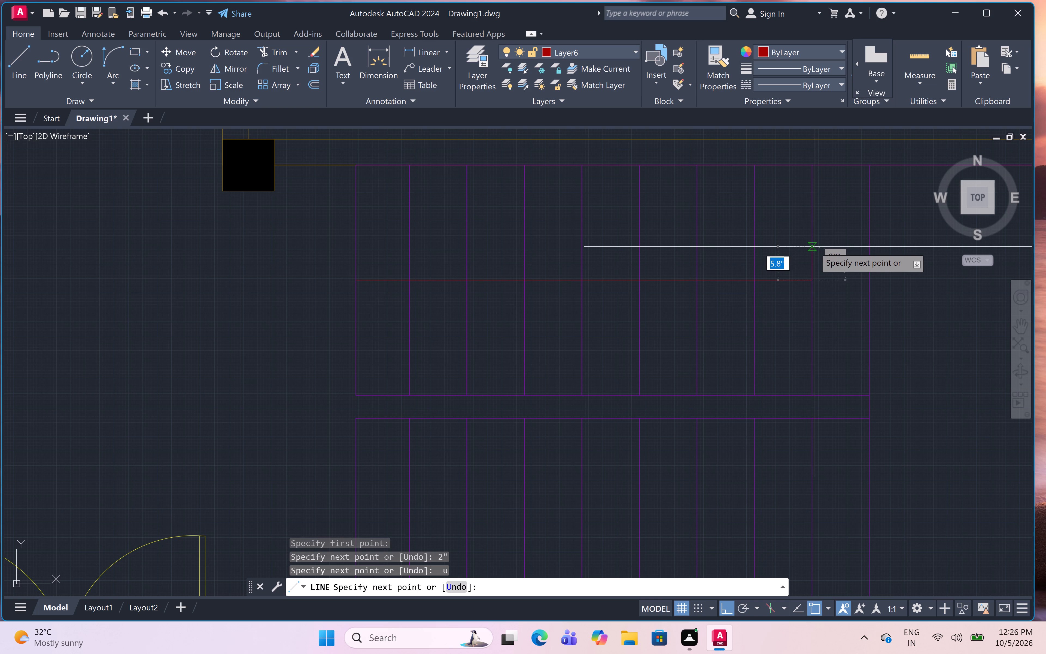
{"action": "key", "text": "6"}
{"action": "key", "text": "shift+quotedbl"}
{"action": "key", "text": "space"}
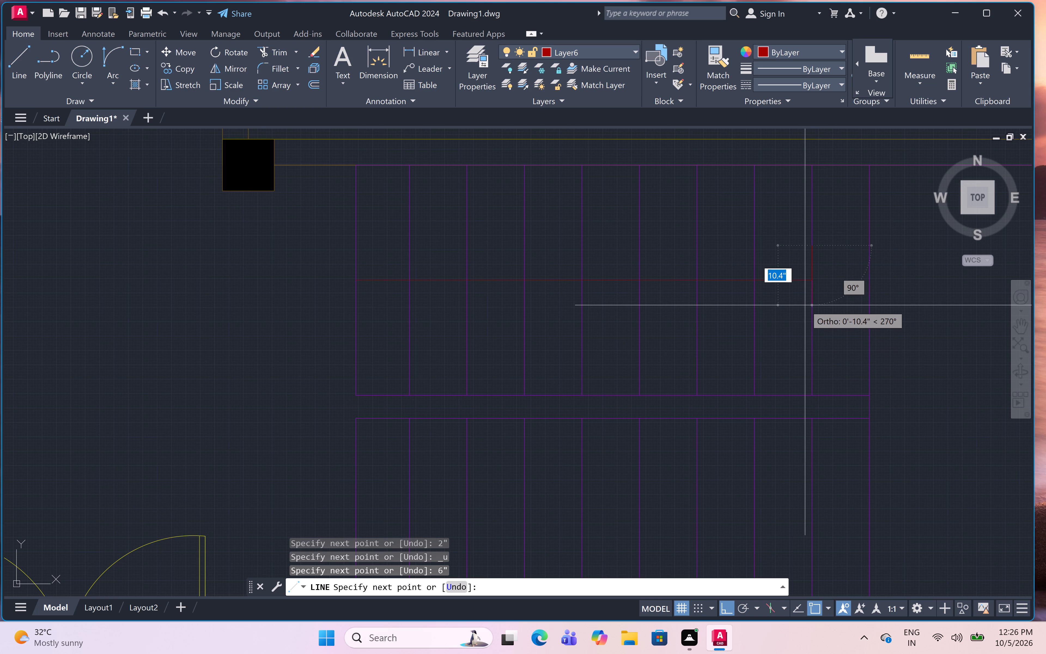
{"action": "key", "text": "1"}
{"action": "key", "text": "apostrophe"}
{"action": "key", "text": "space"}
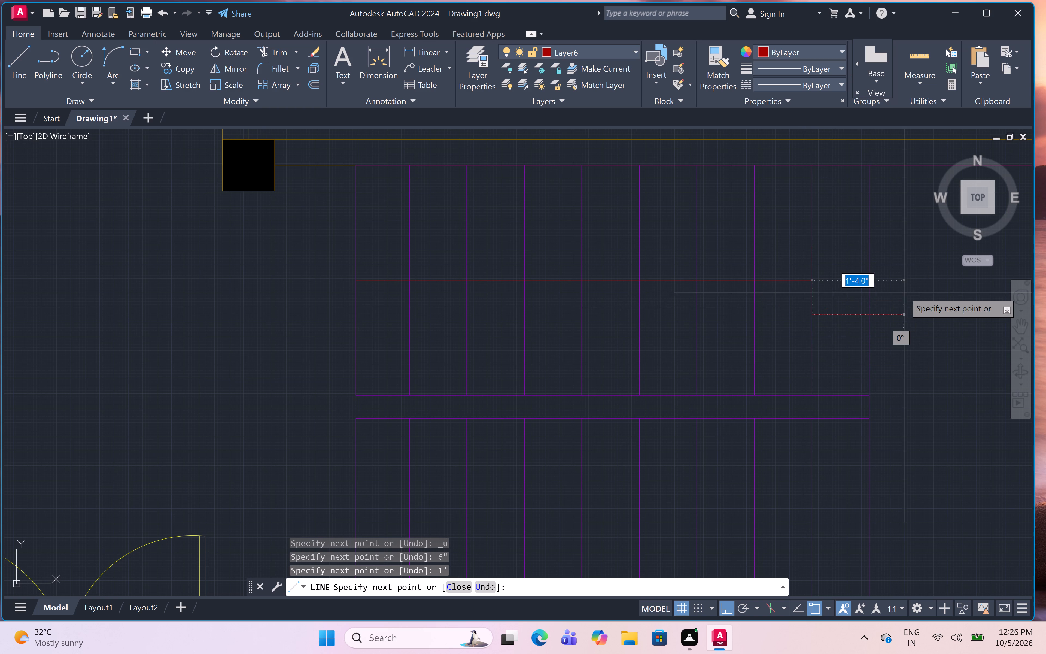
{"action": "key", "text": "Escape"}
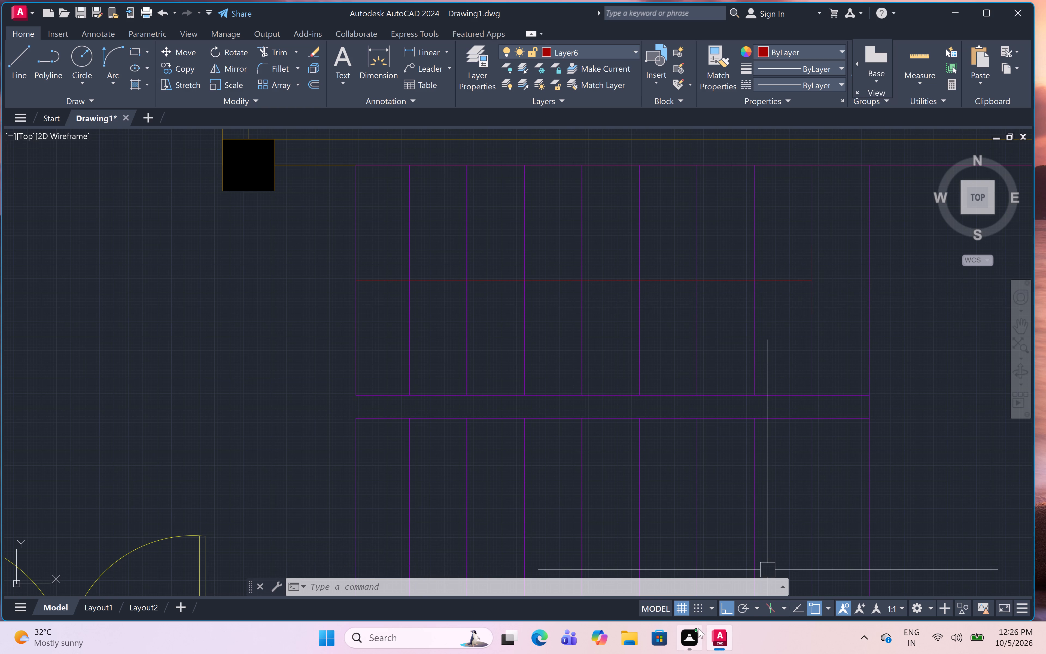
Turn off Ortho mode.
{"action": "left_click", "coordinate": [720, 606]}
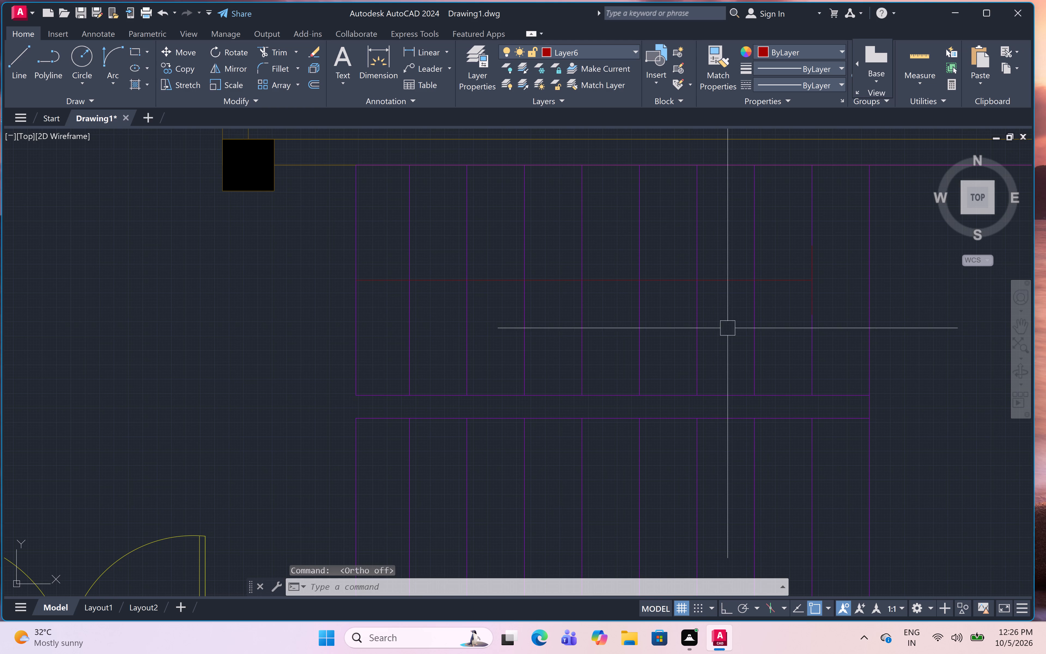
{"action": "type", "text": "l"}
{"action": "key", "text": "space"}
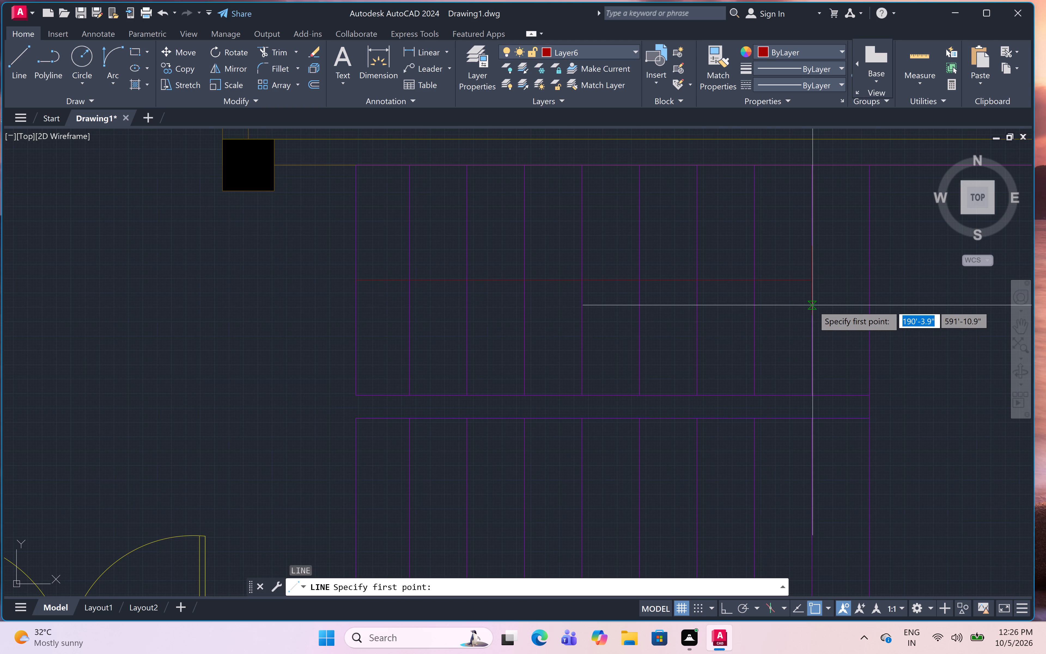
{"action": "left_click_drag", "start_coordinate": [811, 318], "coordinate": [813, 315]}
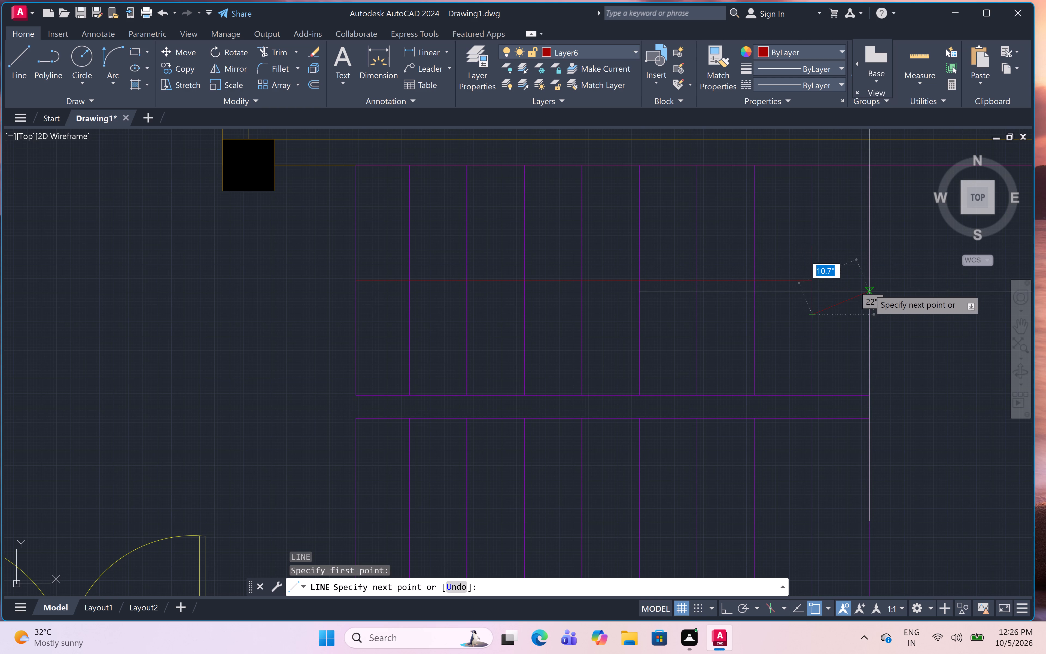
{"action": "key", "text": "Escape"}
Draw a horizontal line from the short red vertical line's middle to the upper flight's right edge.
{"action": "type", "text": "l"}
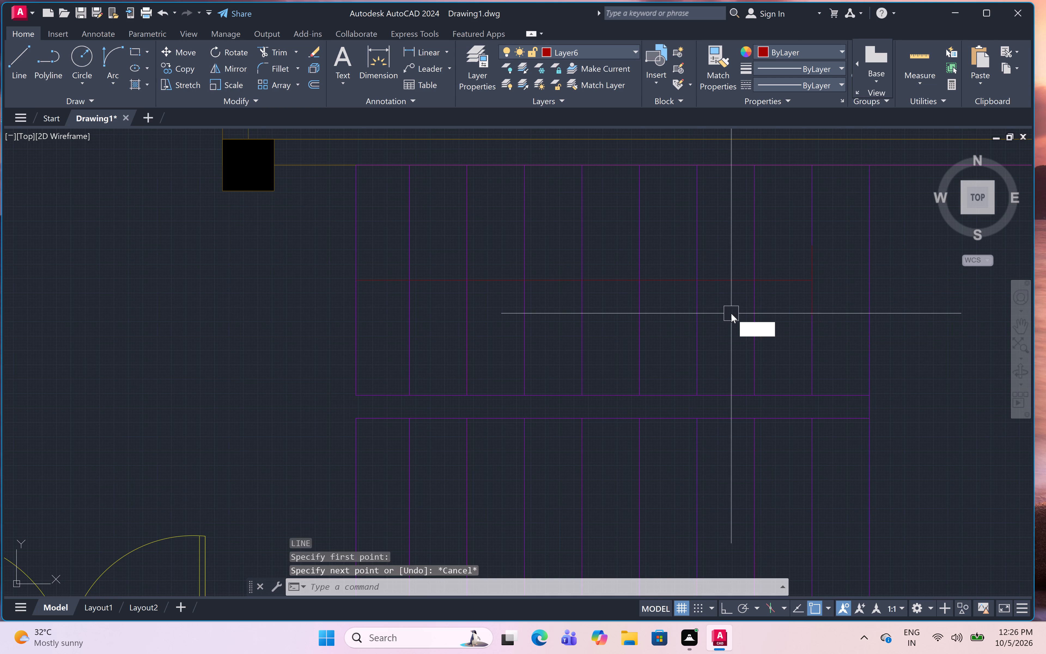
{"action": "key", "text": "space"}
{"action": "left_click_drag", "start_coordinate": [816, 279], "coordinate": [825, 279]}
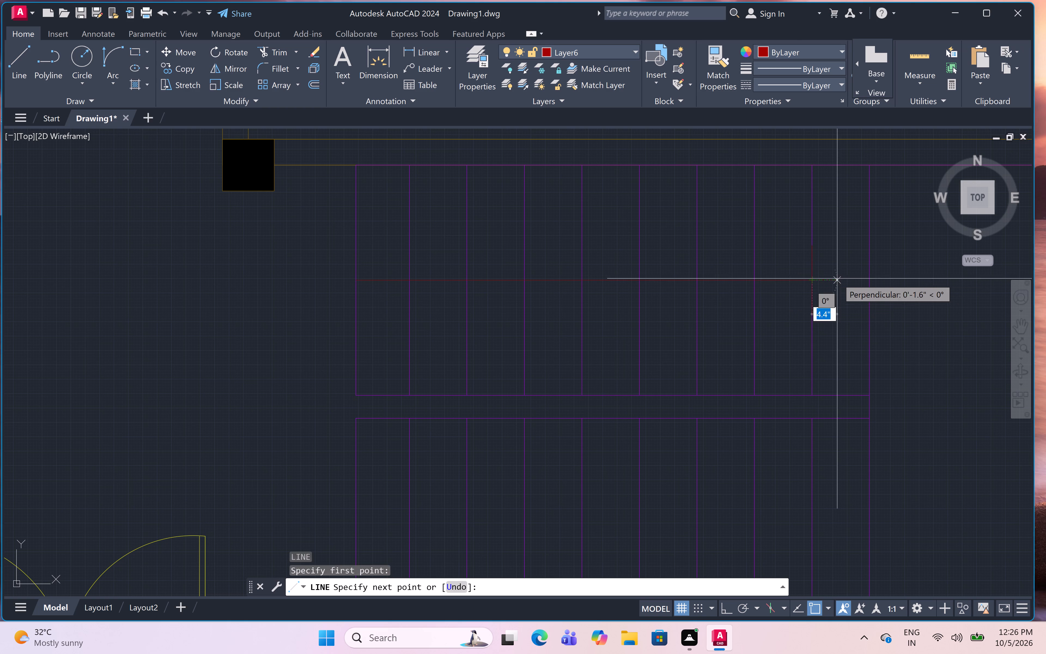
{"action": "left_click", "coordinate": [867, 279]}
{"action": "key", "text": "Escape"}
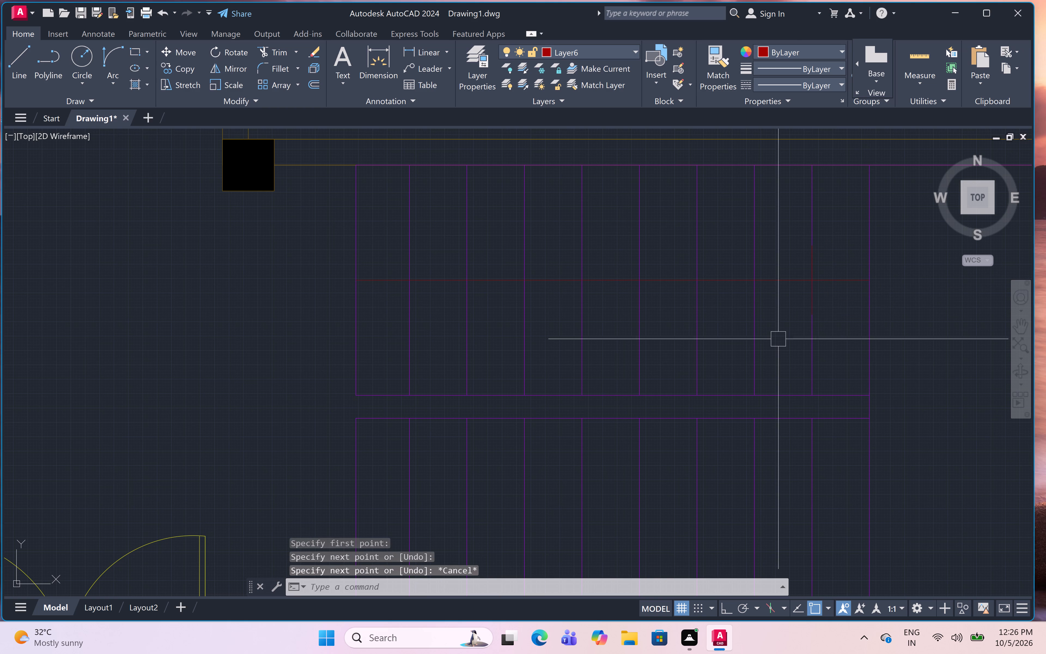
Draw two sloped lines about 11.7" long from the short vertical line's ends to the centre line's right end, forming an arrowhead.
{"action": "type", "text": "l"}
{"action": "key", "text": "space"}
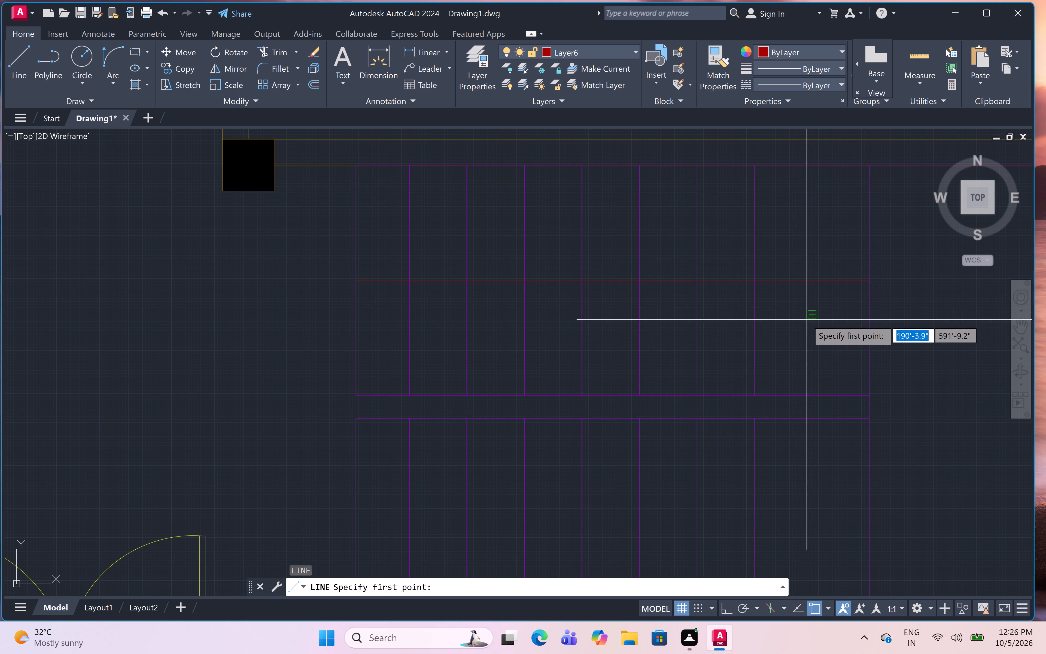
{"action": "left_click", "coordinate": [810, 316]}
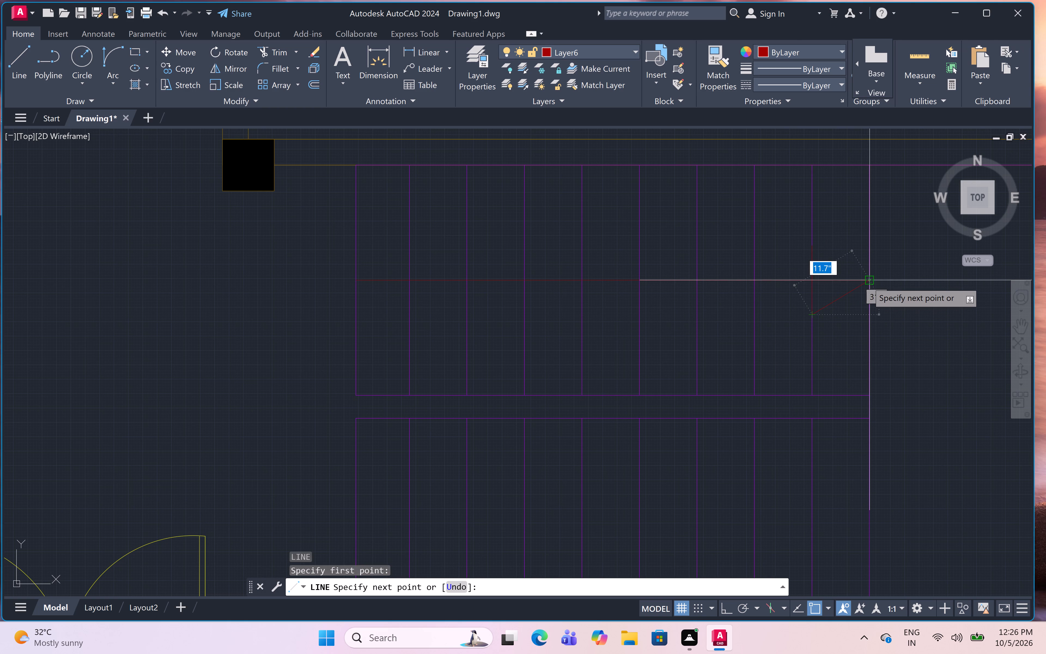
{"action": "left_click", "coordinate": [868, 281]}
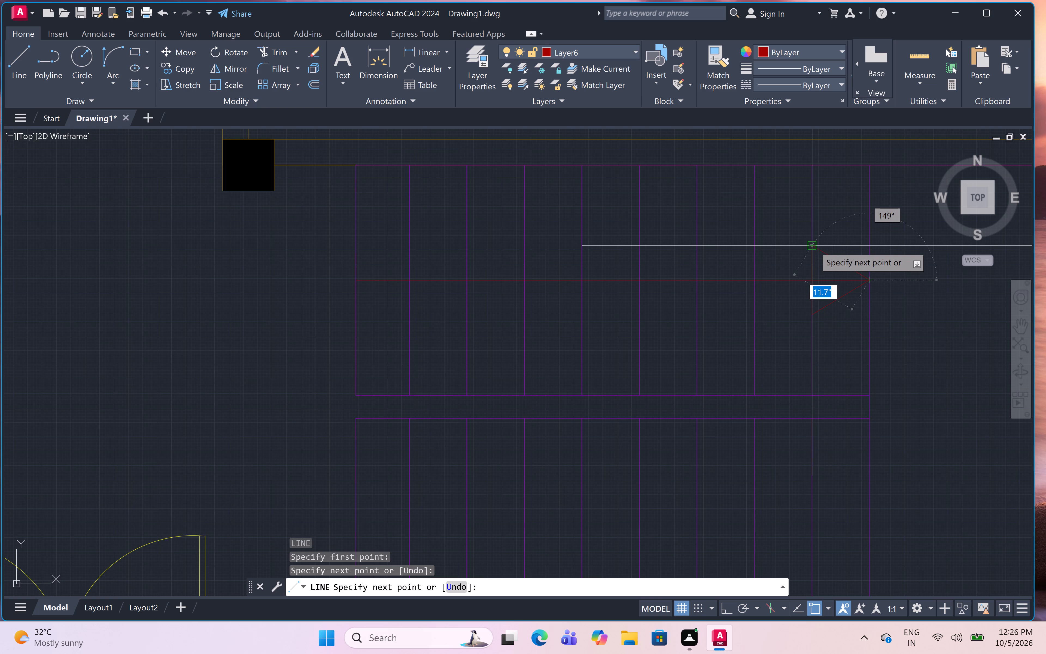
{"action": "left_click", "coordinate": [814, 246]}
{"action": "key", "text": "Escape"}
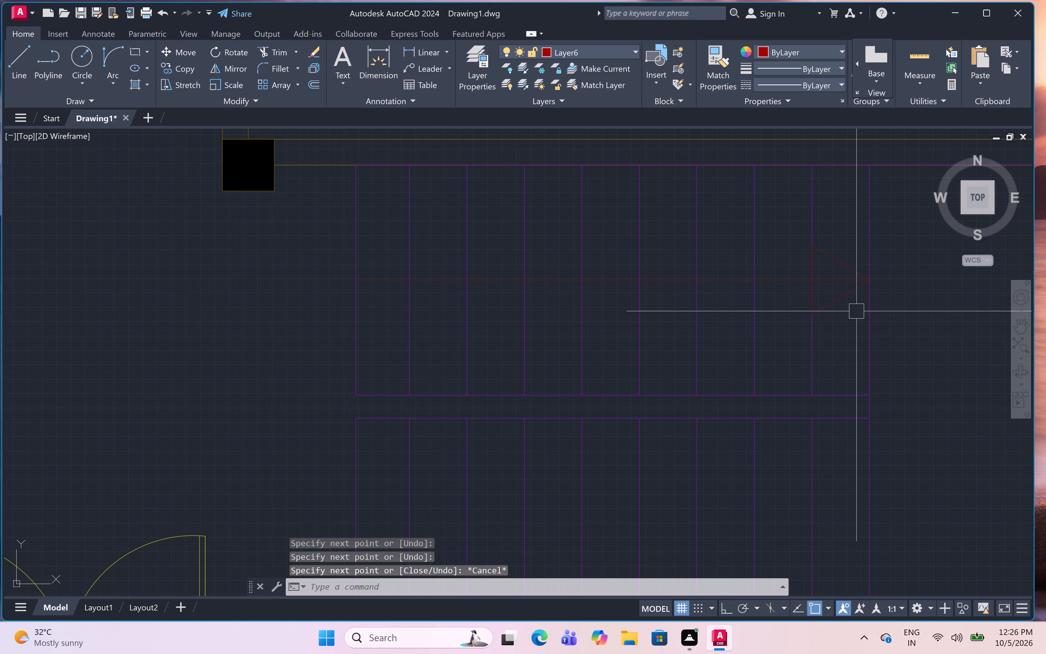
Trim away the piece of horizontal centre line inside the arrowhead triangle.
{"action": "key", "text": "t"}
{"action": "key", "text": "r"}
{"action": "key", "text": "space"}
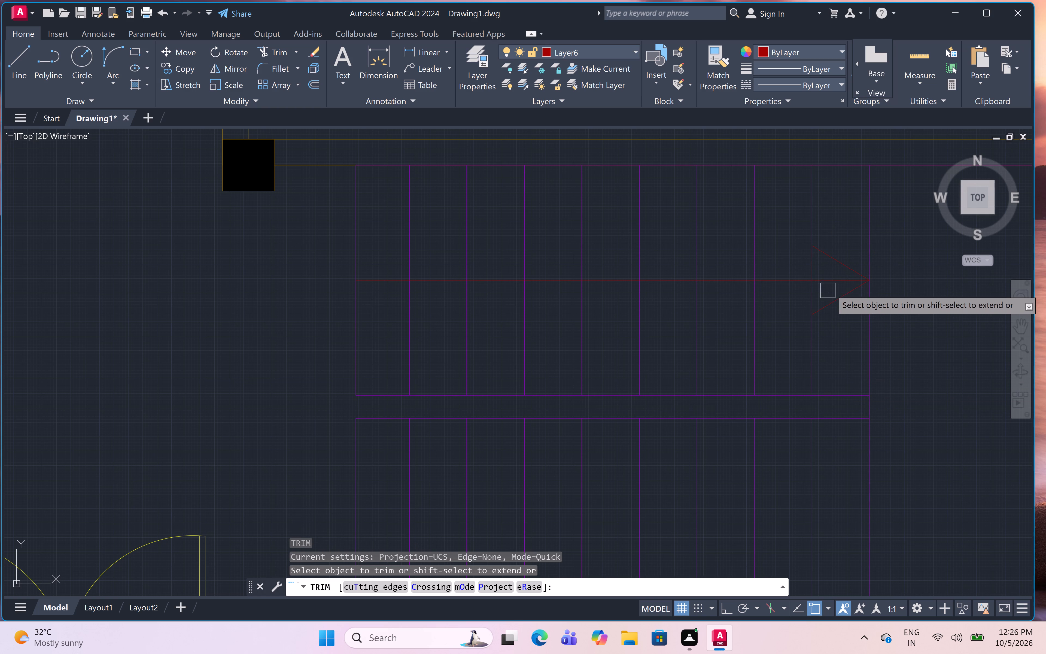
{"action": "left_click", "coordinate": [834, 283]}
{"action": "key", "text": "Escape"}
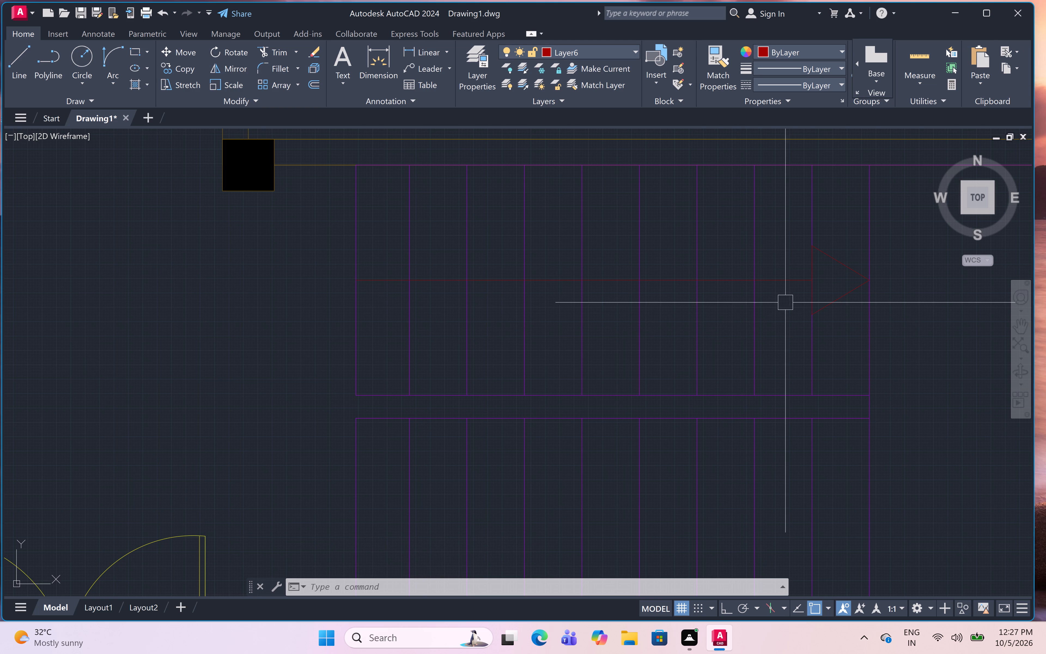
Fill the arrowhead triangle with a solid hatch in dark red color 153,27,30.
{"action": "type", "text": "h"}
{"action": "key", "text": "space"}
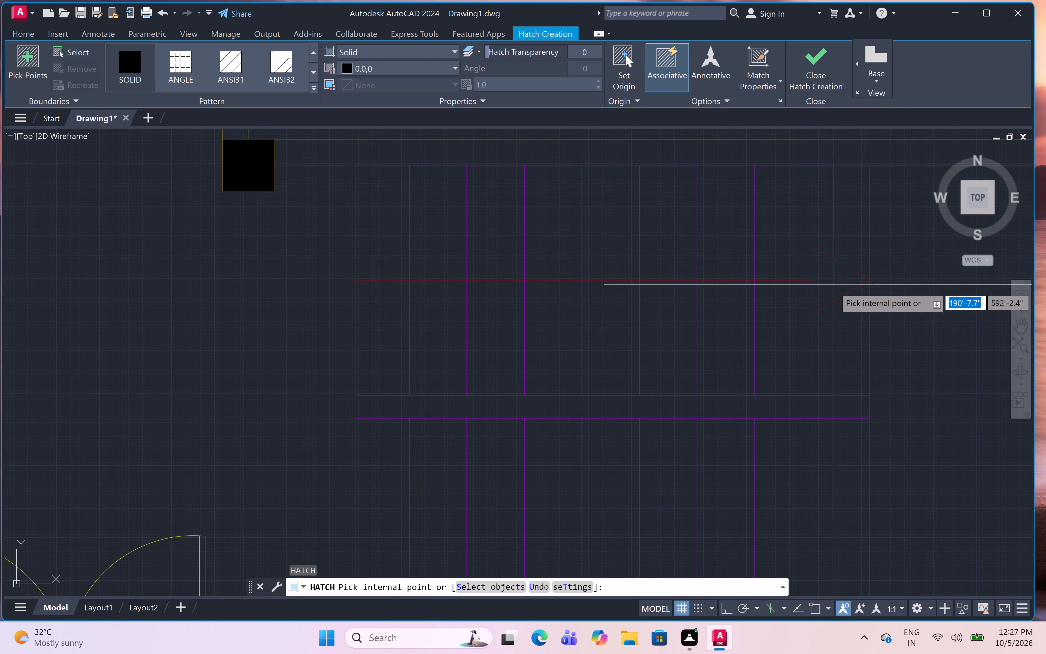
{"action": "left_click", "coordinate": [453, 69]}
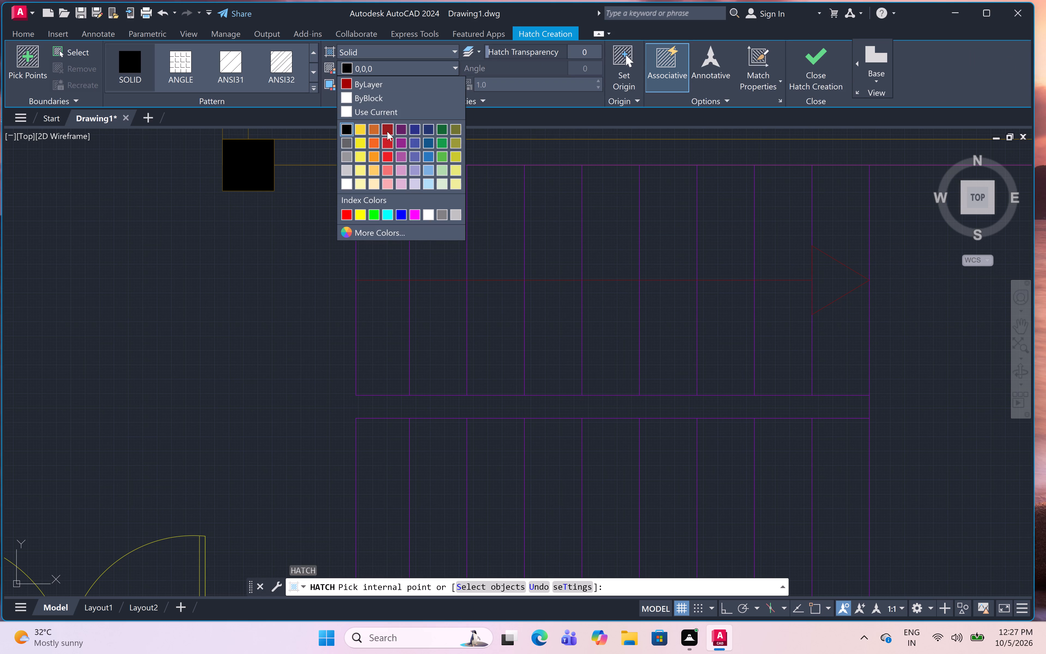
{"action": "left_click", "coordinate": [386, 129]}
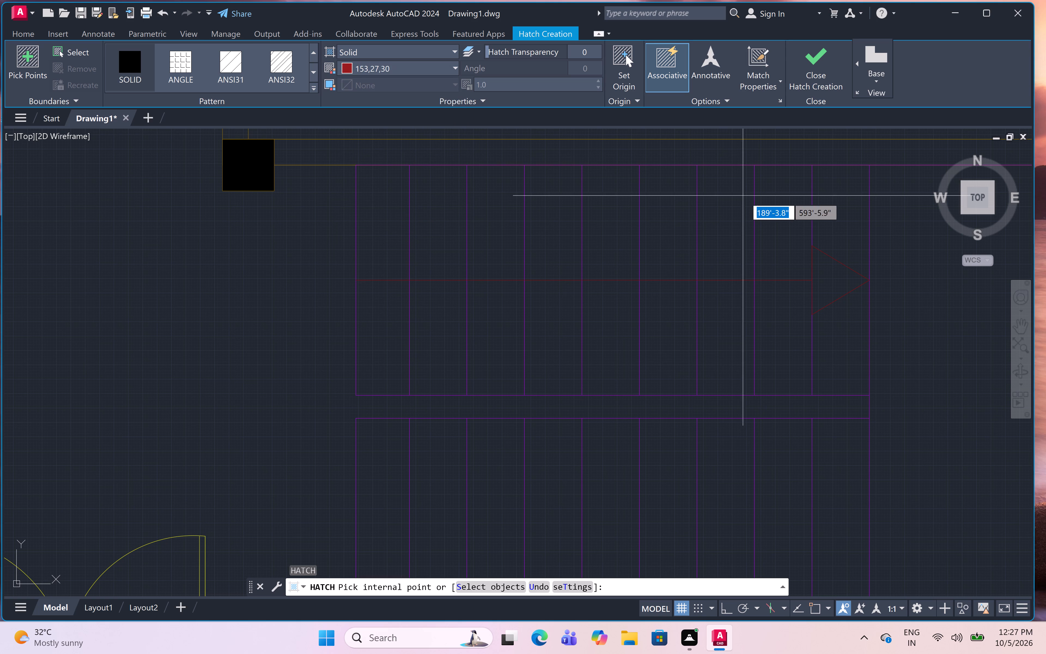
{"action": "left_click", "coordinate": [827, 278]}
{"action": "scroll", "coordinate": [633, 205], "scroll_direction": "down", "scroll_amount": 3}
{"action": "scroll", "coordinate": [635, 208], "scroll_direction": "up", "scroll_amount": 3}
{"action": "scroll", "coordinate": [636, 208], "scroll_direction": "down", "scroll_amount": 2}
{"action": "scroll", "coordinate": [637, 210], "scroll_direction": "up", "scroll_amount": 3}
{"action": "scroll", "coordinate": [637, 210], "scroll_direction": "down", "scroll_amount": 5}
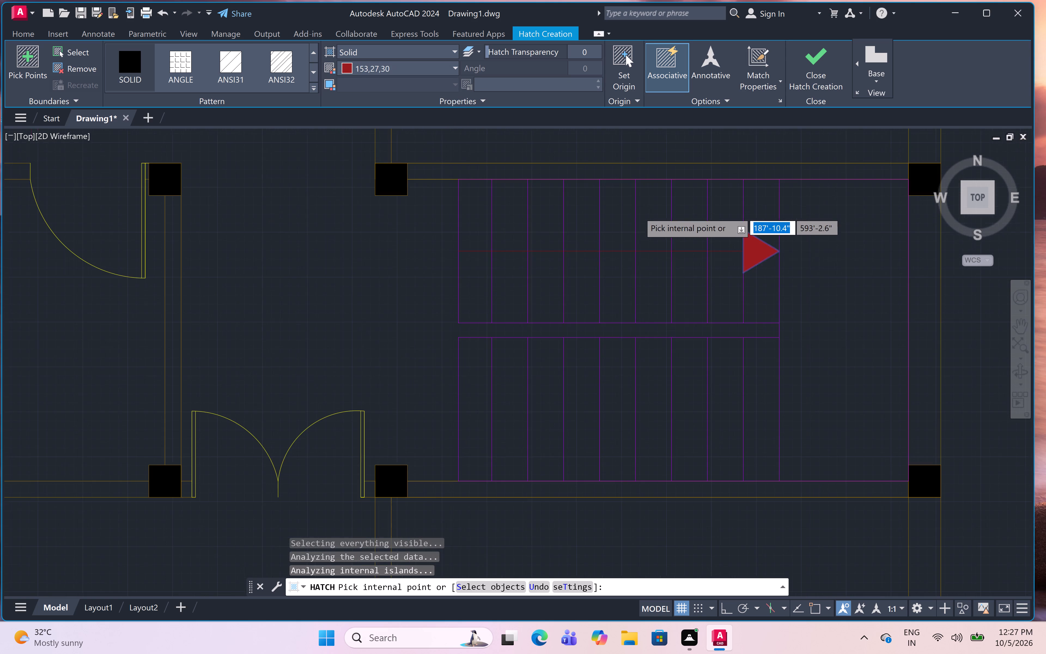
{"action": "key", "text": "Escape"}
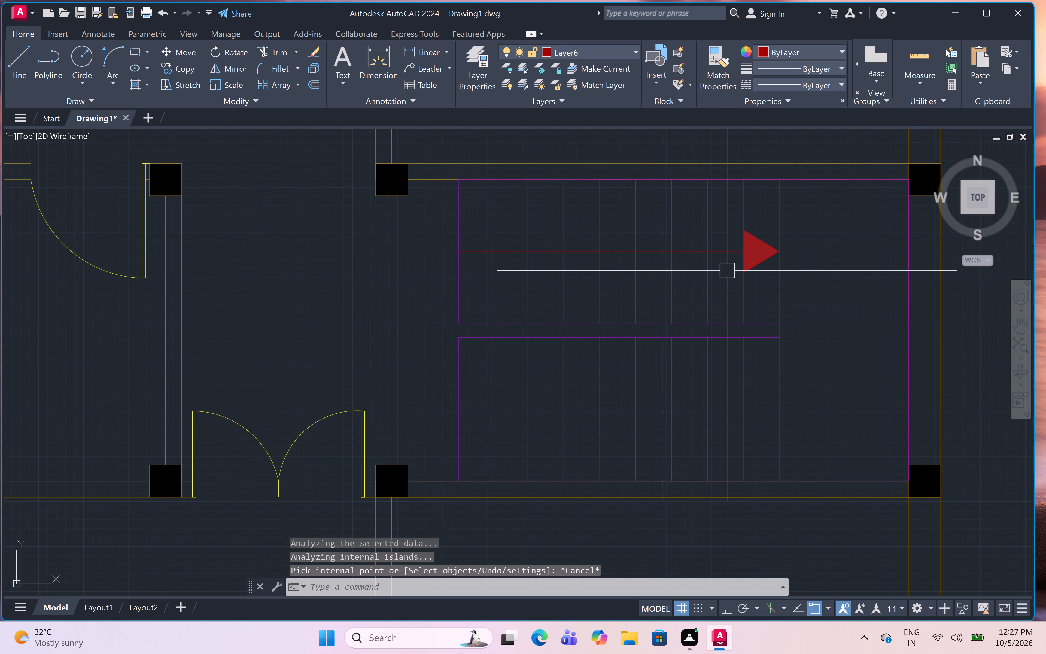
Copy the stair arrow, including its shaft, arrowhead outline and fill, about 20'-10" horizontally to the empty area right of the floor plan.
{"action": "left_click", "coordinate": [732, 254]}
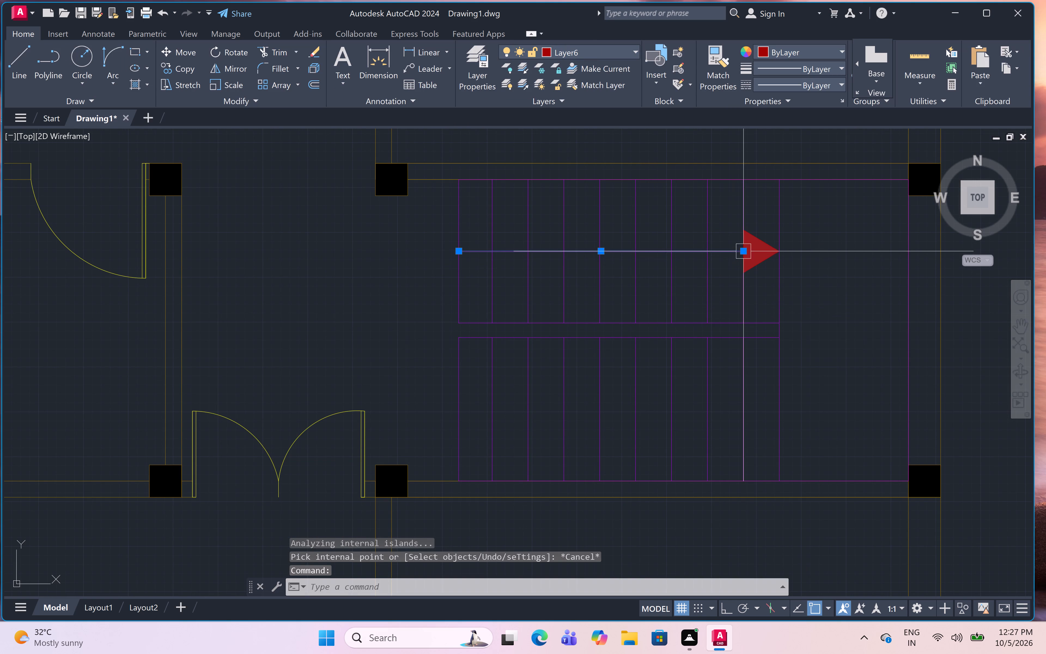
{"action": "left_click", "coordinate": [760, 257]}
{"action": "scroll", "coordinate": [754, 245], "scroll_direction": "down", "scroll_amount": 1}
{"action": "scroll", "coordinate": [754, 245], "scroll_direction": "up", "scroll_amount": 3}
{"action": "scroll", "coordinate": [754, 245], "scroll_direction": "down", "scroll_amount": 1}
{"action": "scroll", "coordinate": [754, 245], "scroll_direction": "up", "scroll_amount": 2}
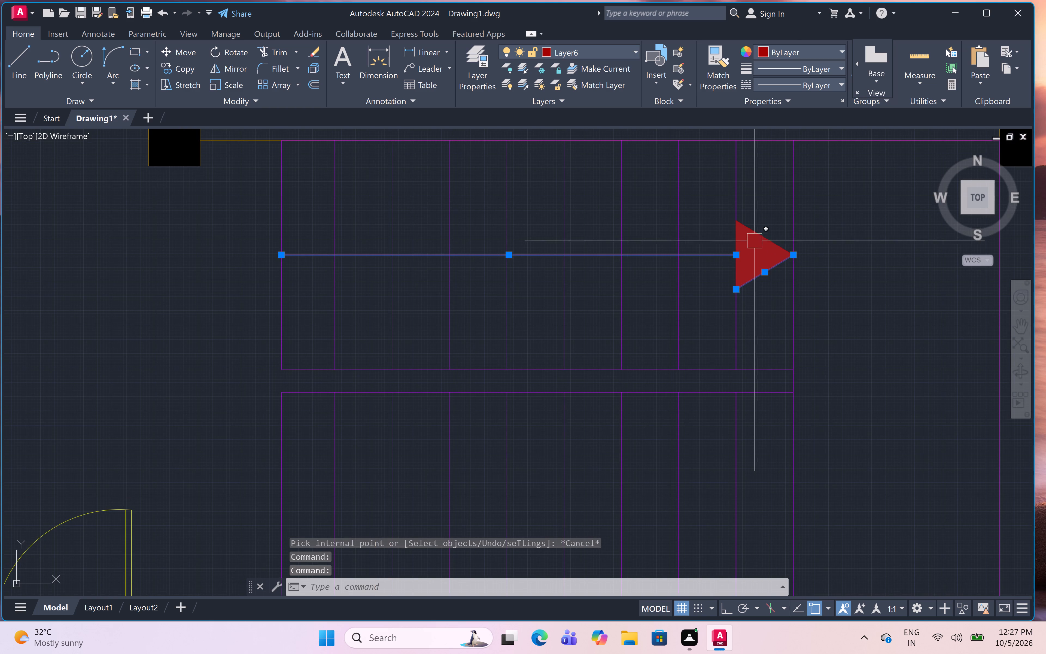
{"action": "left_click", "coordinate": [756, 238]}
{"action": "left_click", "coordinate": [735, 235]}
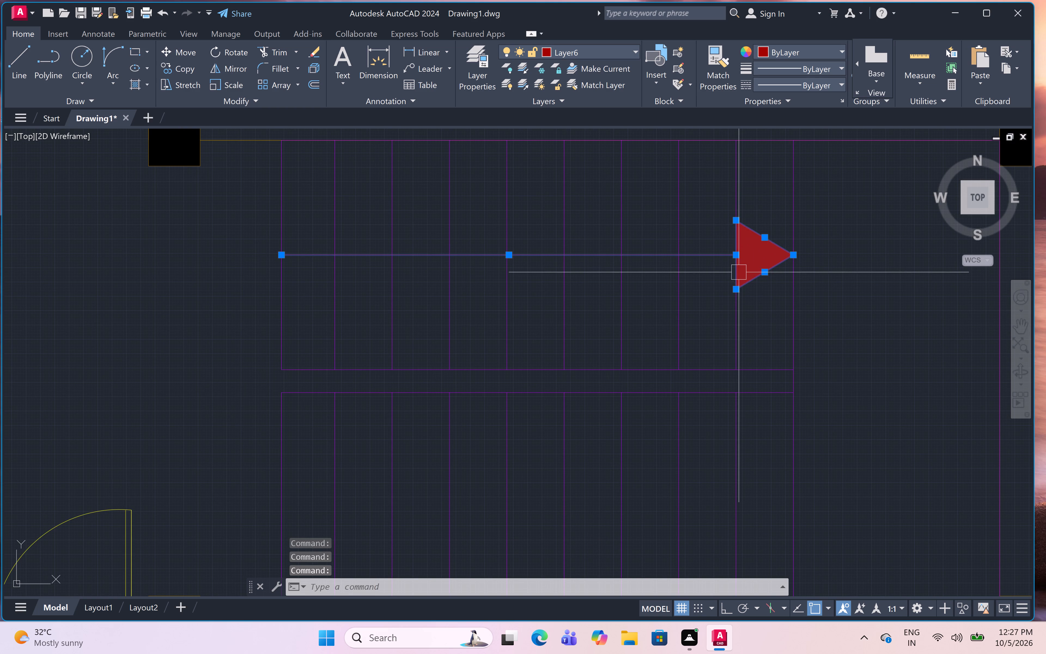
{"action": "left_click", "coordinate": [739, 272]}
{"action": "left_click", "coordinate": [752, 252]}
{"action": "scroll", "coordinate": [736, 235], "scroll_direction": "down", "scroll_amount": 2}
{"action": "scroll", "coordinate": [736, 235], "scroll_direction": "up", "scroll_amount": 1}
{"action": "scroll", "coordinate": [736, 235], "scroll_direction": "down", "scroll_amount": 2}
{"action": "scroll", "coordinate": [736, 235], "scroll_direction": "up", "scroll_amount": 1}
{"action": "scroll", "coordinate": [736, 235], "scroll_direction": "down", "scroll_amount": 3}
{"action": "scroll", "coordinate": [736, 236], "scroll_direction": "up", "scroll_amount": 1}
{"action": "scroll", "coordinate": [736, 236], "scroll_direction": "down", "scroll_amount": 1}
{"action": "type", "text": "co"}
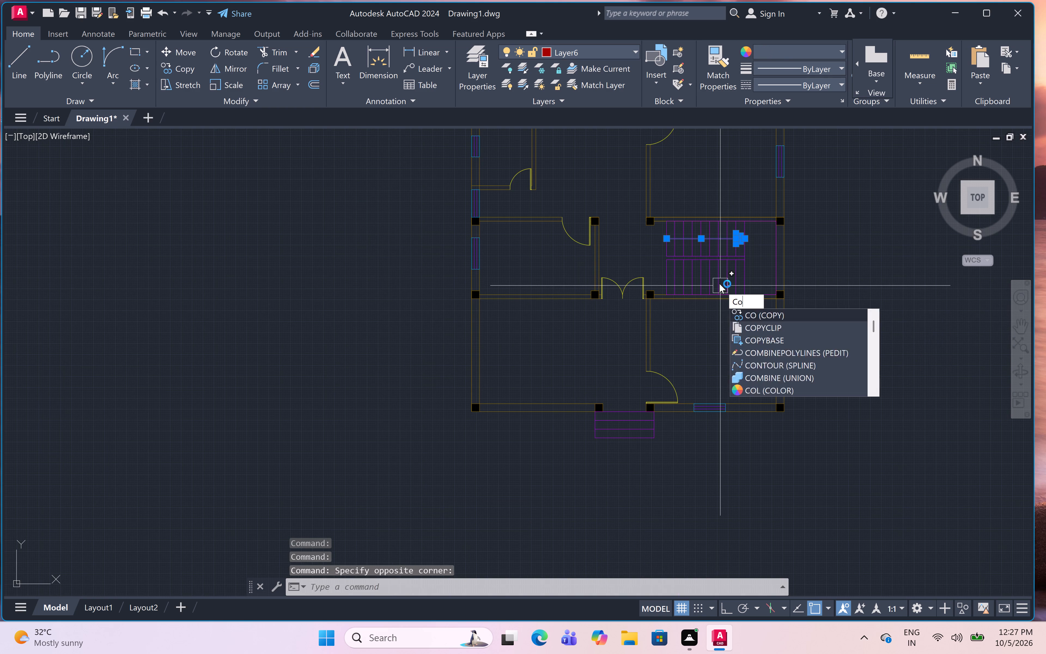
{"action": "key", "text": "space"}
{"action": "scroll", "coordinate": [739, 241], "scroll_direction": "up", "scroll_amount": 3}
{"action": "scroll", "coordinate": [739, 241], "scroll_direction": "down", "scroll_amount": 1}
{"action": "scroll", "coordinate": [739, 241], "scroll_direction": "up", "scroll_amount": 3}
{"action": "scroll", "coordinate": [739, 241], "scroll_direction": "down", "scroll_amount": 3}
{"action": "scroll", "coordinate": [739, 241], "scroll_direction": "up", "scroll_amount": 2}
{"action": "scroll", "coordinate": [739, 241], "scroll_direction": "down", "scroll_amount": 1}
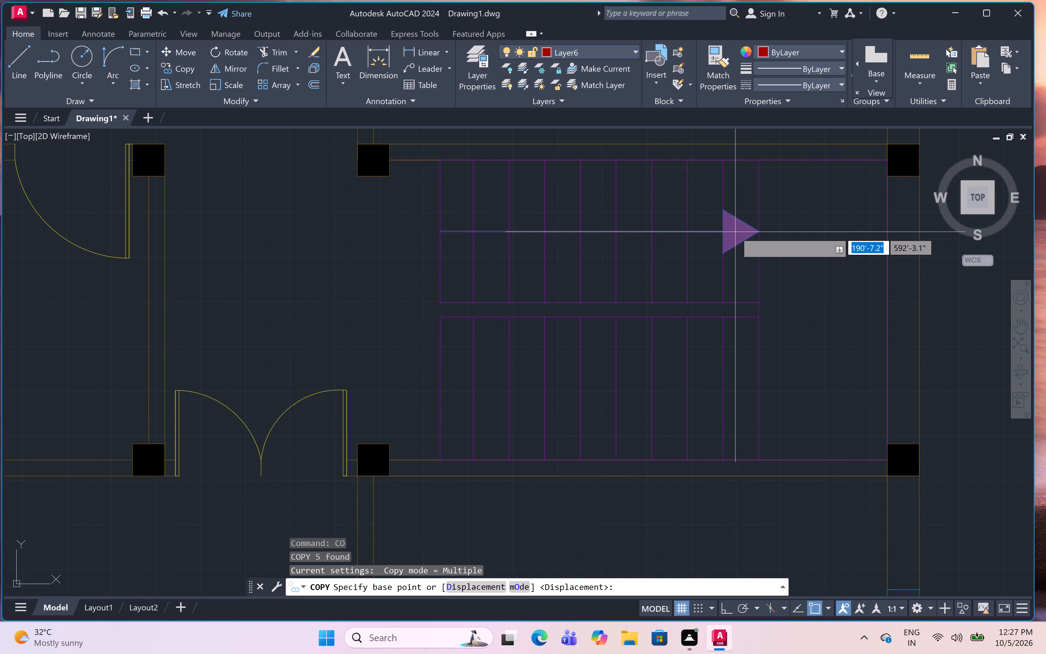
{"action": "left_click", "coordinate": [735, 232]}
{"action": "scroll", "coordinate": [814, 233], "scroll_direction": "down", "scroll_amount": 9}
{"action": "scroll", "coordinate": [814, 233], "scroll_direction": "up", "scroll_amount": 1}
{"action": "scroll", "coordinate": [814, 233], "scroll_direction": "down", "scroll_amount": 1}
{"action": "scroll", "coordinate": [814, 233], "scroll_direction": "up", "scroll_amount": 1}
{"action": "scroll", "coordinate": [814, 233], "scroll_direction": "down", "scroll_amount": 1}
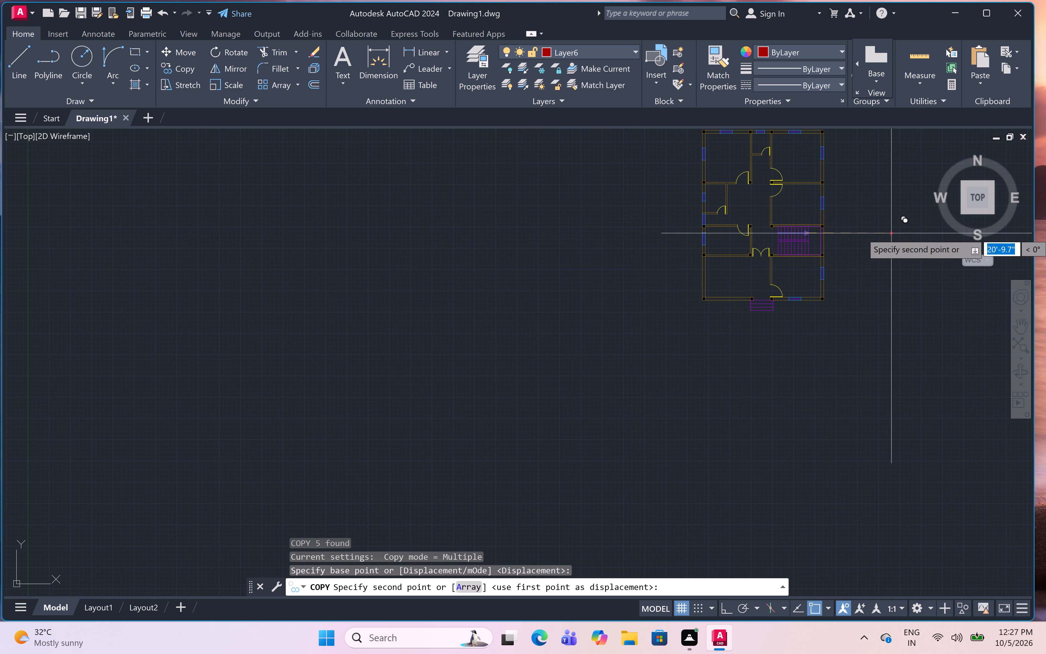
{"action": "left_click", "coordinate": [891, 233]}
{"action": "key", "text": "Escape"}
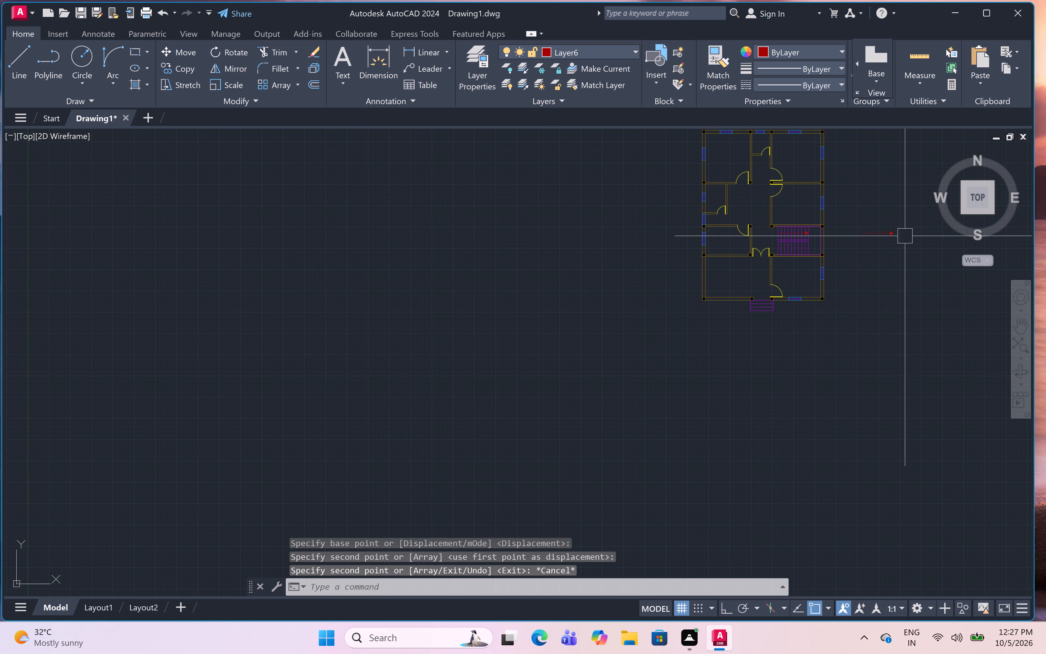
With Ortho on, rotate the copied arrow 180° about its arrowhead so that it points left toward the plan.
{"action": "scroll", "coordinate": [905, 236], "scroll_direction": "up", "scroll_amount": 1}
{"action": "left_click", "coordinate": [901, 222]}
{"action": "left_click", "coordinate": [826, 256]}
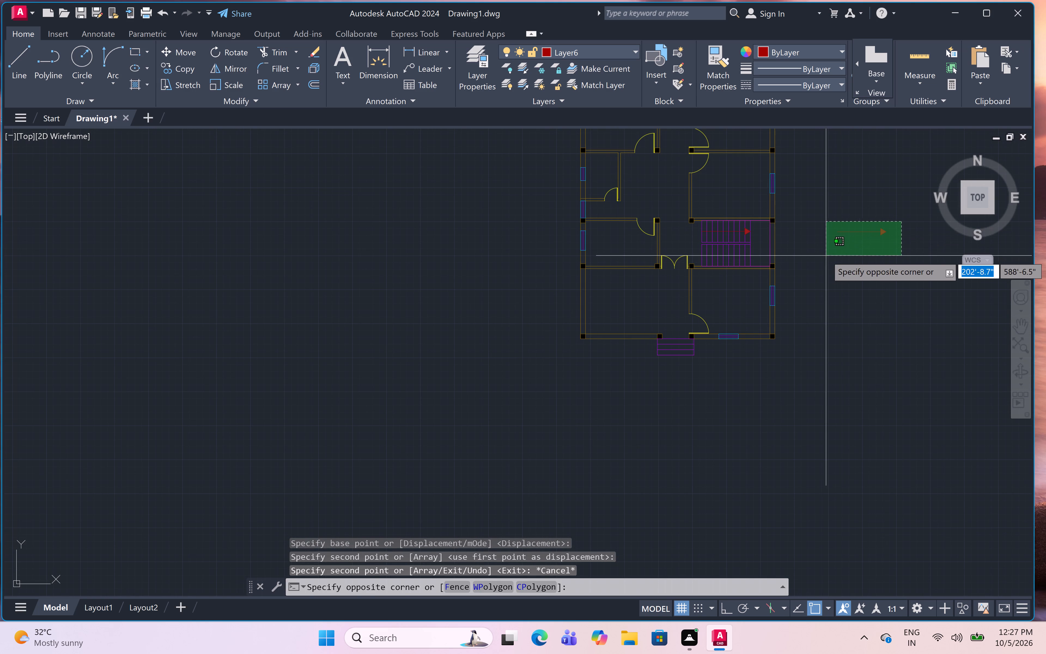
{"action": "left_click", "coordinate": [729, 616]}
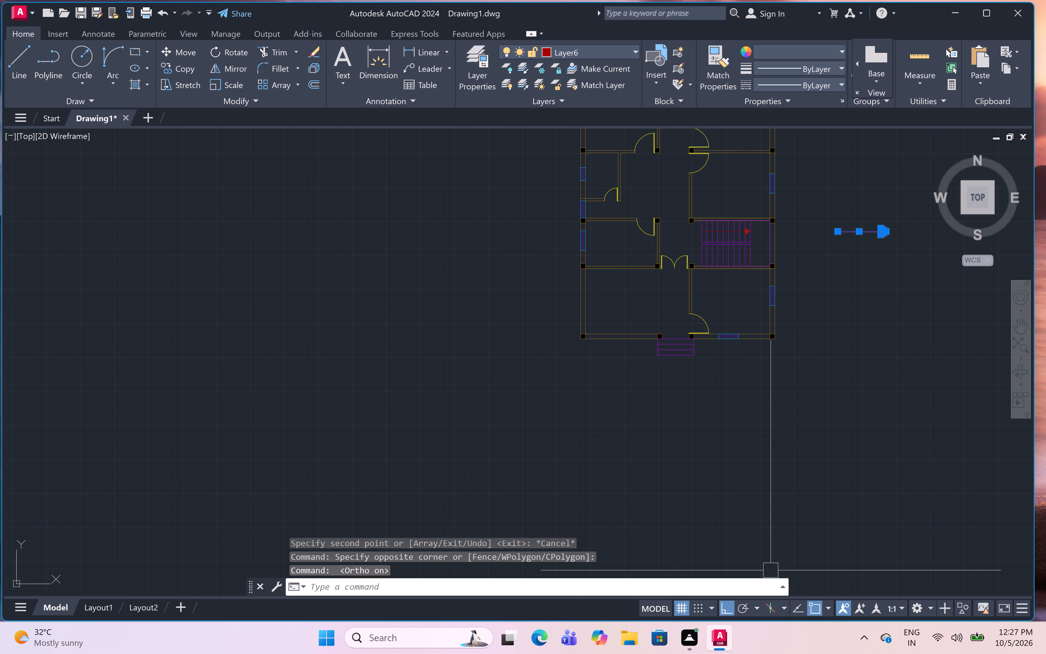
{"action": "left_click", "coordinate": [226, 49]}
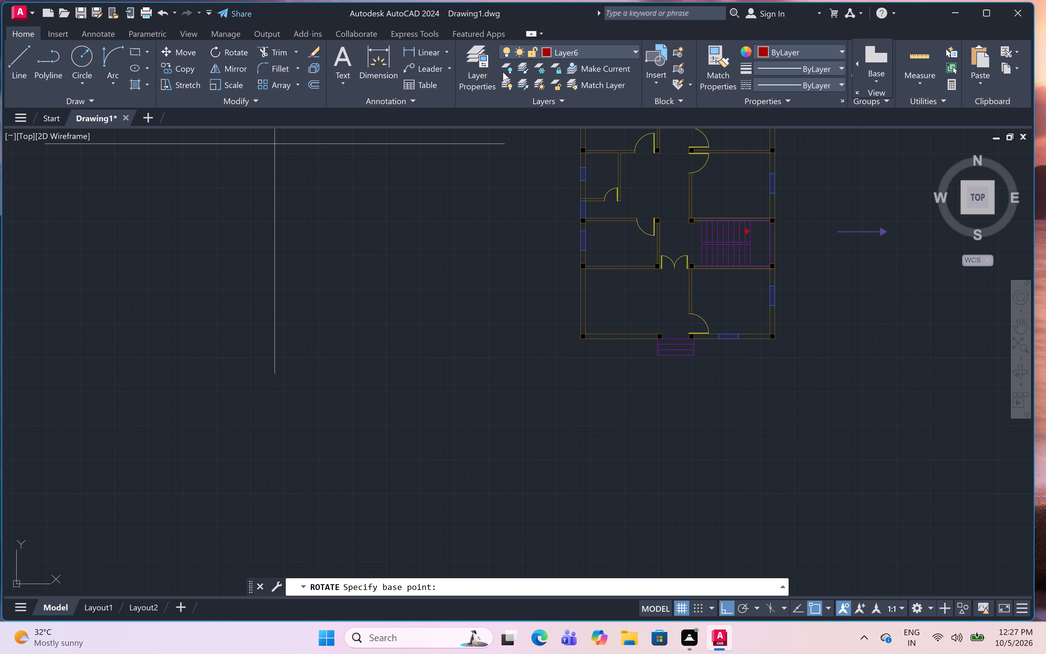
{"action": "left_click", "coordinate": [885, 235]}
{"action": "left_click", "coordinate": [749, 195]}
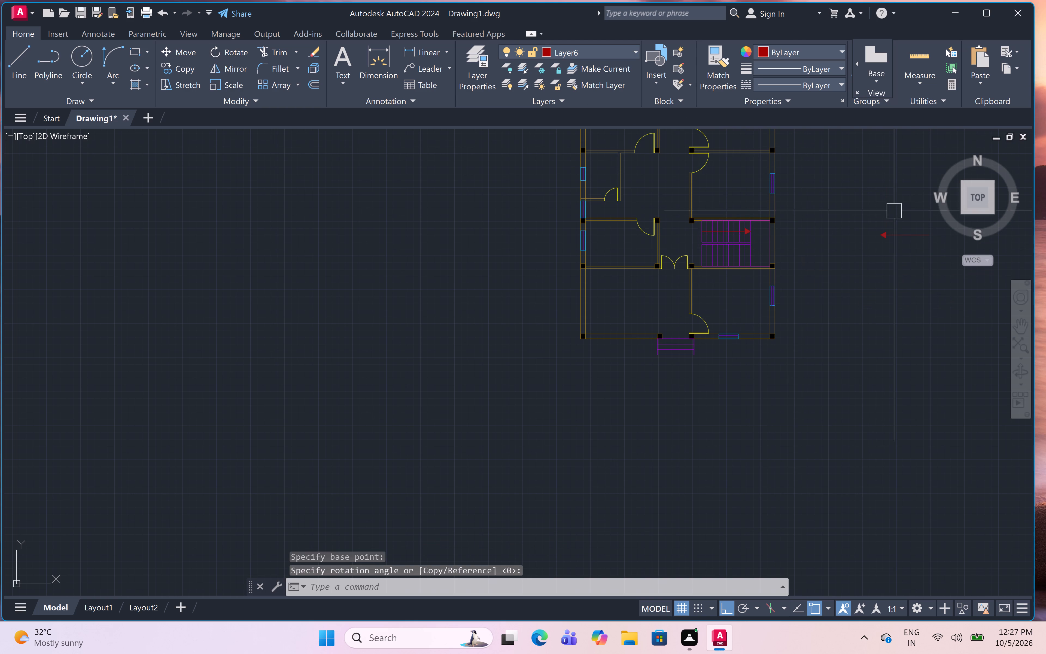
With Ortho off, copy the left-pointing arrow from its tail end to below the entrance steps, about 46'-1" away at 220°.
{"action": "middle_click_drag", "start_coordinate": [871, 395], "coordinate": [839, 444]}
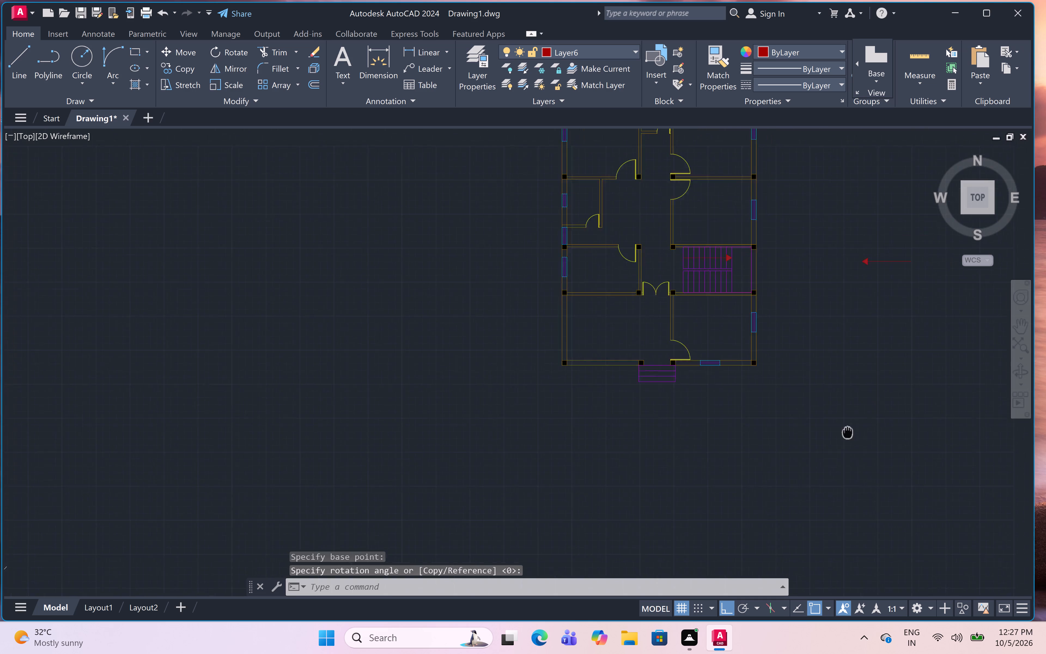
{"action": "middle_click_drag", "start_coordinate": [839, 444], "coordinate": [833, 451]}
{"action": "left_click", "coordinate": [903, 274]}
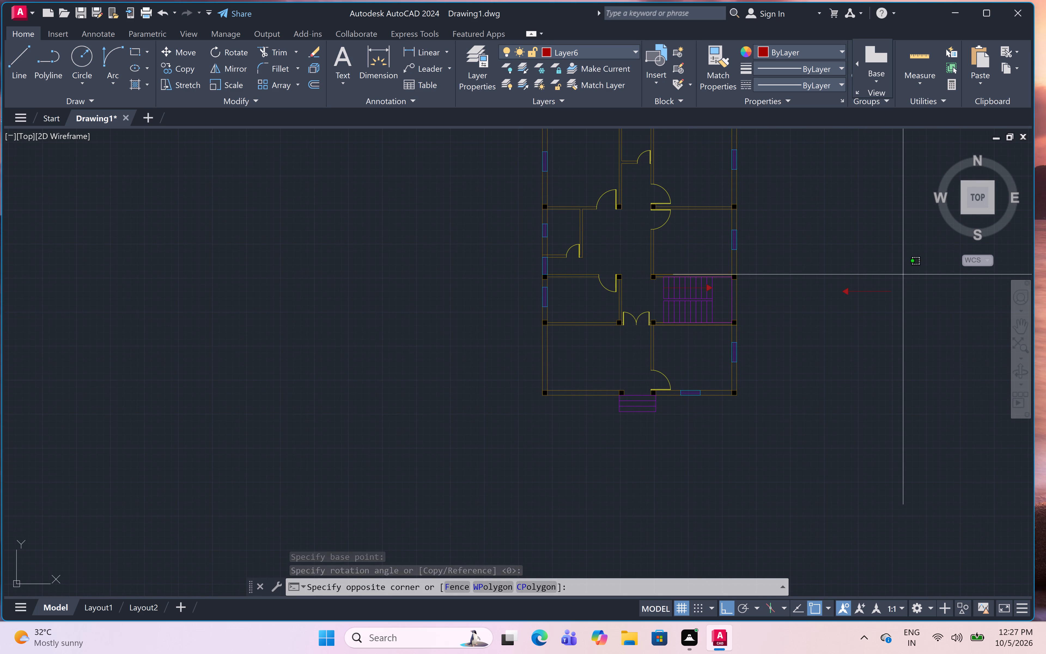
{"action": "left_click", "coordinate": [802, 324]}
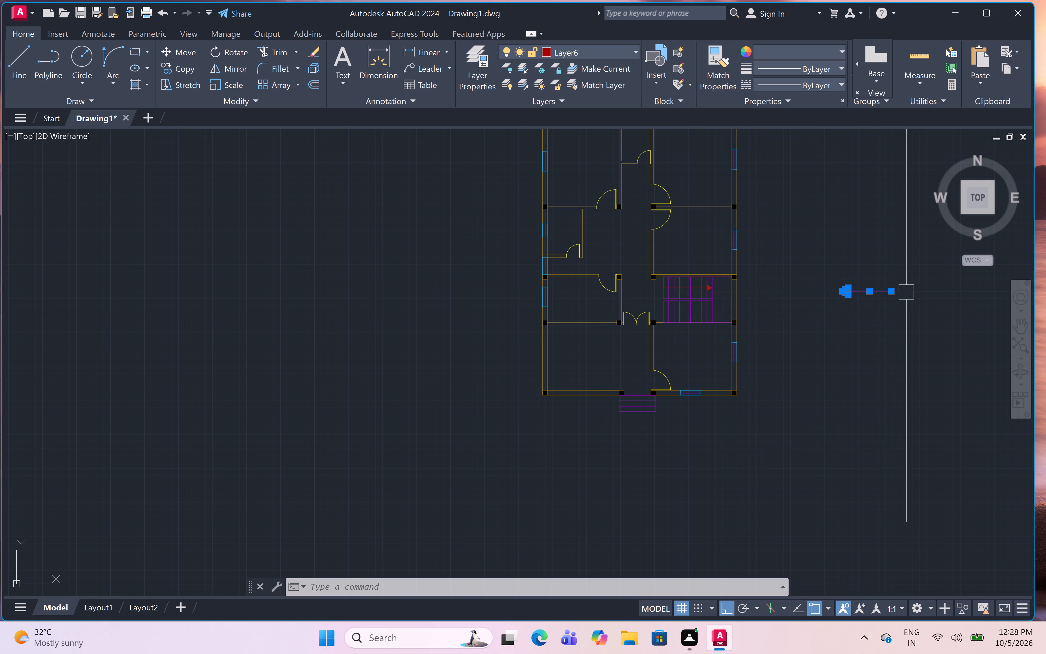
{"action": "type", "text": "co"}
{"action": "key", "text": "space"}
{"action": "left_click", "coordinate": [890, 291]}
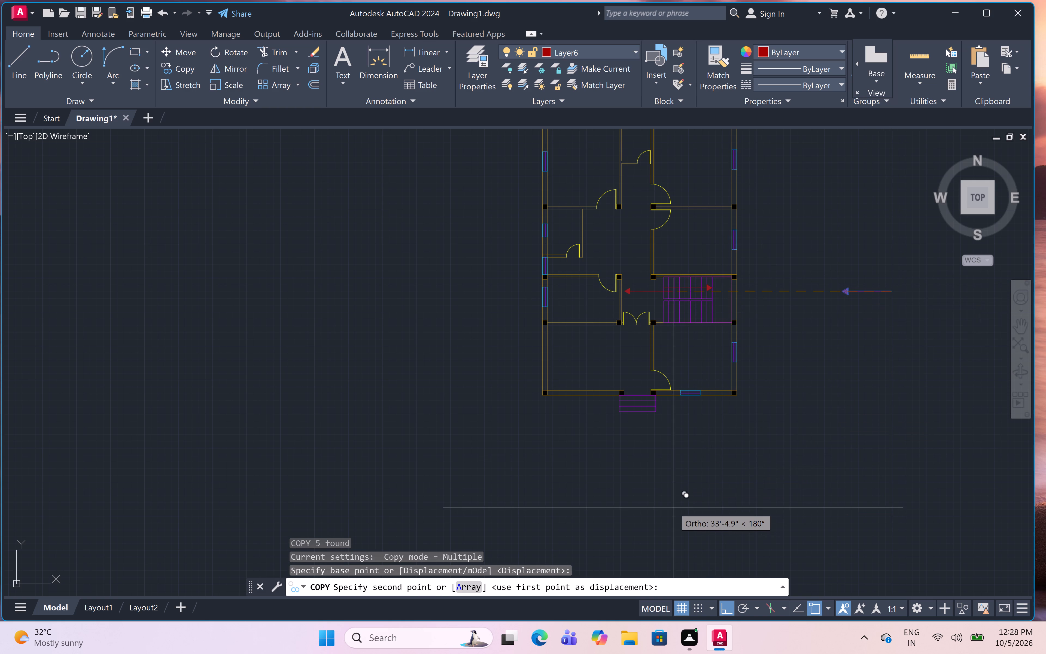
{"action": "key", "text": "F8"}
{"action": "left_click", "coordinate": [660, 485]}
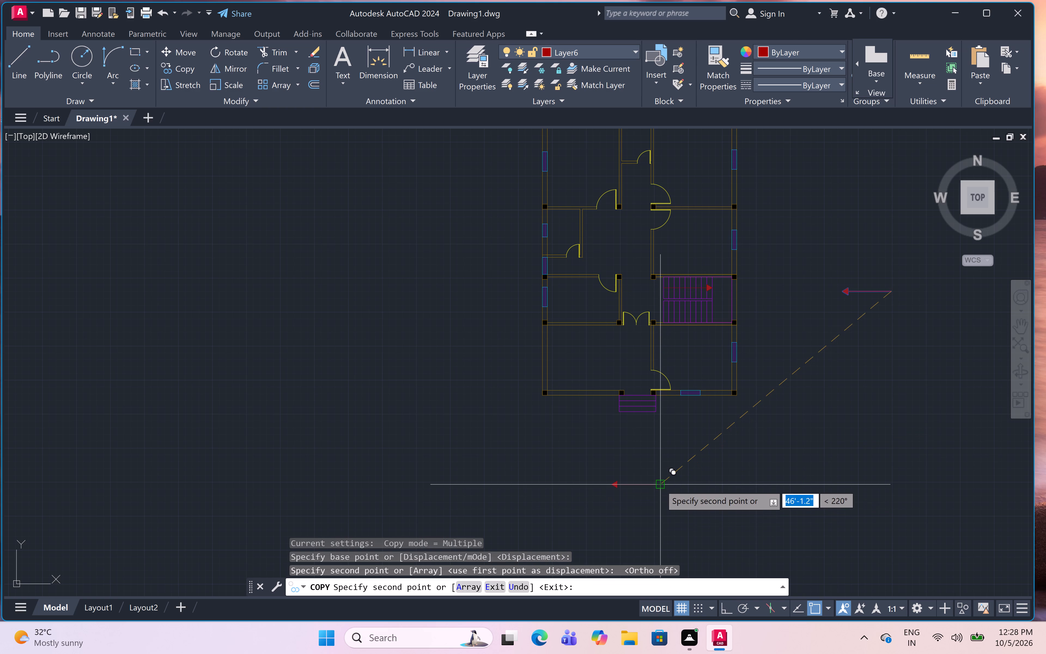
{"action": "key", "text": "Escape"}
With Ortho on, rotate the arrow copy below the entrance steps about its shaft's midpoint so that it points up toward the plan.
{"action": "left_click", "coordinate": [683, 459]}
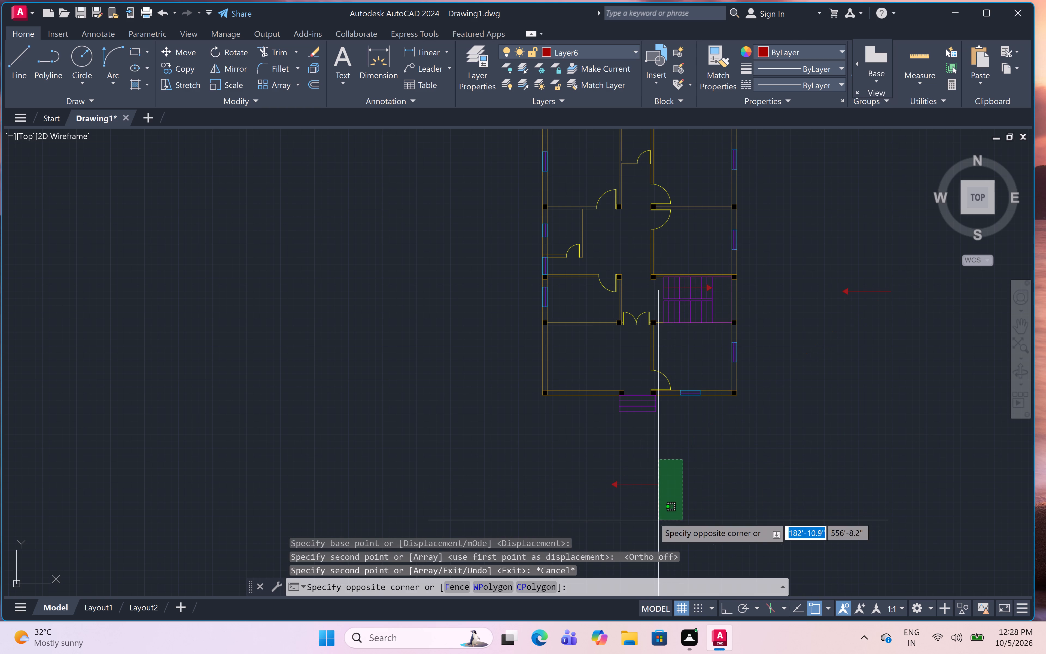
{"action": "left_click", "coordinate": [550, 495]}
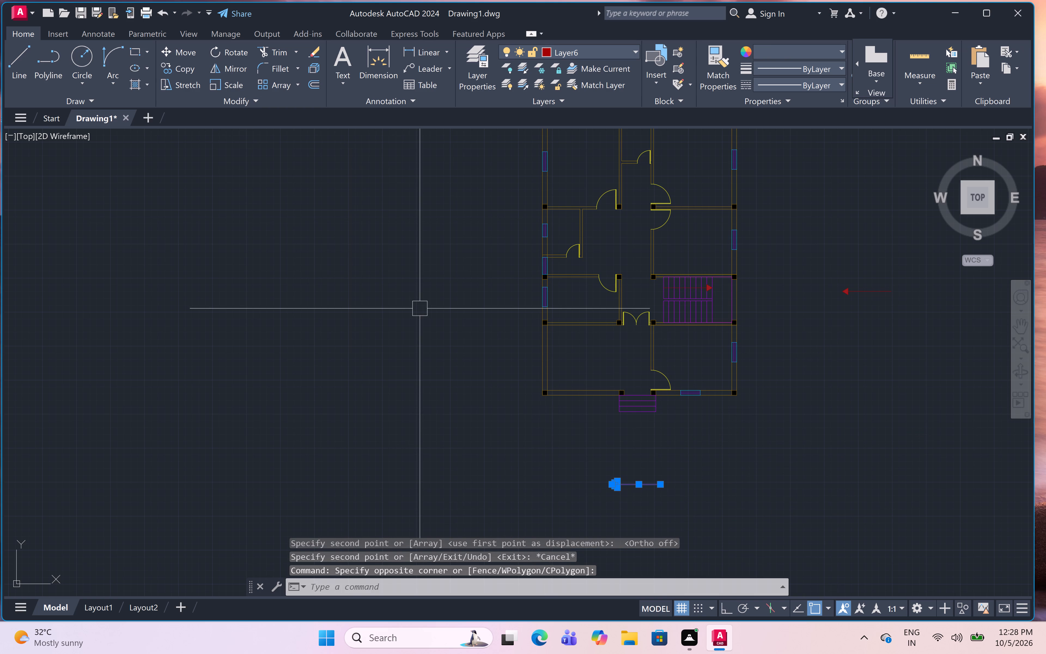
{"action": "key", "text": "F8"}
{"action": "left_click", "coordinate": [233, 45]}
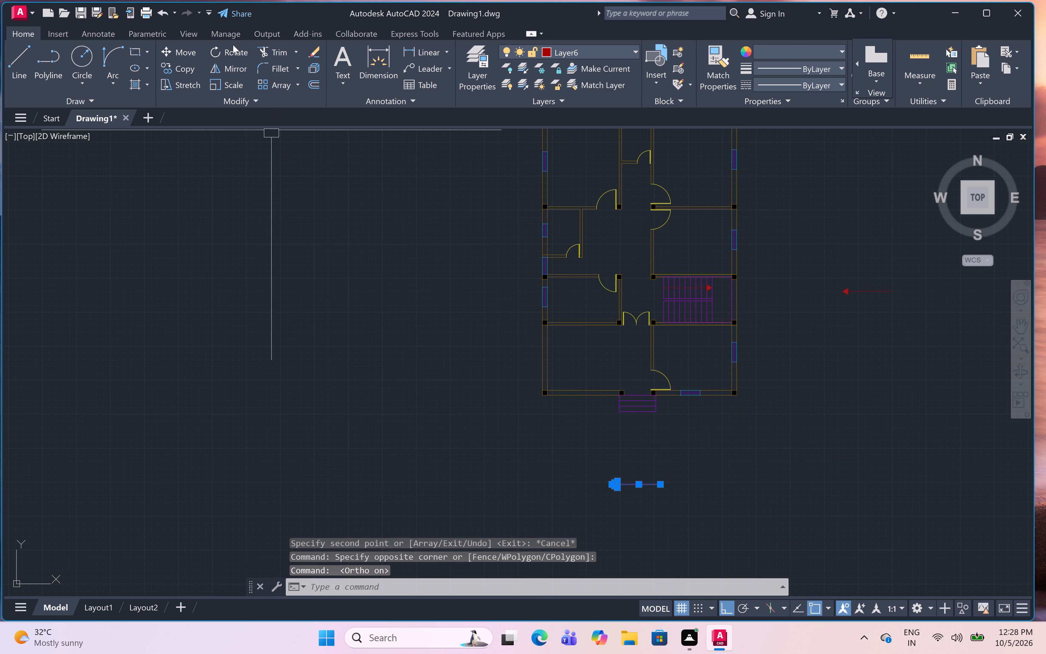
{"action": "left_click", "coordinate": [641, 483]}
{"action": "left_click", "coordinate": [630, 543]}
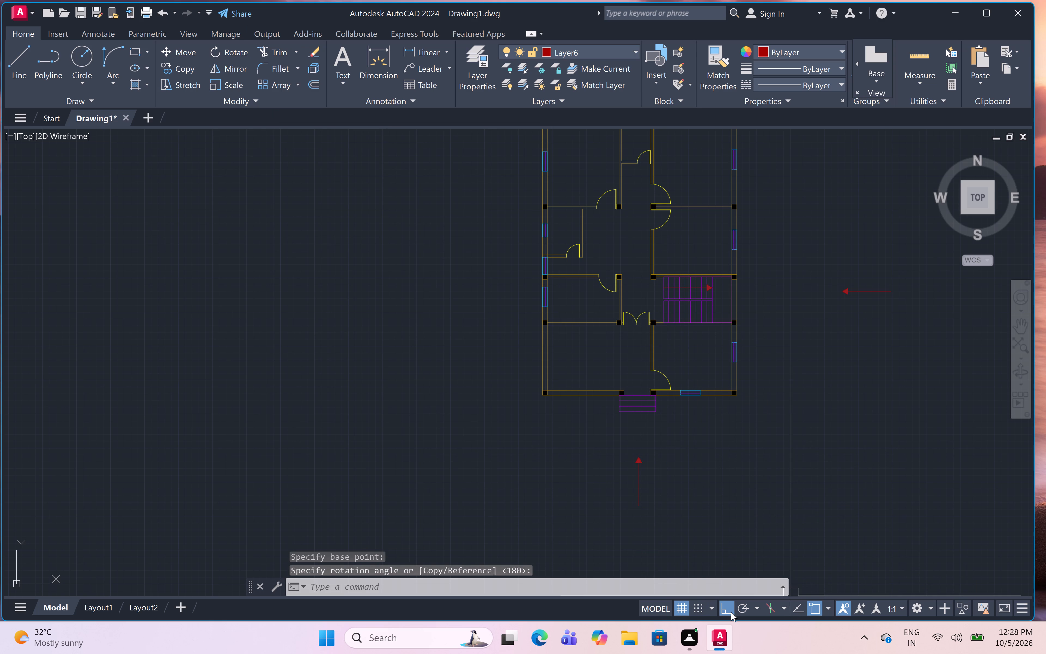
With Ortho off, move the upward-pointing arrow about 9' up onto the entrance steps, centred on their width.
{"action": "left_click", "coordinate": [727, 606]}
{"action": "left_click", "coordinate": [672, 447]}
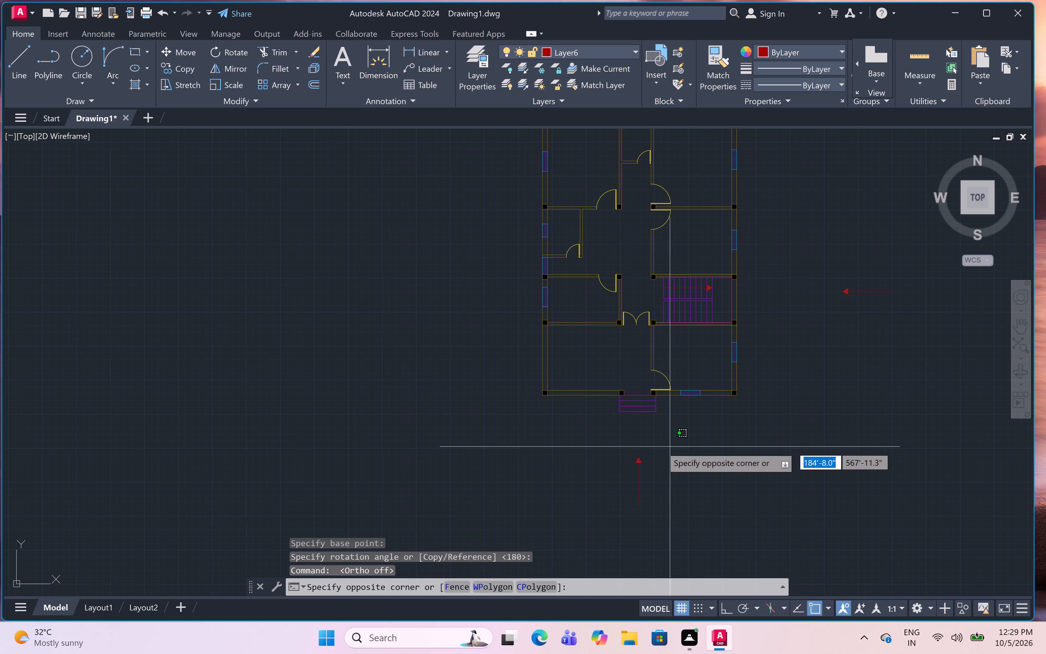
{"action": "left_click", "coordinate": [588, 509]}
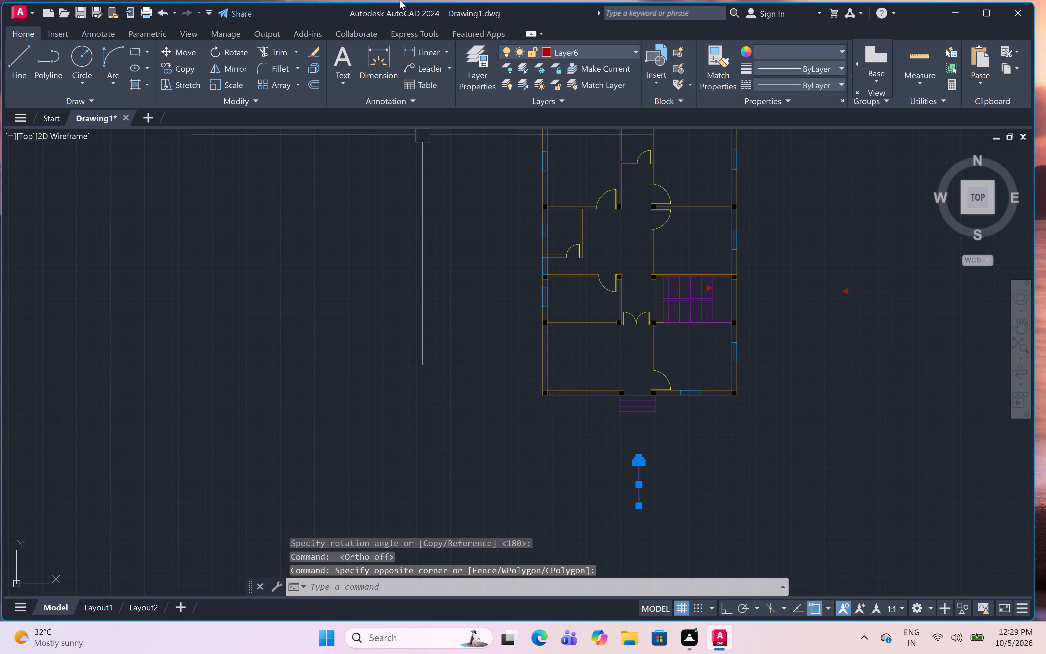
{"action": "left_click", "coordinate": [191, 51]}
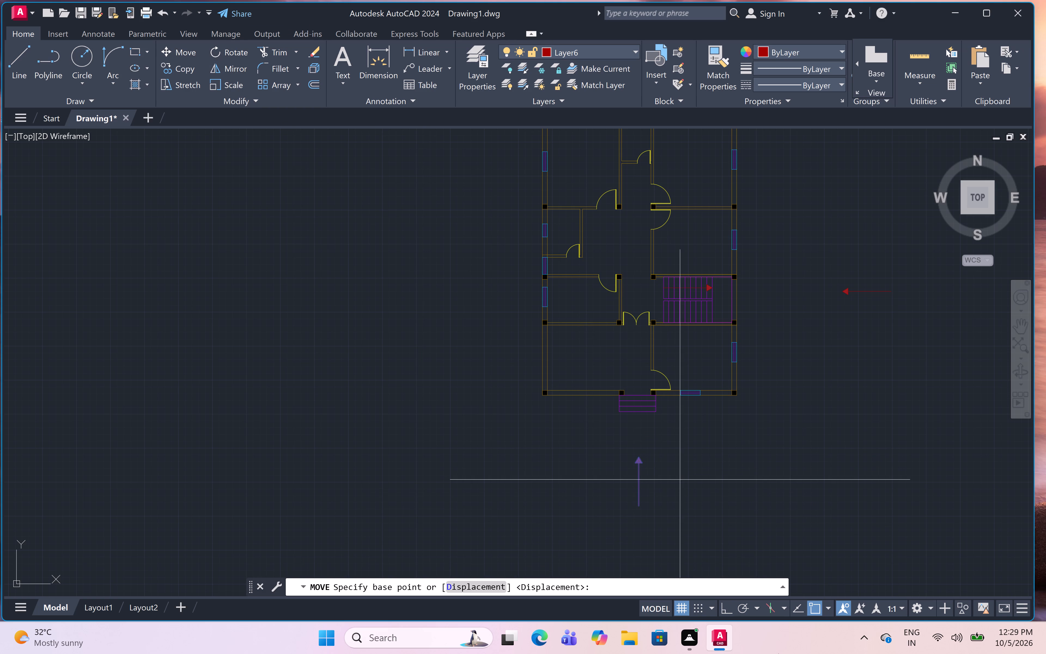
{"action": "scroll", "coordinate": [773, 644], "scroll_direction": "up", "scroll_amount": 12}
{"action": "scroll", "coordinate": [773, 644], "scroll_direction": "down", "scroll_amount": 1}
{"action": "scroll", "coordinate": [773, 644], "scroll_direction": "up", "scroll_amount": 3}
{"action": "scroll", "coordinate": [773, 644], "scroll_direction": "down", "scroll_amount": 1}
{"action": "scroll", "coordinate": [773, 644], "scroll_direction": "up", "scroll_amount": 1}
{"action": "scroll", "coordinate": [564, 475], "scroll_direction": "up", "scroll_amount": 5}
{"action": "scroll", "coordinate": [564, 475], "scroll_direction": "down", "scroll_amount": 2}
{"action": "scroll", "coordinate": [564, 475], "scroll_direction": "up", "scroll_amount": 3}
{"action": "scroll", "coordinate": [678, 465], "scroll_direction": "down", "scroll_amount": 2}
{"action": "scroll", "coordinate": [683, 464], "scroll_direction": "up", "scroll_amount": 2}
{"action": "scroll", "coordinate": [683, 464], "scroll_direction": "down", "scroll_amount": 2}
{"action": "scroll", "coordinate": [683, 464], "scroll_direction": "up", "scroll_amount": 4}
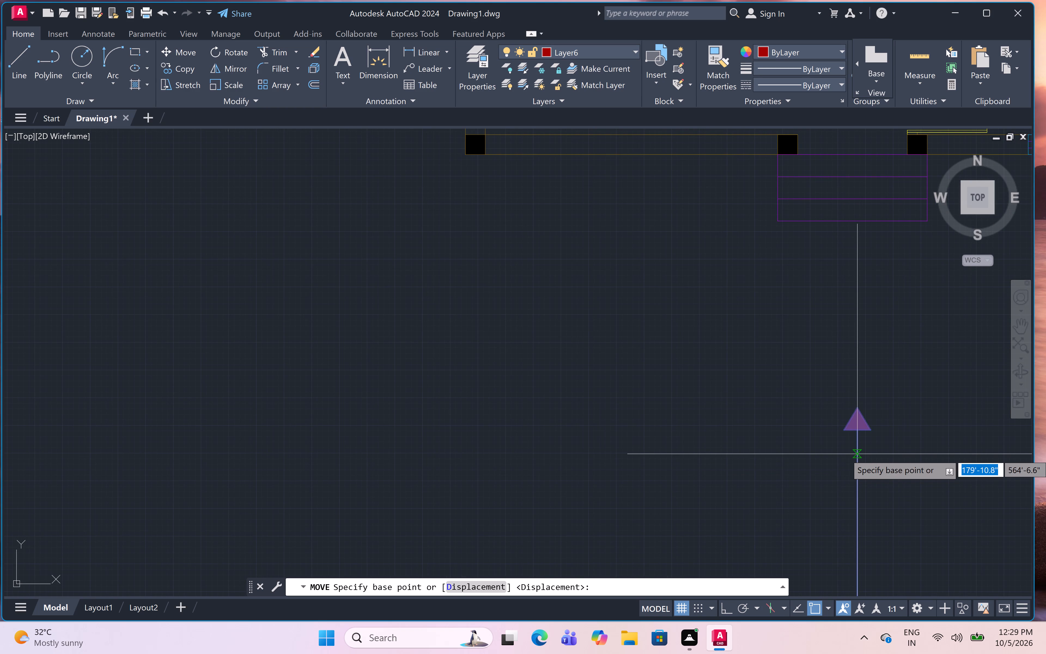
{"action": "left_click", "coordinate": [858, 454]}
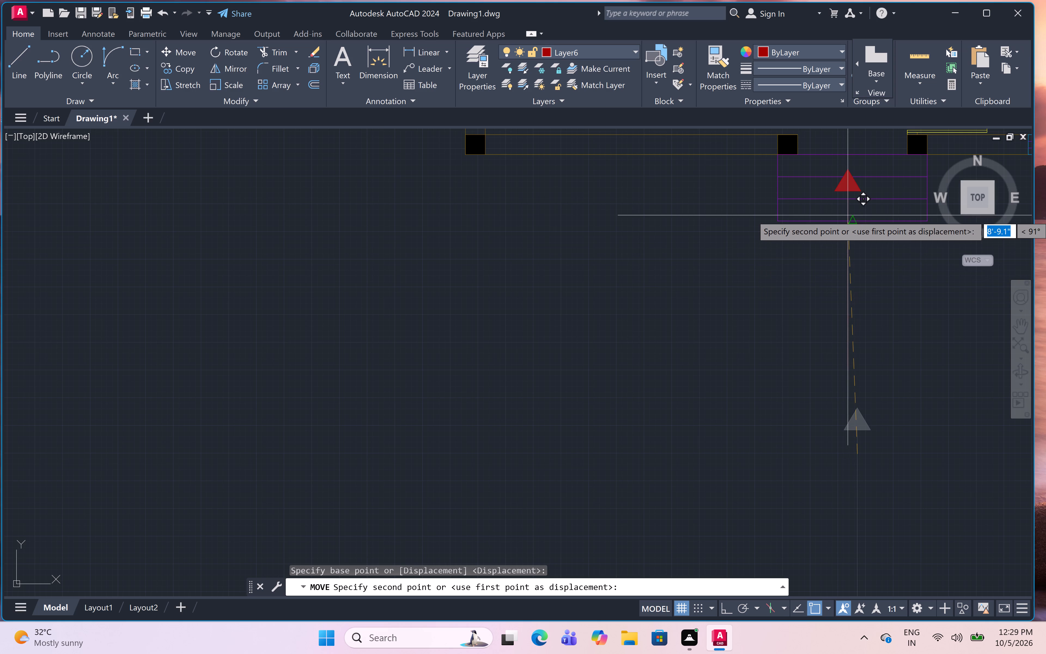
{"action": "left_click", "coordinate": [852, 208]}
{"action": "scroll", "coordinate": [790, 251], "scroll_direction": "down", "scroll_amount": 5}
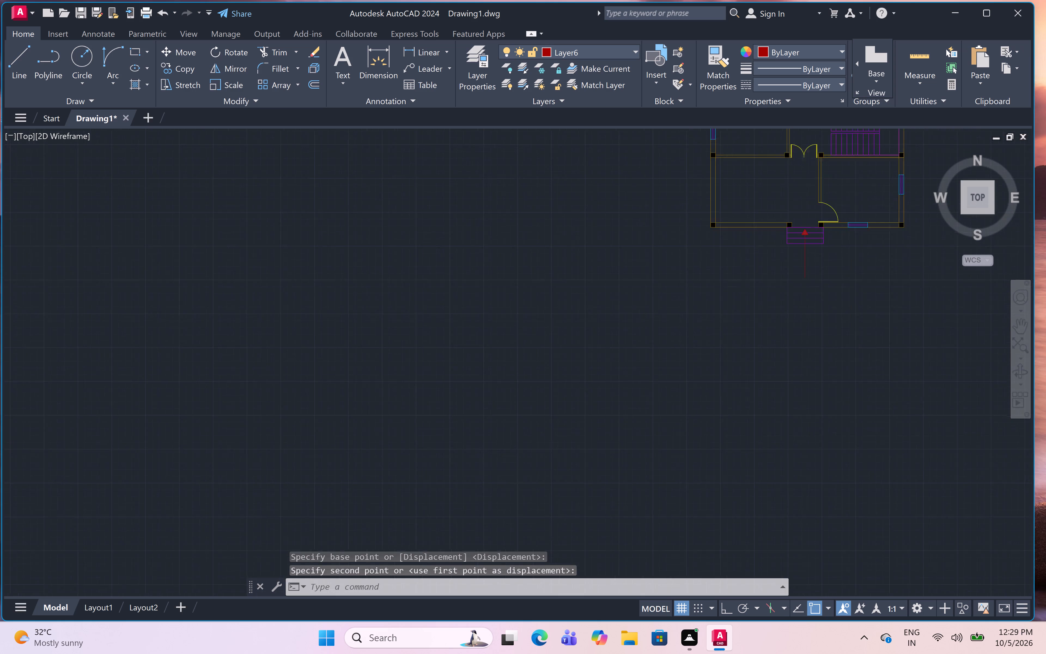
Move the left-pointing arrow beside the plan by its arrowhead base onto the lower stair flight, with its tip at the flight's left edge.
{"action": "scroll", "coordinate": [790, 251], "scroll_direction": "up", "scroll_amount": 1}
{"action": "middle_click_drag", "start_coordinate": [823, 212], "coordinate": [719, 312]}
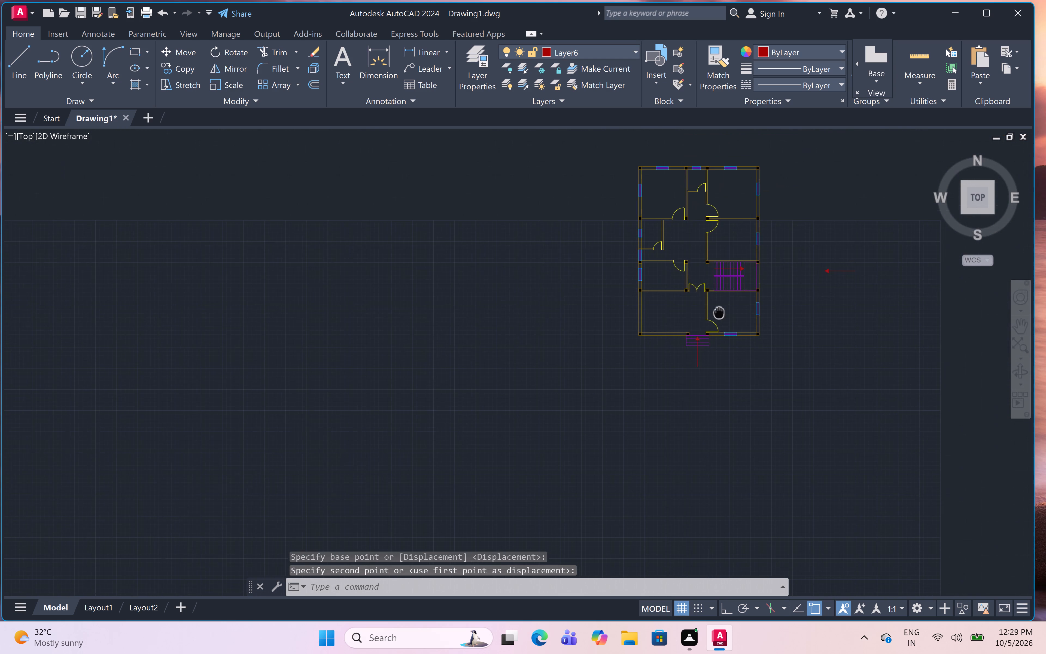
{"action": "middle_click_drag", "start_coordinate": [719, 312], "coordinate": [720, 311]}
{"action": "scroll", "coordinate": [850, 263], "scroll_direction": "up", "scroll_amount": 7}
{"action": "left_click", "coordinate": [893, 270]}
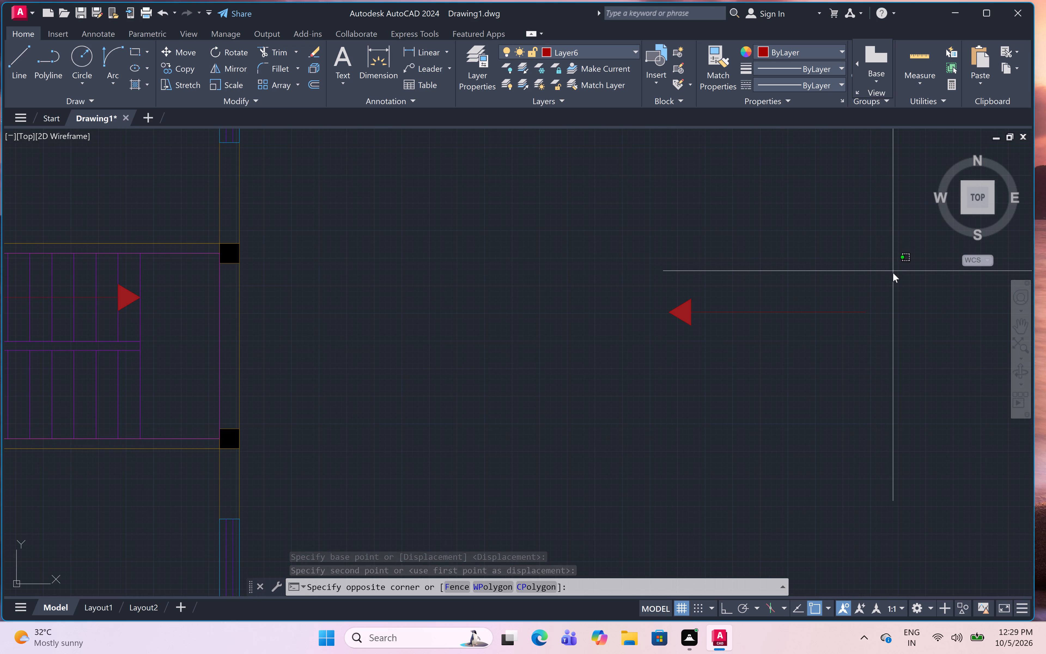
{"action": "left_click", "coordinate": [551, 380]}
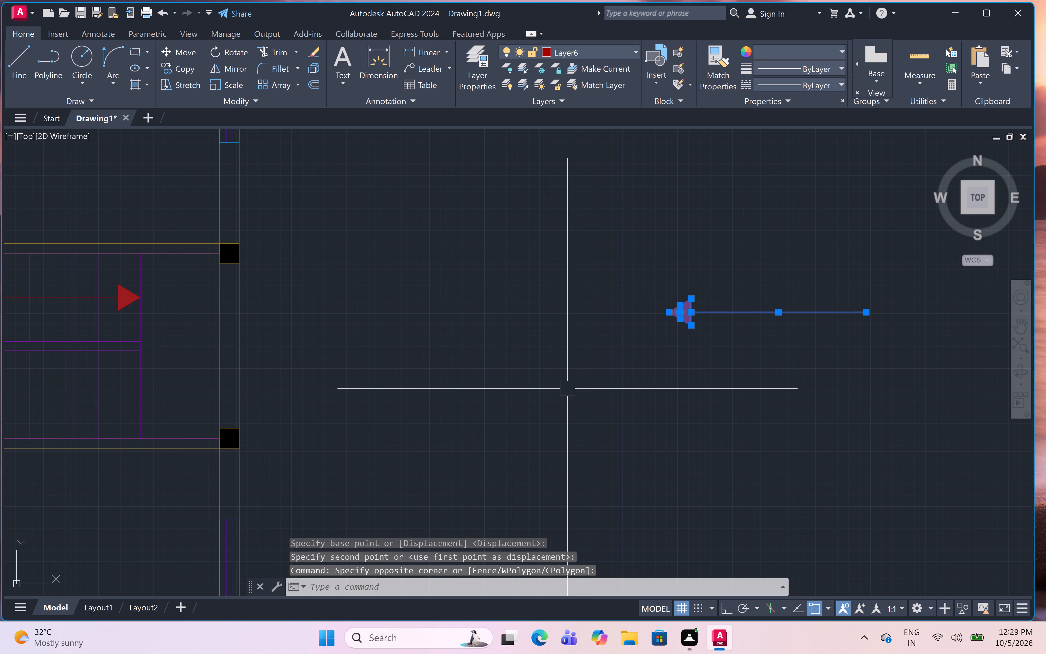
{"action": "key", "text": "m"}
{"action": "key", "text": "space"}
{"action": "left_click_drag", "start_coordinate": [690, 310], "coordinate": [687, 312]}
{"action": "scroll", "coordinate": [408, 373], "scroll_direction": "down", "scroll_amount": 1}
{"action": "scroll", "coordinate": [408, 373], "scroll_direction": "up", "scroll_amount": 8}
{"action": "scroll", "coordinate": [408, 373], "scroll_direction": "down", "scroll_amount": 1}
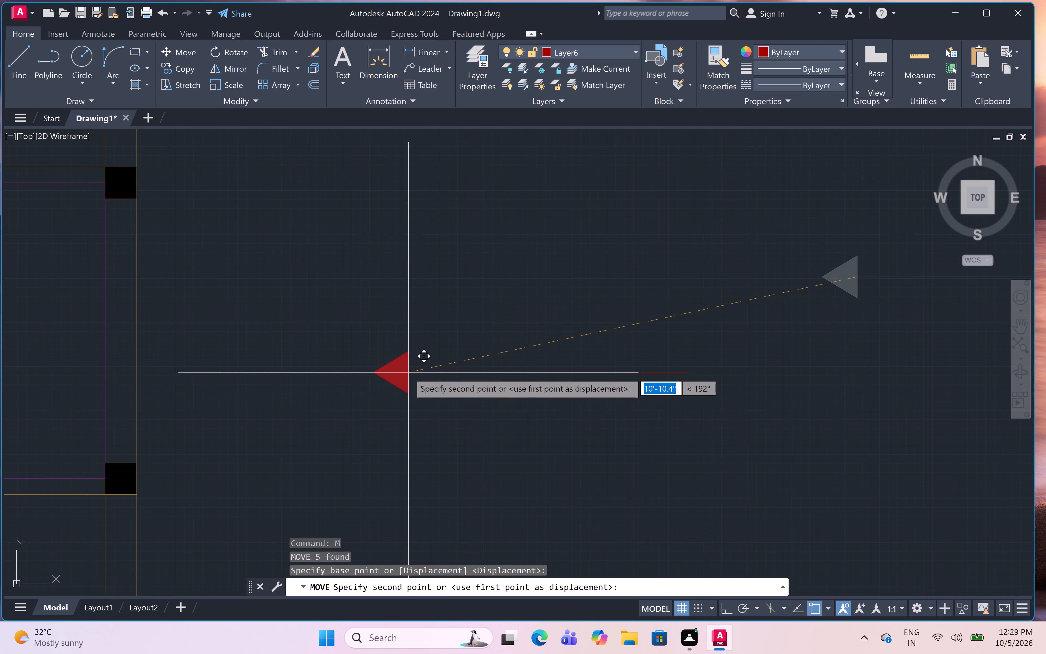
{"action": "scroll", "coordinate": [439, 338], "scroll_direction": "down", "scroll_amount": 1}
{"action": "scroll", "coordinate": [439, 338], "scroll_direction": "up", "scroll_amount": 1}
{"action": "scroll", "coordinate": [439, 338], "scroll_direction": "down", "scroll_amount": 3}
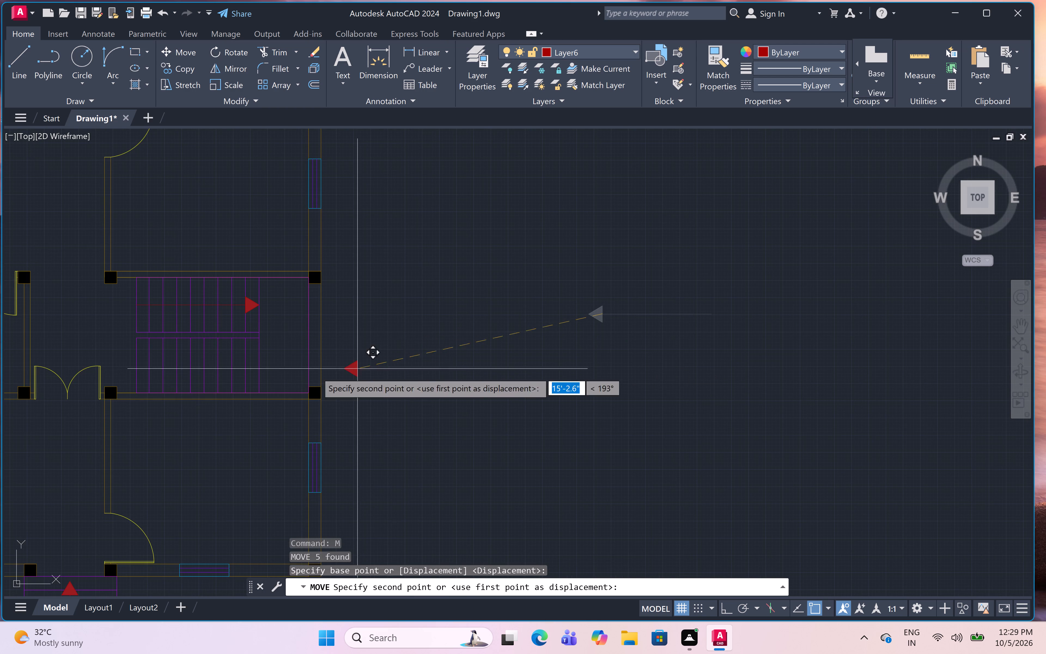
{"action": "scroll", "coordinate": [75, 367], "scroll_direction": "up", "scroll_amount": 4}
{"action": "scroll", "coordinate": [75, 367], "scroll_direction": "down", "scroll_amount": 1}
{"action": "scroll", "coordinate": [75, 367], "scroll_direction": "up", "scroll_amount": 1}
{"action": "scroll", "coordinate": [96, 365], "scroll_direction": "down", "scroll_amount": 2}
{"action": "scroll", "coordinate": [96, 365], "scroll_direction": "up", "scroll_amount": 2}
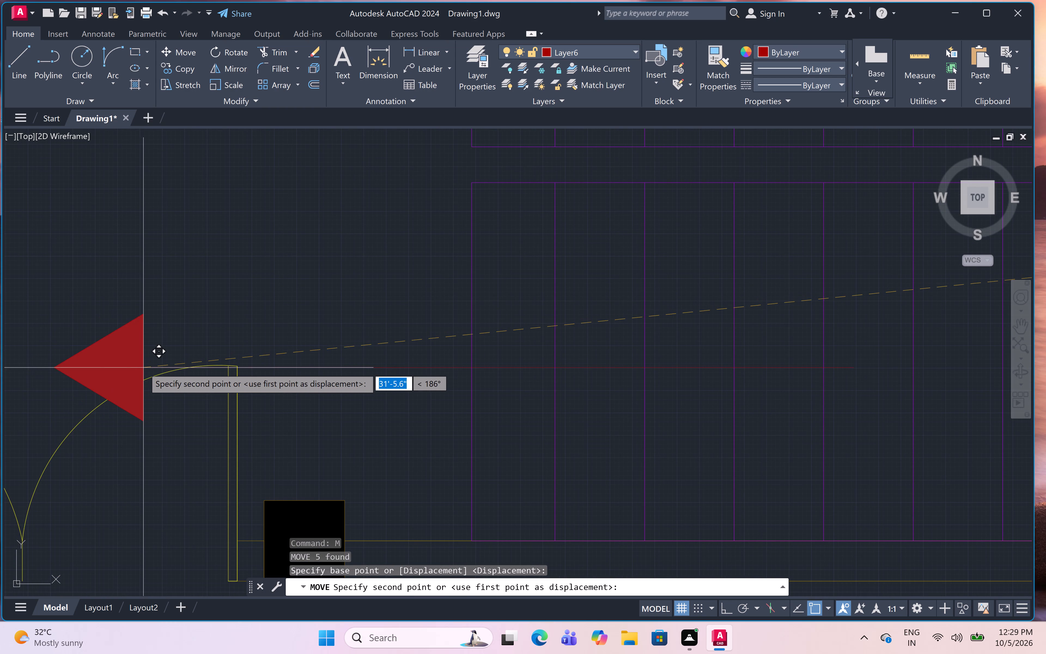
{"action": "scroll", "coordinate": [172, 367], "scroll_direction": "down", "scroll_amount": 1}
{"action": "scroll", "coordinate": [172, 367], "scroll_direction": "up", "scroll_amount": 4}
{"action": "scroll", "coordinate": [208, 371], "scroll_direction": "up", "scroll_amount": 1}
{"action": "scroll", "coordinate": [208, 371], "scroll_direction": "down", "scroll_amount": 2}
{"action": "scroll", "coordinate": [207, 372], "scroll_direction": "up", "scroll_amount": 2}
{"action": "scroll", "coordinate": [207, 372], "scroll_direction": "down", "scroll_amount": 3}
{"action": "scroll", "coordinate": [207, 372], "scroll_direction": "up", "scroll_amount": 2}
{"action": "scroll", "coordinate": [207, 373], "scroll_direction": "down", "scroll_amount": 1}
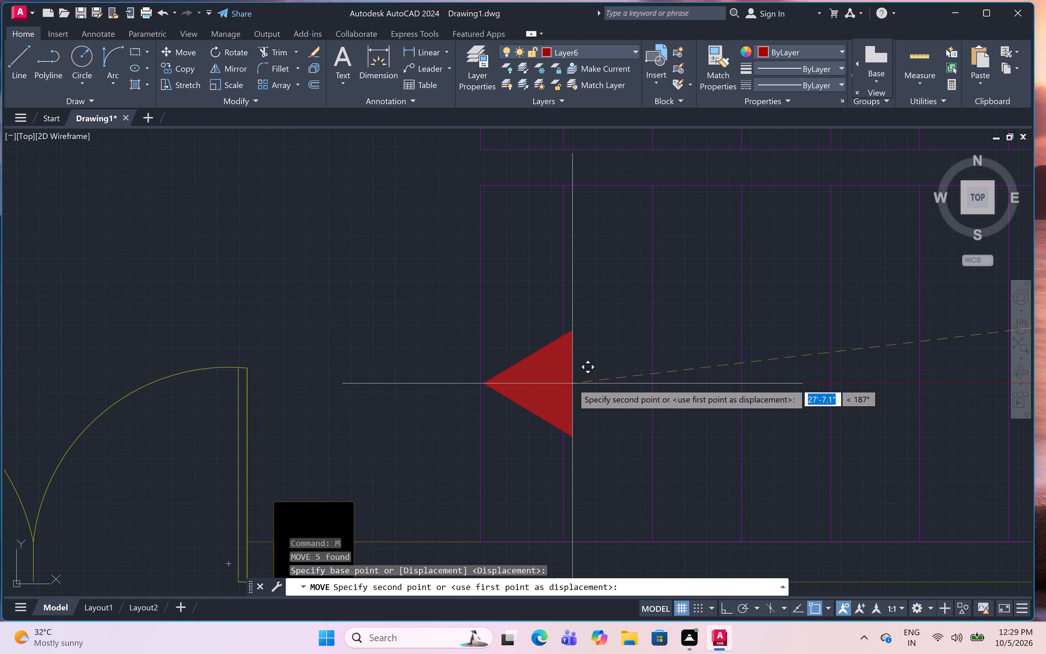
{"action": "scroll", "coordinate": [572, 383], "scroll_direction": "down", "scroll_amount": 3}
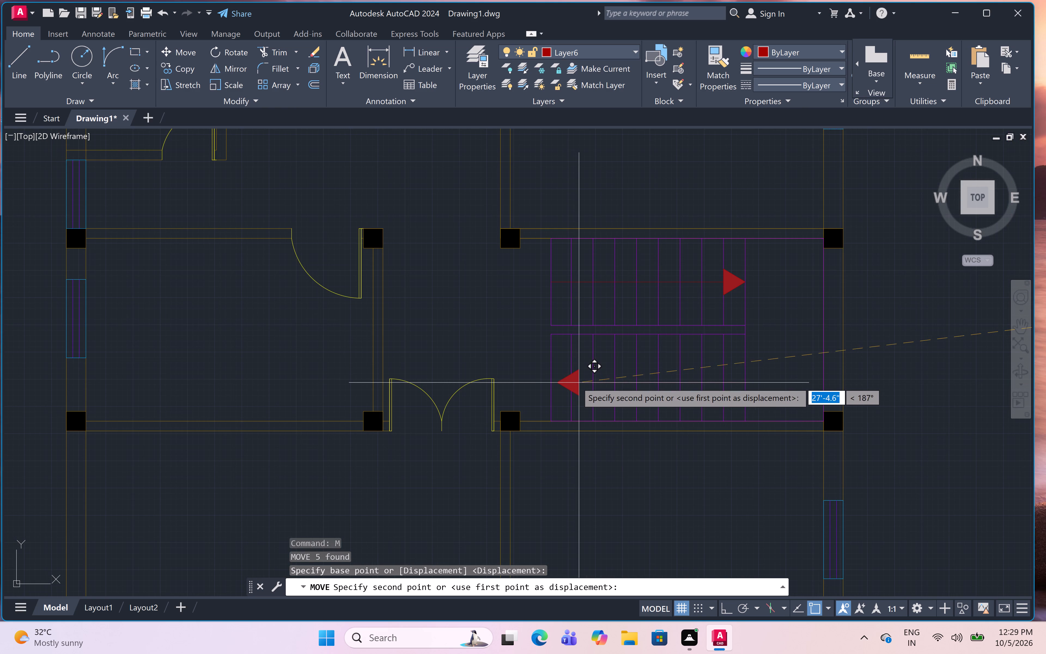
{"action": "left_click", "coordinate": [568, 381]}
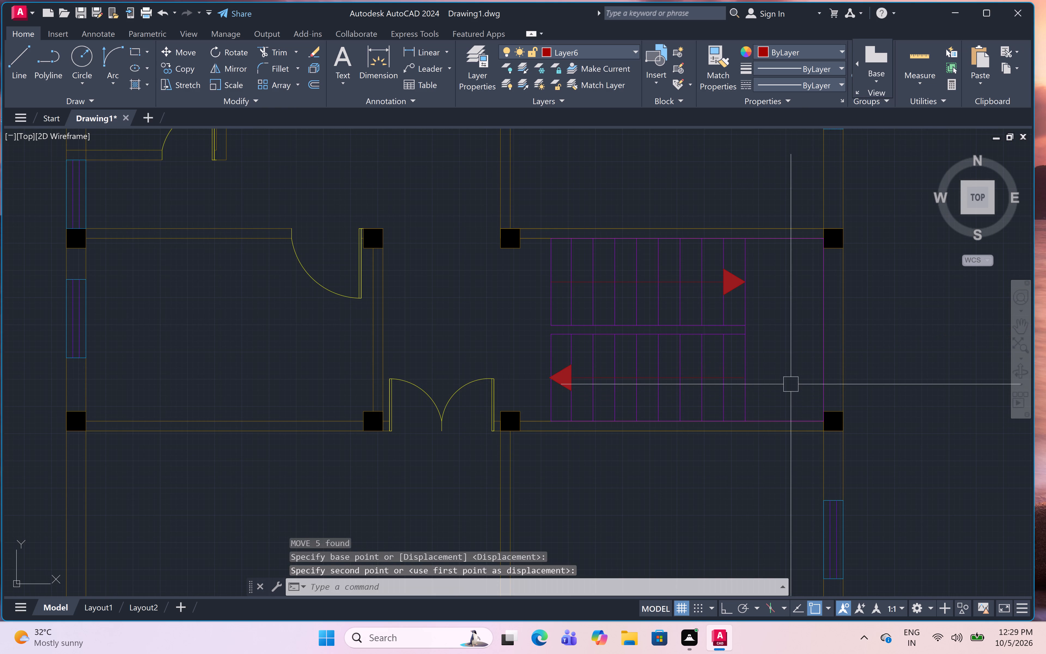
{"action": "scroll", "coordinate": [761, 451], "scroll_direction": "down", "scroll_amount": 1}
{"action": "scroll", "coordinate": [761, 451], "scroll_direction": "up", "scroll_amount": 1}
{"action": "scroll", "coordinate": [761, 451], "scroll_direction": "down", "scroll_amount": 1}
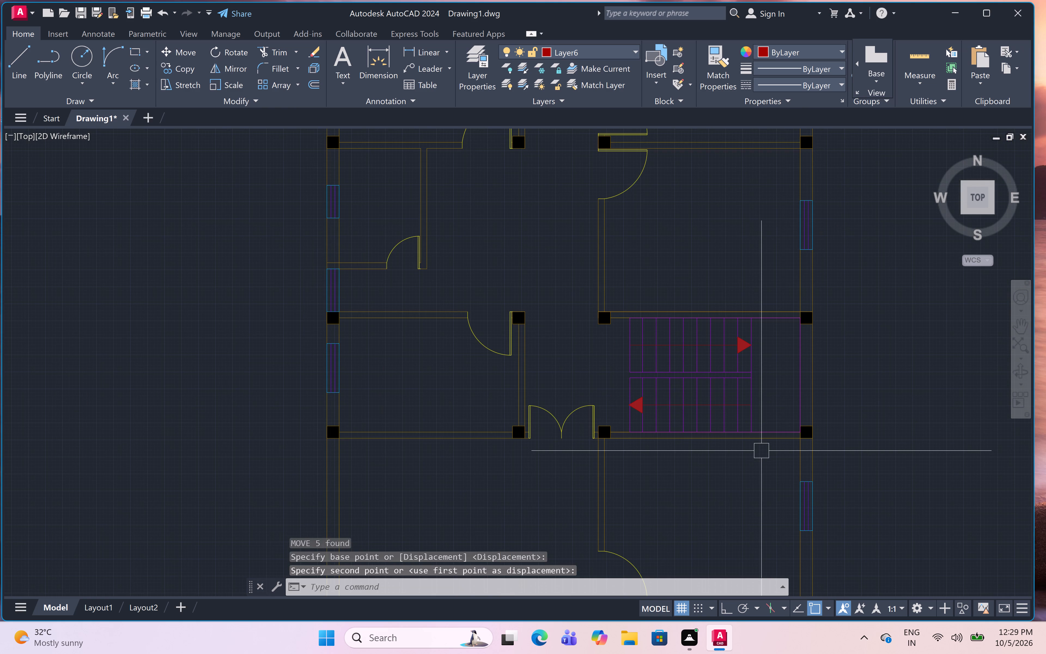
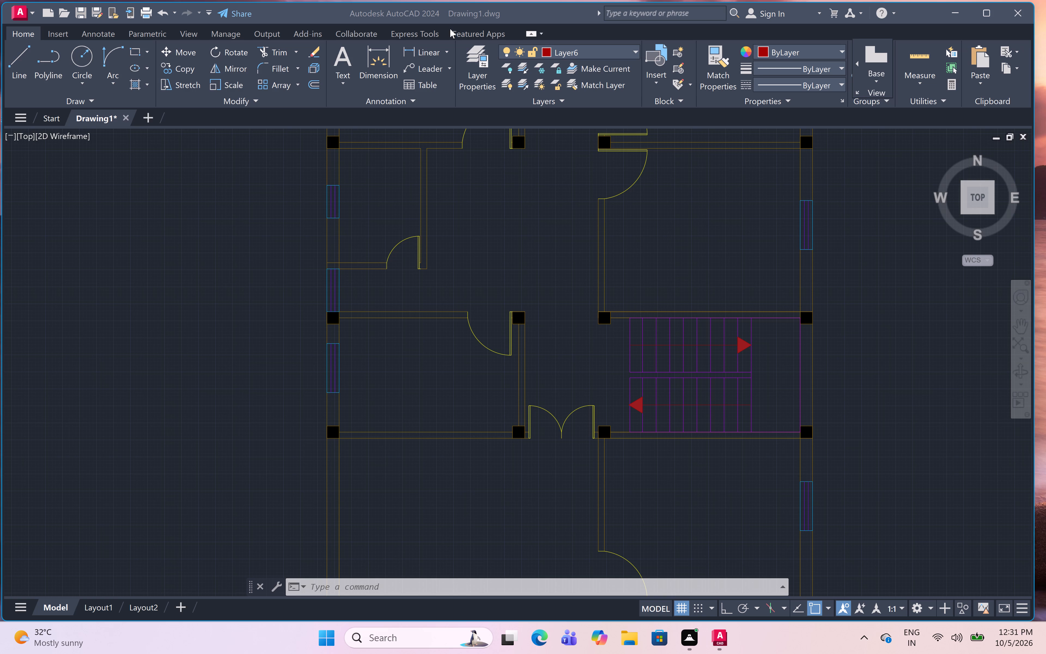
Inspect the whole floor plan with its direction arrows, closing in on the upper rooms.
{"action": "scroll", "coordinate": [564, 364], "scroll_direction": "down", "scroll_amount": 2}
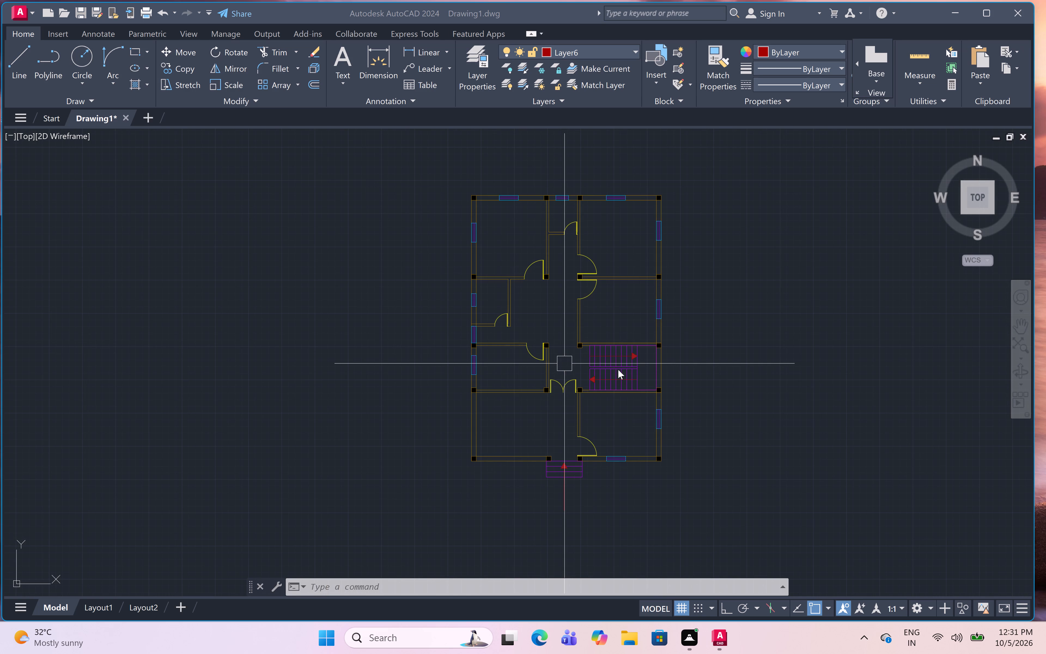
{"action": "key", "text": "Escape"}
{"action": "left_click", "coordinate": [565, 363]}
{"action": "key", "text": "Escape"}
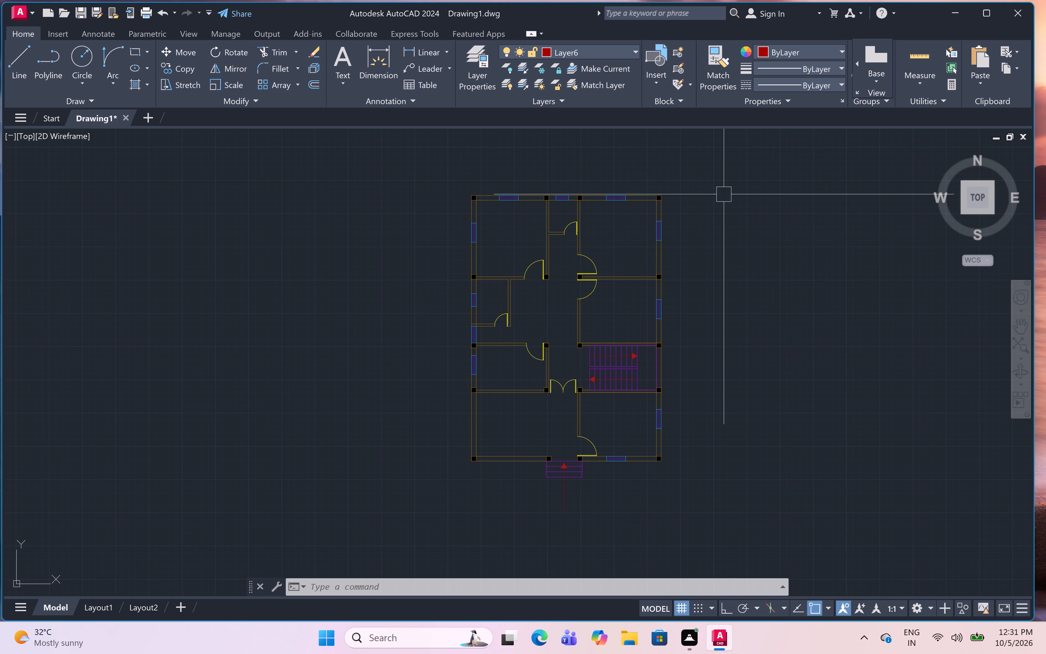
{"action": "scroll", "coordinate": [746, 180], "scroll_direction": "up", "scroll_amount": 1}
{"action": "scroll", "coordinate": [746, 180], "scroll_direction": "down", "scroll_amount": 2}
{"action": "scroll", "coordinate": [632, 272], "scroll_direction": "up", "scroll_amount": 1}
{"action": "scroll", "coordinate": [632, 272], "scroll_direction": "down", "scroll_amount": 2}
{"action": "scroll", "coordinate": [632, 272], "scroll_direction": "up", "scroll_amount": 2}
{"action": "scroll", "coordinate": [632, 272], "scroll_direction": "down", "scroll_amount": 1}
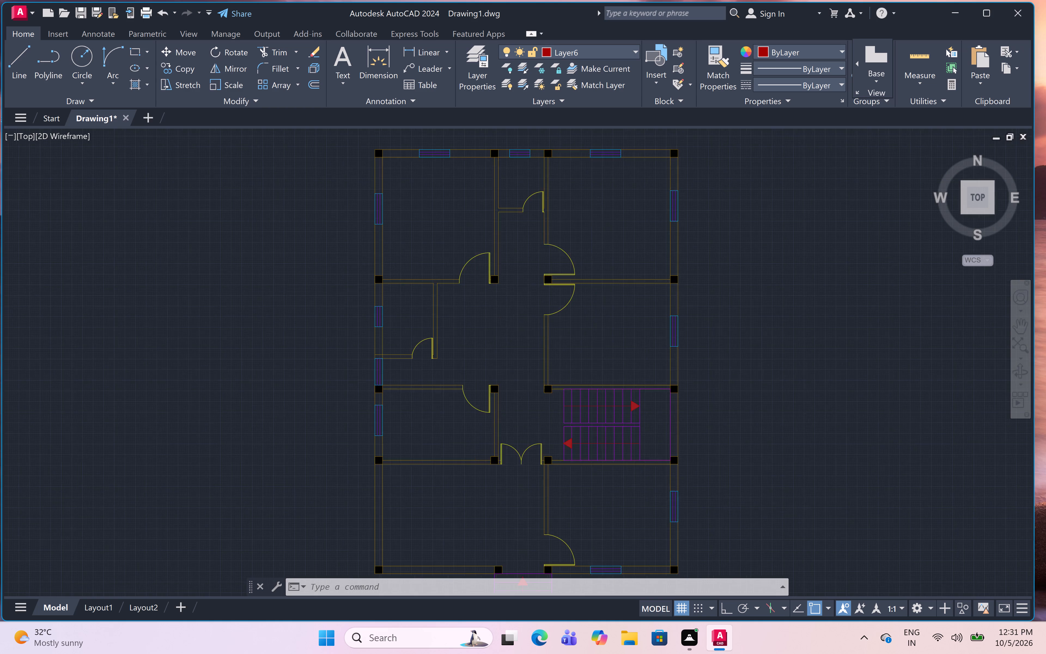
{"action": "scroll", "coordinate": [632, 272], "scroll_direction": "up", "scroll_amount": 1}
{"action": "scroll", "coordinate": [632, 272], "scroll_direction": "down", "scroll_amount": 1}
{"action": "scroll", "coordinate": [632, 272], "scroll_direction": "up", "scroll_amount": 1}
{"action": "scroll", "coordinate": [458, 274], "scroll_direction": "down", "scroll_amount": 2}
{"action": "scroll", "coordinate": [383, 228], "scroll_direction": "up", "scroll_amount": 4}
{"action": "scroll", "coordinate": [383, 228], "scroll_direction": "down", "scroll_amount": 3}
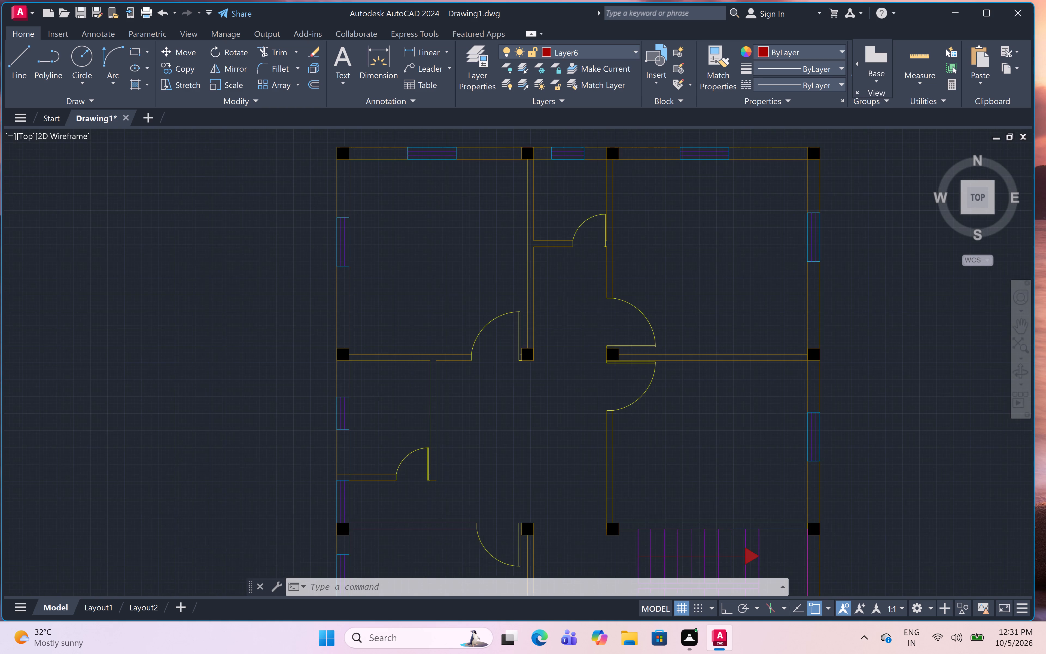
{"action": "scroll", "coordinate": [425, 231], "scroll_direction": "up", "scroll_amount": 3}
{"action": "scroll", "coordinate": [425, 231], "scroll_direction": "down", "scroll_amount": 1}
{"action": "scroll", "coordinate": [425, 231], "scroll_direction": "up", "scroll_amount": 1}
{"action": "scroll", "coordinate": [425, 231], "scroll_direction": "down", "scroll_amount": 1}
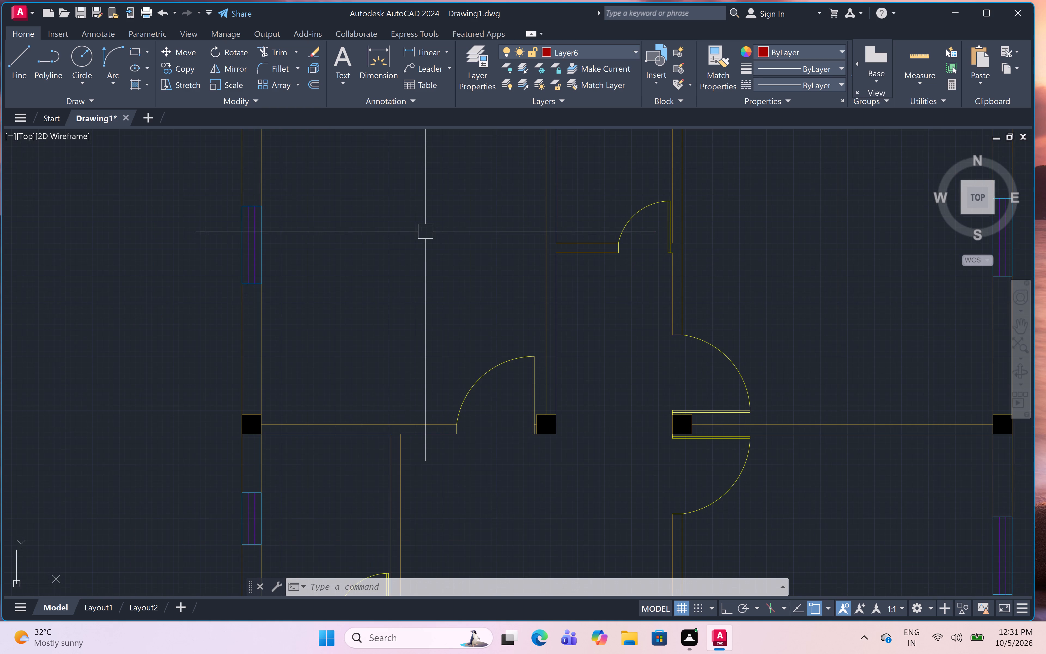
{"action": "scroll", "coordinate": [425, 231], "scroll_direction": "down", "scroll_amount": 1}
{"action": "scroll", "coordinate": [425, 231], "scroll_direction": "up", "scroll_amount": 2}
{"action": "scroll", "coordinate": [425, 231], "scroll_direction": "down", "scroll_amount": 1}
{"action": "scroll", "coordinate": [442, 234], "scroll_direction": "up", "scroll_amount": 2}
{"action": "scroll", "coordinate": [442, 234], "scroll_direction": "down", "scroll_amount": 1}
{"action": "scroll", "coordinate": [442, 234], "scroll_direction": "up", "scroll_amount": 1}
{"action": "middle_click_drag", "start_coordinate": [442, 234], "coordinate": [438, 393]}
{"action": "scroll", "coordinate": [479, 311], "scroll_direction": "down", "scroll_amount": 1}
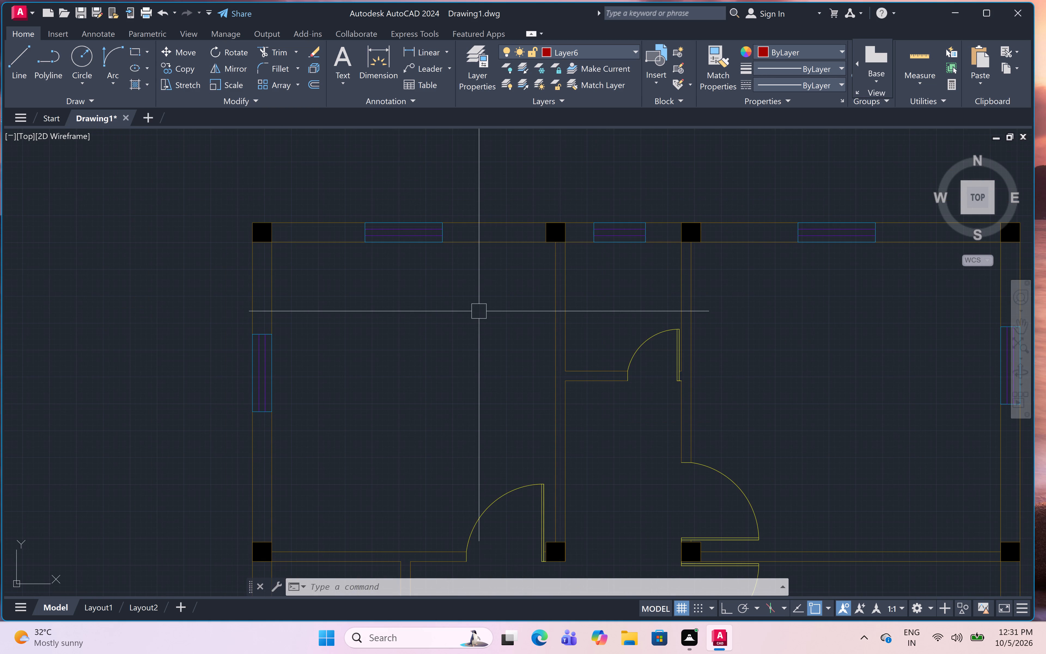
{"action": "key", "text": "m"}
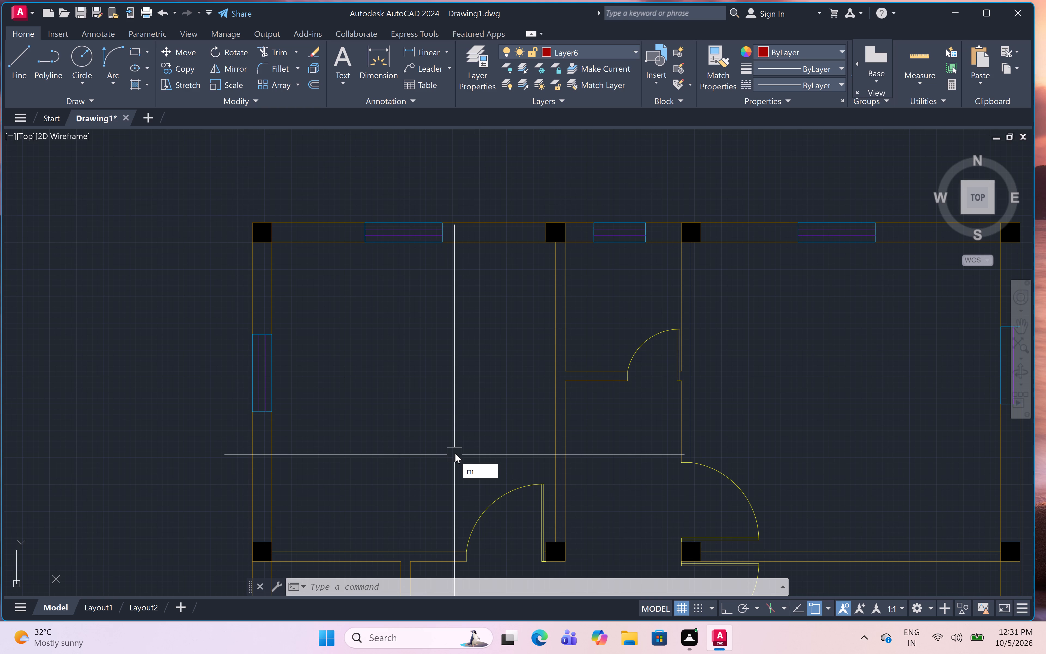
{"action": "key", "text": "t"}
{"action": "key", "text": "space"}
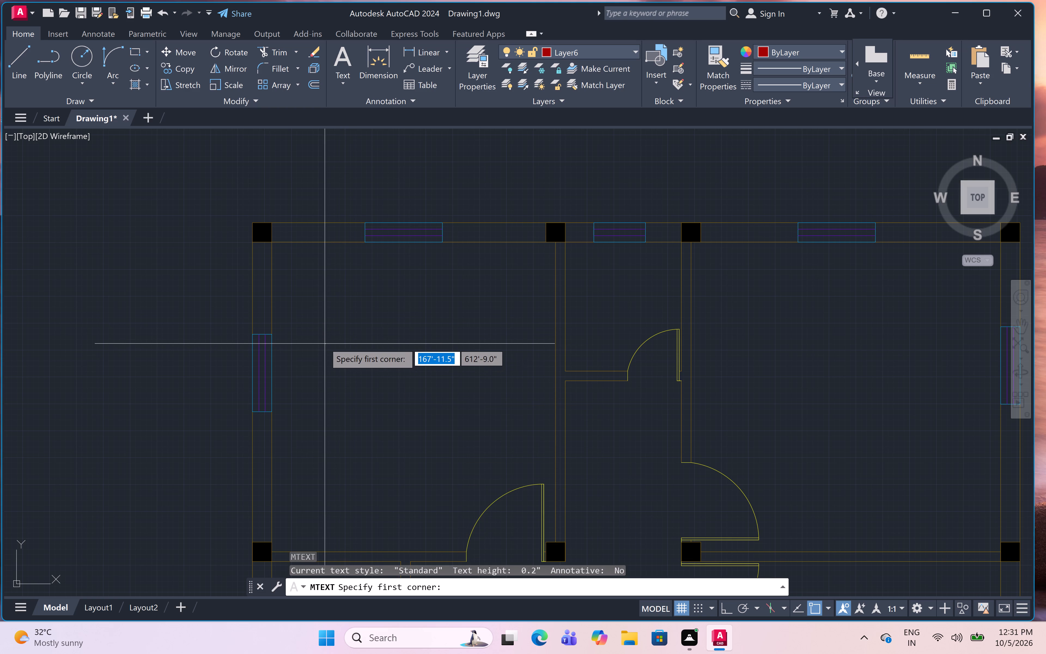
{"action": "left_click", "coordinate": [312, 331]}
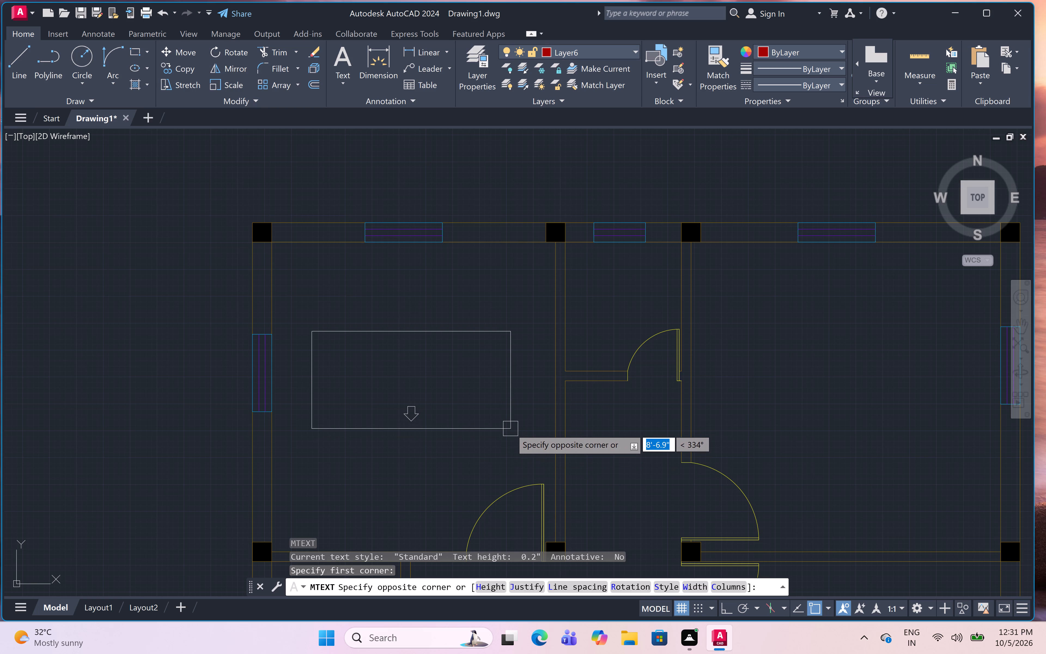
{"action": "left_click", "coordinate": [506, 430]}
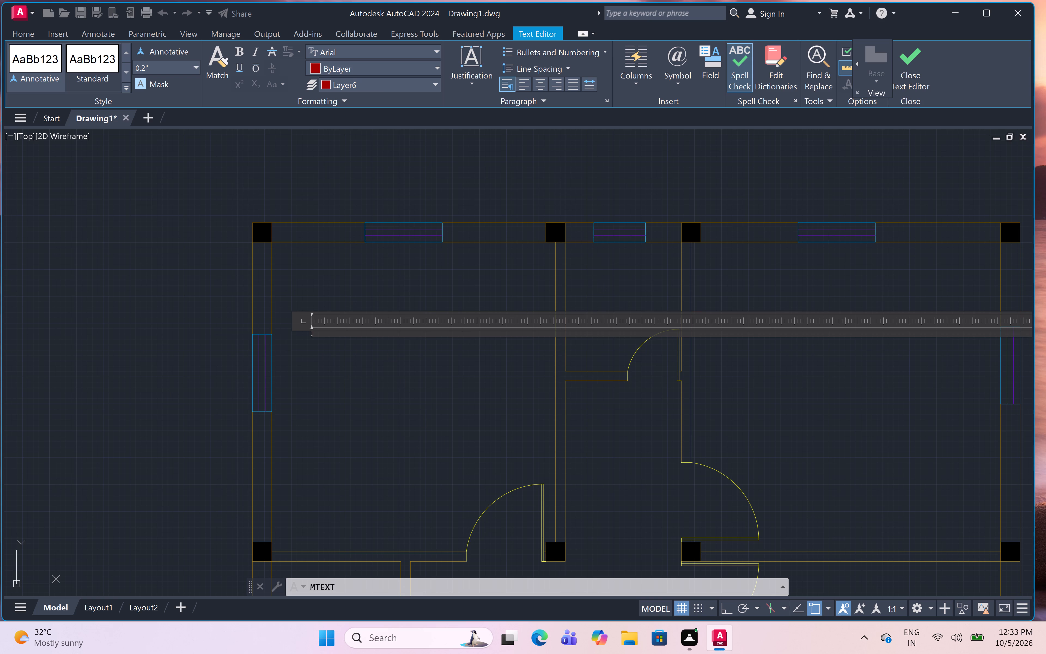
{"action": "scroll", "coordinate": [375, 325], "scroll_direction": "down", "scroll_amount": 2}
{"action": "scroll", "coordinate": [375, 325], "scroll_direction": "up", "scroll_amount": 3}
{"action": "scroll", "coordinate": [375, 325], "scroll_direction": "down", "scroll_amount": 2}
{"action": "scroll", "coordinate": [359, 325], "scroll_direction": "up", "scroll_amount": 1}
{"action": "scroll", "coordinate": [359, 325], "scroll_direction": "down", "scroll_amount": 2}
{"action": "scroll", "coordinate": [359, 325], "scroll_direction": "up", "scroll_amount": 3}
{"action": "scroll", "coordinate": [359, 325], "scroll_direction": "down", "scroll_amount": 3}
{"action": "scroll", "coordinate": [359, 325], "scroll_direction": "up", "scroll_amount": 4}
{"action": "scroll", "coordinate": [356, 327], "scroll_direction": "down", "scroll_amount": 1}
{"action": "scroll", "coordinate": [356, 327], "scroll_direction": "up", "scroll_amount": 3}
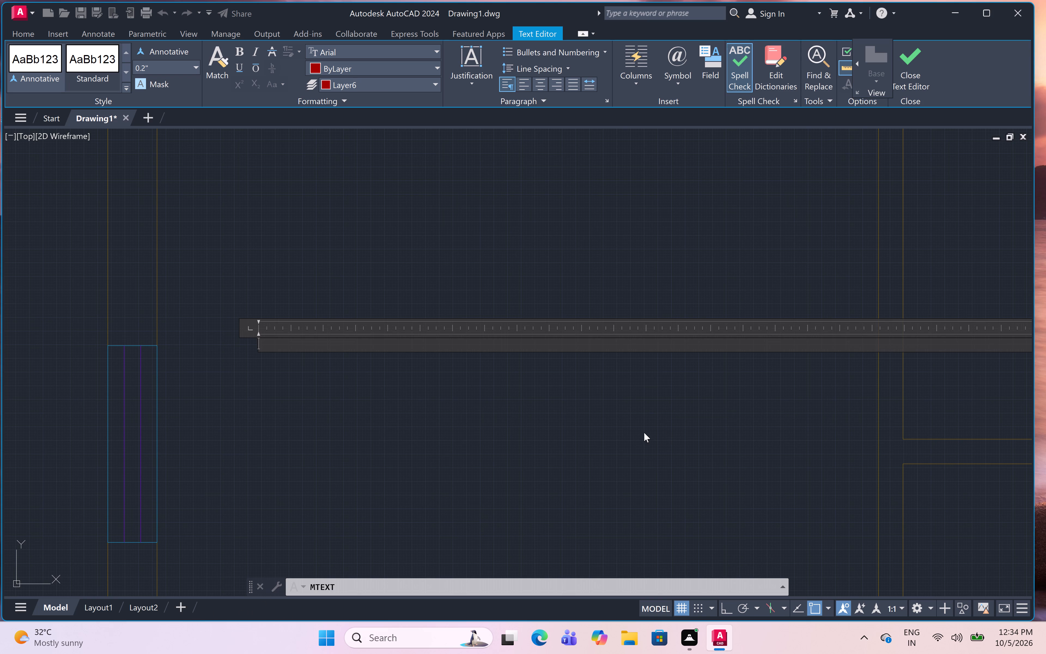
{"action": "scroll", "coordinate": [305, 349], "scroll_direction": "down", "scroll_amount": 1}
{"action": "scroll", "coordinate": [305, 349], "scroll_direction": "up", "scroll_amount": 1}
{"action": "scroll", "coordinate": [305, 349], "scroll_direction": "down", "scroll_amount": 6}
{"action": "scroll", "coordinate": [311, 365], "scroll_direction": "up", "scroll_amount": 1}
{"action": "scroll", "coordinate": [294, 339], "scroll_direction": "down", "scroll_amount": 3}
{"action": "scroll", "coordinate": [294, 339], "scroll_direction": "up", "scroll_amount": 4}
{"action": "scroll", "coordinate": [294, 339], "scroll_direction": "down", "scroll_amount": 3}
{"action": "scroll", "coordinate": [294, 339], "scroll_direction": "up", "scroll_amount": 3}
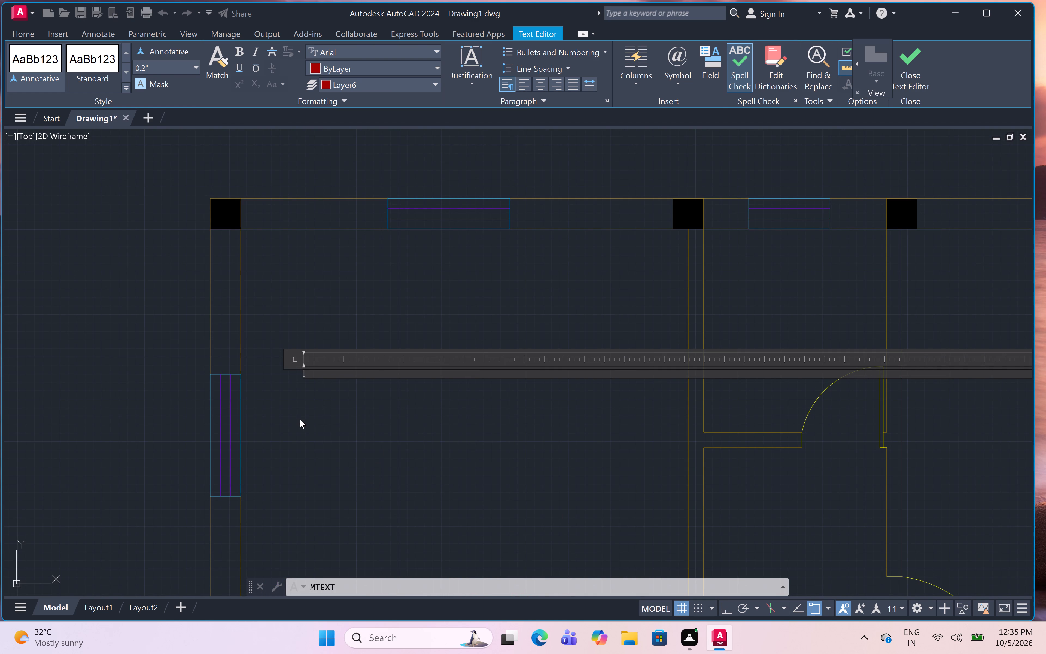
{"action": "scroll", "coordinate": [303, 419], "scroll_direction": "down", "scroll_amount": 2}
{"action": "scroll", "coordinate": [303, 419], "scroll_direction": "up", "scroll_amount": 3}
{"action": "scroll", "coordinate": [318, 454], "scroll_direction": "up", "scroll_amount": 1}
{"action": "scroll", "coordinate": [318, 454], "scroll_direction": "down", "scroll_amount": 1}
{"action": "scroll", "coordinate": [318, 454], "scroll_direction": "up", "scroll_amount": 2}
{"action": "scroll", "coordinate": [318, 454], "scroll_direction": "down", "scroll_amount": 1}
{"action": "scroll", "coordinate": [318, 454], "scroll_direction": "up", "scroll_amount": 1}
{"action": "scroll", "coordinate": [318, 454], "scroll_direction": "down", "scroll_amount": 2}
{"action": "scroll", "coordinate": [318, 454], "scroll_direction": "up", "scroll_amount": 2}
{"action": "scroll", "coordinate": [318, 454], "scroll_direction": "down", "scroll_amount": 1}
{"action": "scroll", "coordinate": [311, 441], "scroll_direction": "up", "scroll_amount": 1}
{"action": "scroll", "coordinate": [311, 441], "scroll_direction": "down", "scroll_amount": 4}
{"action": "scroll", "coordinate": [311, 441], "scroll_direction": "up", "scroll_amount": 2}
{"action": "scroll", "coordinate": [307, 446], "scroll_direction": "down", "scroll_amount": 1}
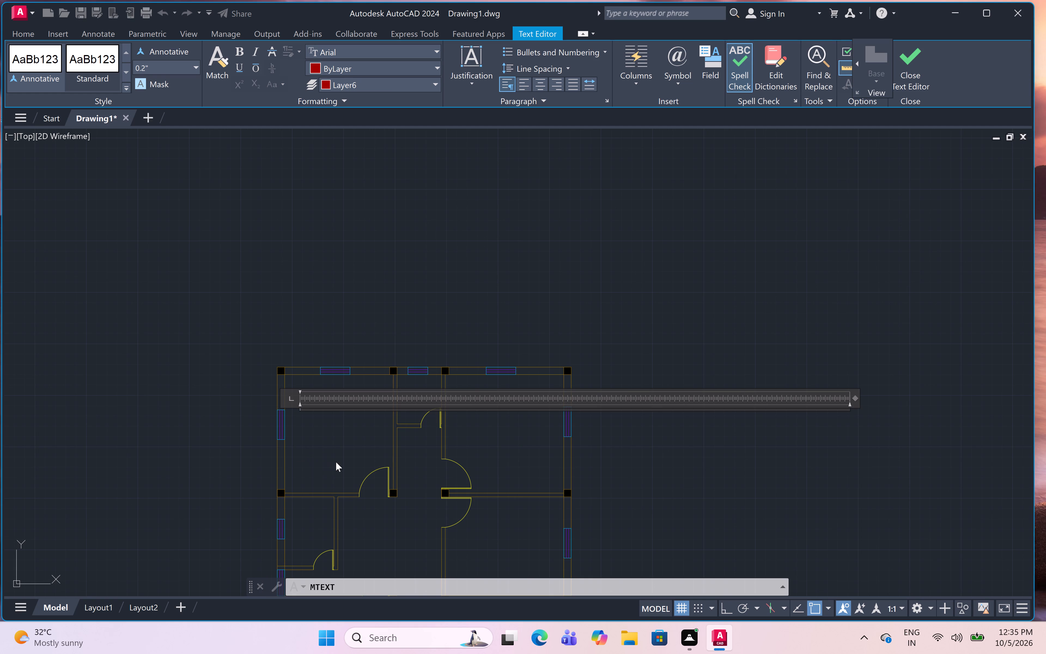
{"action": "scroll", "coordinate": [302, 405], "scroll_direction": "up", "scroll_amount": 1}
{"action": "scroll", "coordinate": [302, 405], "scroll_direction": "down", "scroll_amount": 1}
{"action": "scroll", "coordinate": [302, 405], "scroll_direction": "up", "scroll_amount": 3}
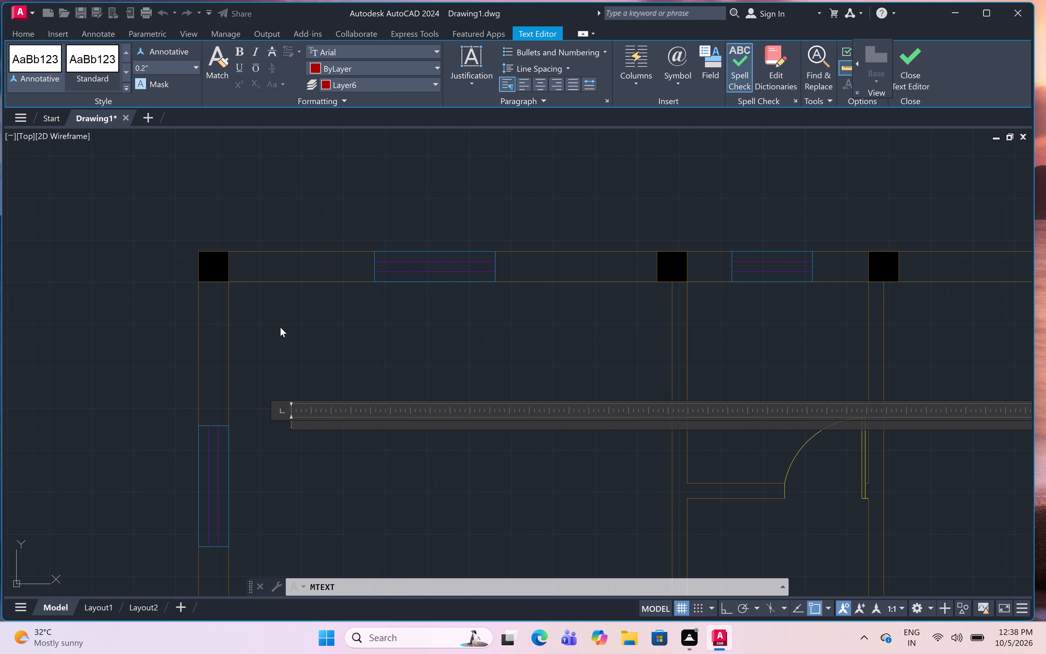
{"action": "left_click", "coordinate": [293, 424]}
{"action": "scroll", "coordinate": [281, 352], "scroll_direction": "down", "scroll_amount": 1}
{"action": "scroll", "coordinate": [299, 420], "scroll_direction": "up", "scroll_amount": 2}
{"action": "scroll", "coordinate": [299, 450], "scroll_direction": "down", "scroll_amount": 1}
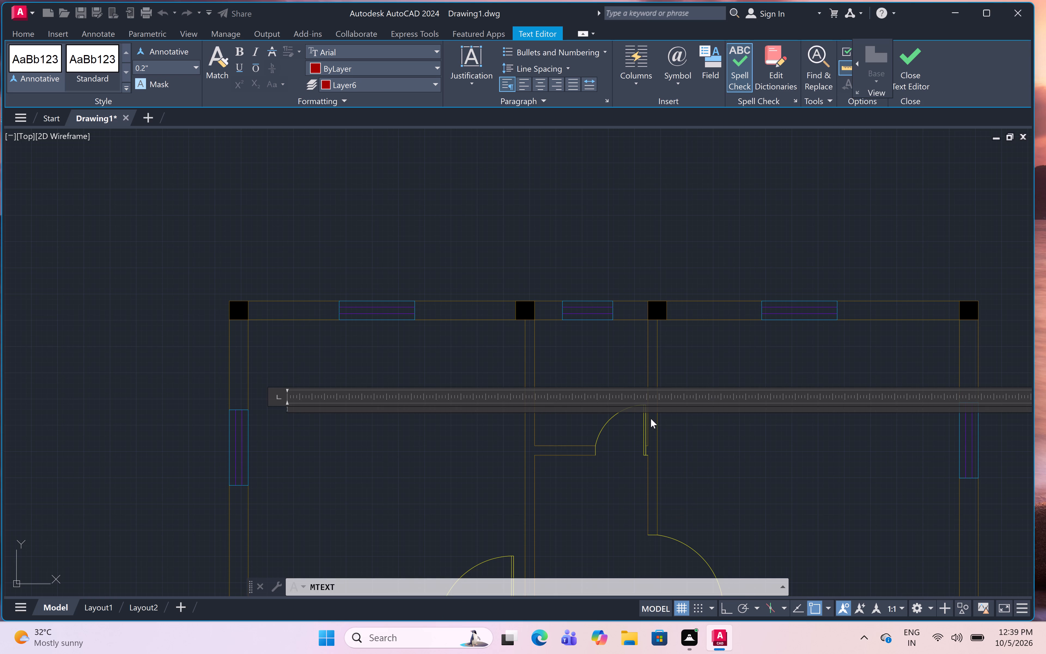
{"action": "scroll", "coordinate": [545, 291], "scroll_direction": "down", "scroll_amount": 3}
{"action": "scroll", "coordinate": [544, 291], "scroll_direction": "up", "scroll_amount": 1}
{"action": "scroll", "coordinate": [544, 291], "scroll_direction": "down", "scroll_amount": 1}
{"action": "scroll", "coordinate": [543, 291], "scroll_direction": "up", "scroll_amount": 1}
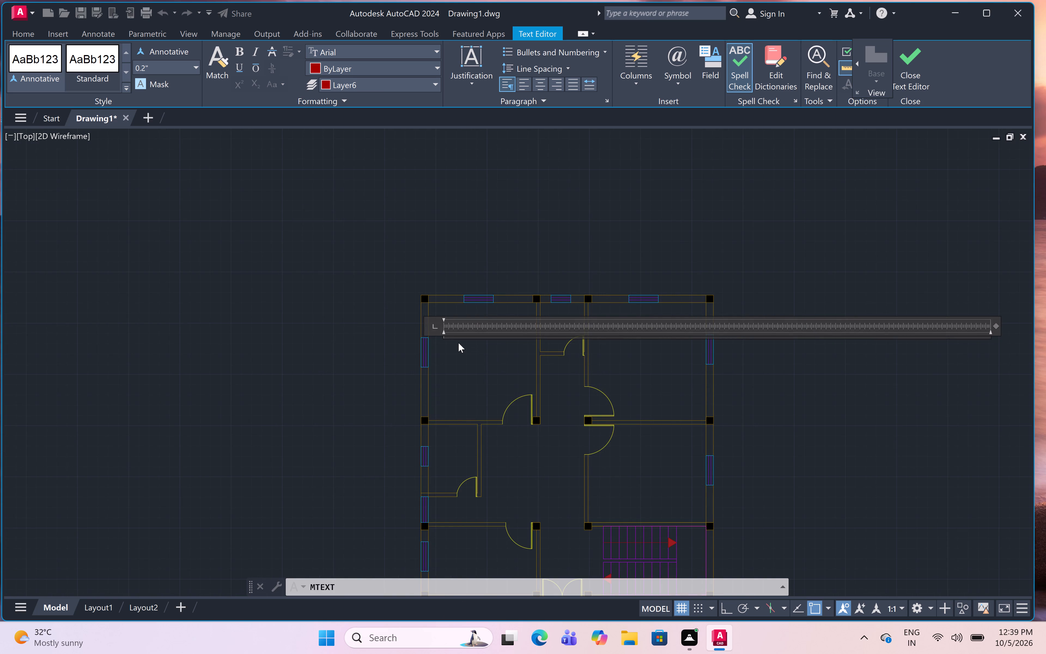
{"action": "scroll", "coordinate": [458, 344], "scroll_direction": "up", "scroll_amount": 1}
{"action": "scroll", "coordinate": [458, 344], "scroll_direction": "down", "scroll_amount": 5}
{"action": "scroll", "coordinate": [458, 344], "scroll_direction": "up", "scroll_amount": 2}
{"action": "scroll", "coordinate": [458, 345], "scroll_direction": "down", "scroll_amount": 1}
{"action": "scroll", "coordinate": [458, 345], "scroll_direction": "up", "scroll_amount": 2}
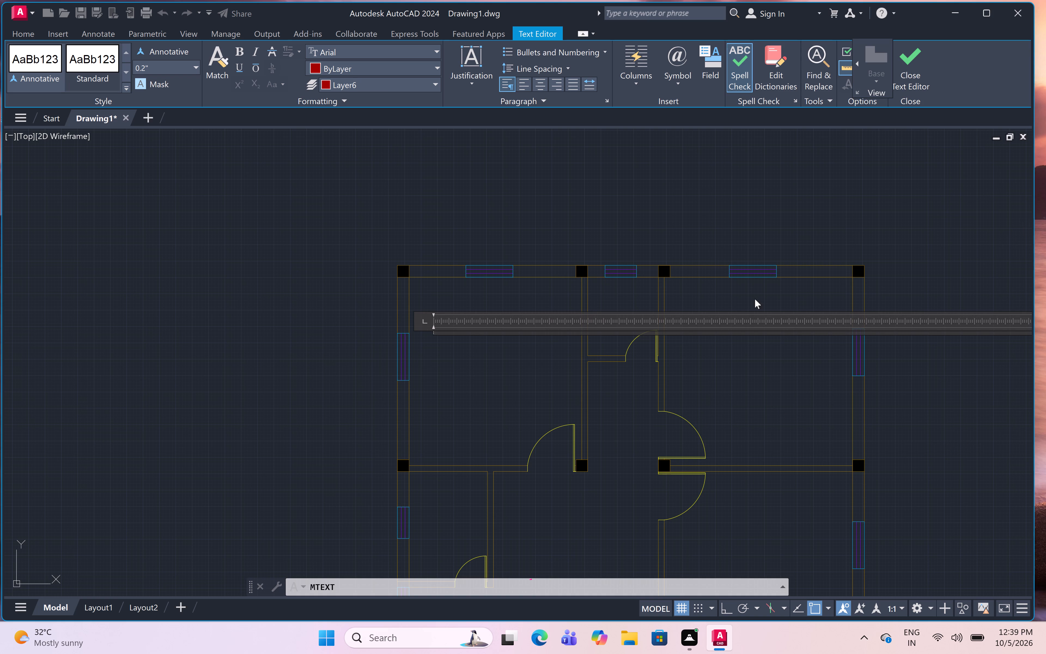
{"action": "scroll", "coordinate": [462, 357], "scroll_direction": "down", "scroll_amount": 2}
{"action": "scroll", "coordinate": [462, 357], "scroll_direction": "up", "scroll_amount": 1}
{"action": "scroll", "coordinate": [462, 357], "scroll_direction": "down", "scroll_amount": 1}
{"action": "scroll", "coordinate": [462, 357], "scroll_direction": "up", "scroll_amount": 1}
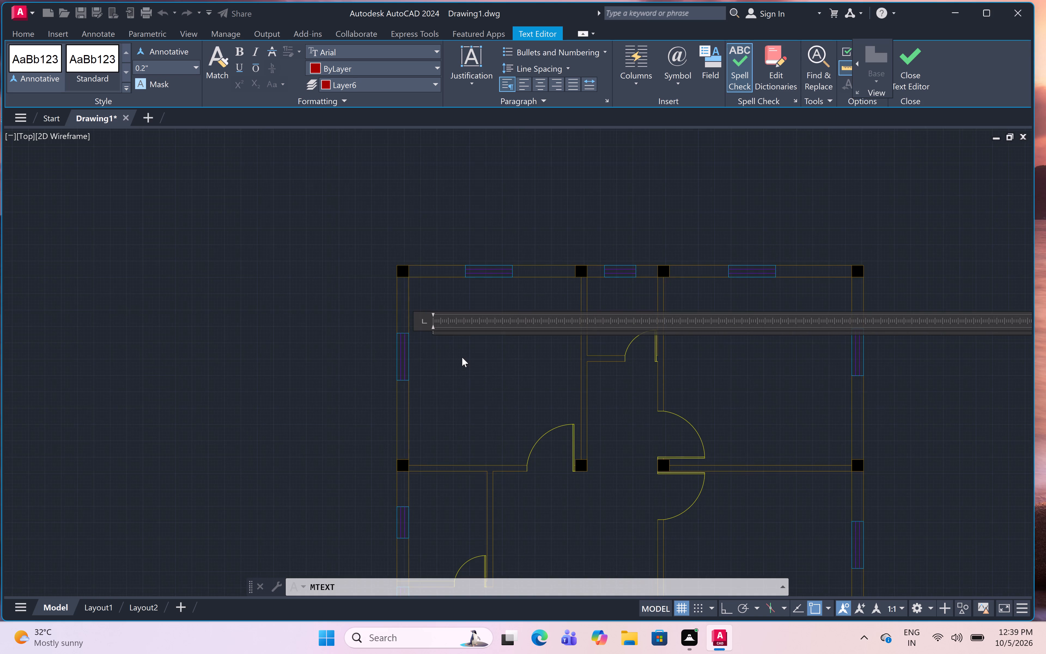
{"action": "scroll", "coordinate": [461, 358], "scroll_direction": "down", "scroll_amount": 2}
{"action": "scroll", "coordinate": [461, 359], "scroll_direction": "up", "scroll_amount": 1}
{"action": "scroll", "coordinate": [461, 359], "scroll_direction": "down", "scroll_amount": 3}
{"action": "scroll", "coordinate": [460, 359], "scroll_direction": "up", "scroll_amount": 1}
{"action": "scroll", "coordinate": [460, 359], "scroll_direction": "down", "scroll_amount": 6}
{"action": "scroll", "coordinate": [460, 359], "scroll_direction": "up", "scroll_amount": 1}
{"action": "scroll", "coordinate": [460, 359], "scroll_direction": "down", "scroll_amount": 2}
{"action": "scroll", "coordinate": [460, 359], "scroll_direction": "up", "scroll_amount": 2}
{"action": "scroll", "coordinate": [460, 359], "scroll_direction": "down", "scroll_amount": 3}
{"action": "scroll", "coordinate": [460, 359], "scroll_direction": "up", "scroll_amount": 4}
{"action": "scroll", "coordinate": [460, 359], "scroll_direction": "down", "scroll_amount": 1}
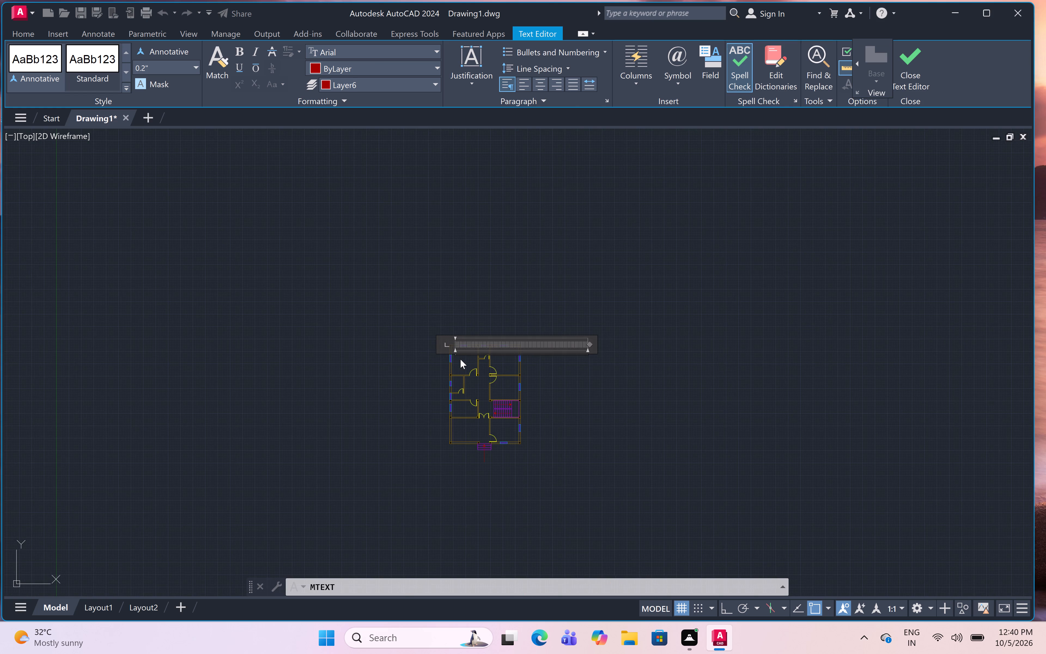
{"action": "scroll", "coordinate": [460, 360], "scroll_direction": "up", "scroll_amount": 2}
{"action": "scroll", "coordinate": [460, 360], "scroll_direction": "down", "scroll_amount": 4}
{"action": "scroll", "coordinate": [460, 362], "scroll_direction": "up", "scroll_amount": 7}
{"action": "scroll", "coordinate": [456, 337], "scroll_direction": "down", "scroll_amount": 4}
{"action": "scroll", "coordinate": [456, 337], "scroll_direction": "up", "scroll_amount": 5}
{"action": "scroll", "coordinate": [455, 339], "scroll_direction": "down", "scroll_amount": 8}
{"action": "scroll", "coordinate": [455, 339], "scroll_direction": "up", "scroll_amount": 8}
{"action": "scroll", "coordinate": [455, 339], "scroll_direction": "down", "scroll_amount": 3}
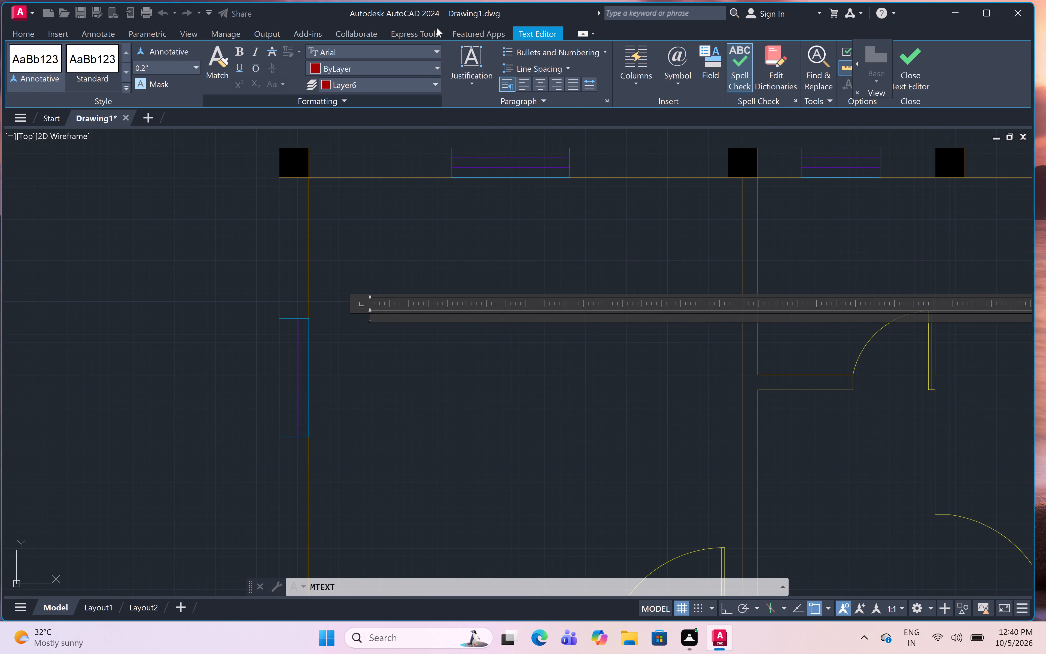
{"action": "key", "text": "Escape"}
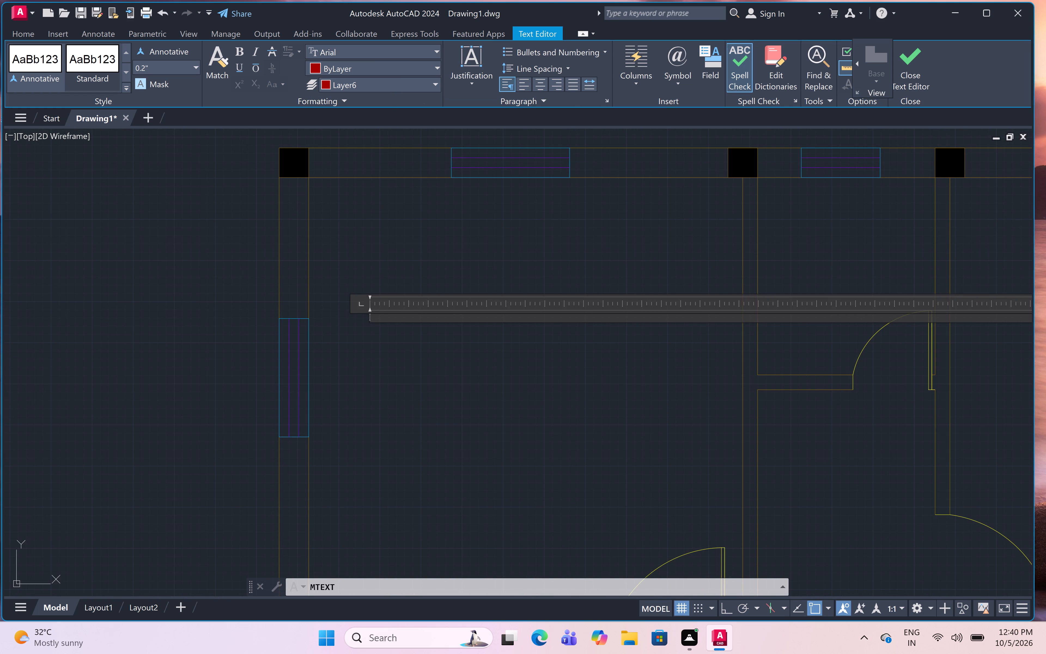
Make layer 0 the current layer.
{"action": "left_click", "coordinate": [603, 47]}
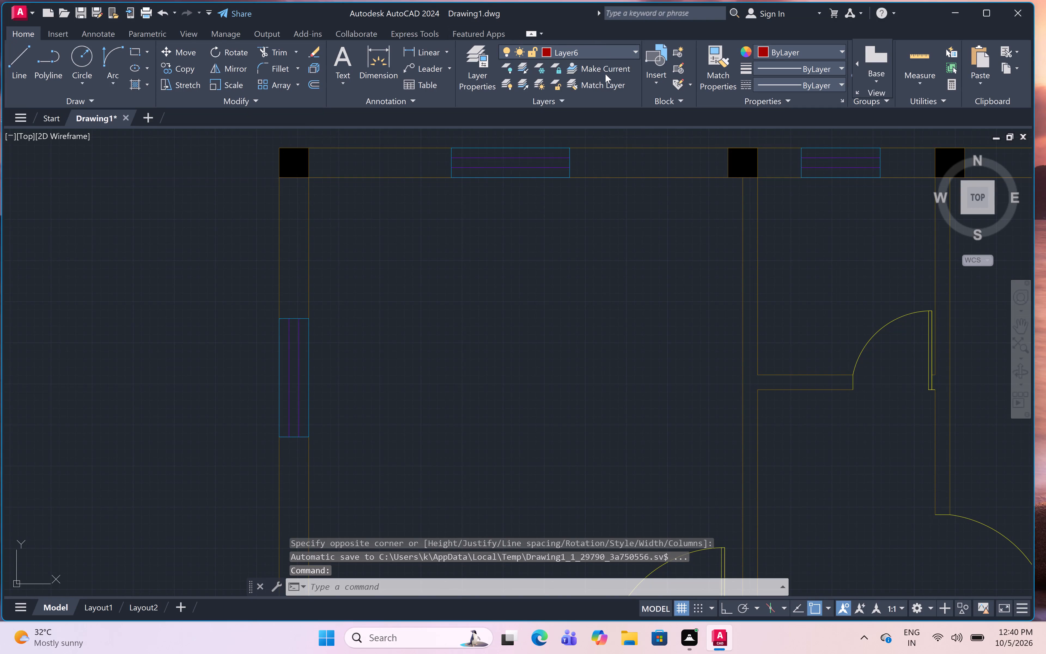
{"action": "left_click", "coordinate": [602, 68]}
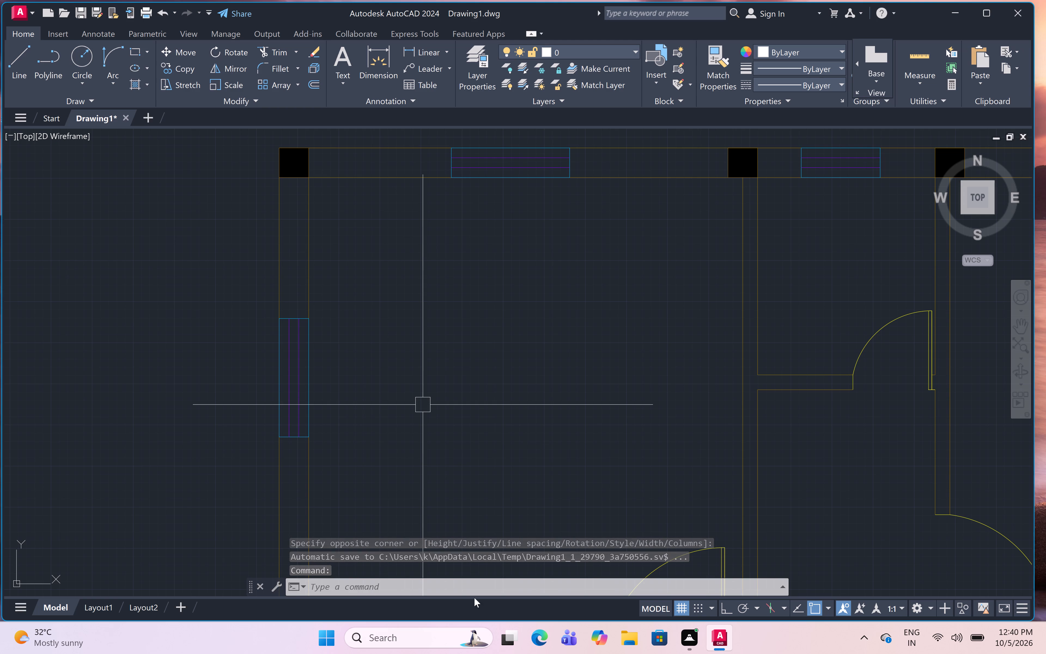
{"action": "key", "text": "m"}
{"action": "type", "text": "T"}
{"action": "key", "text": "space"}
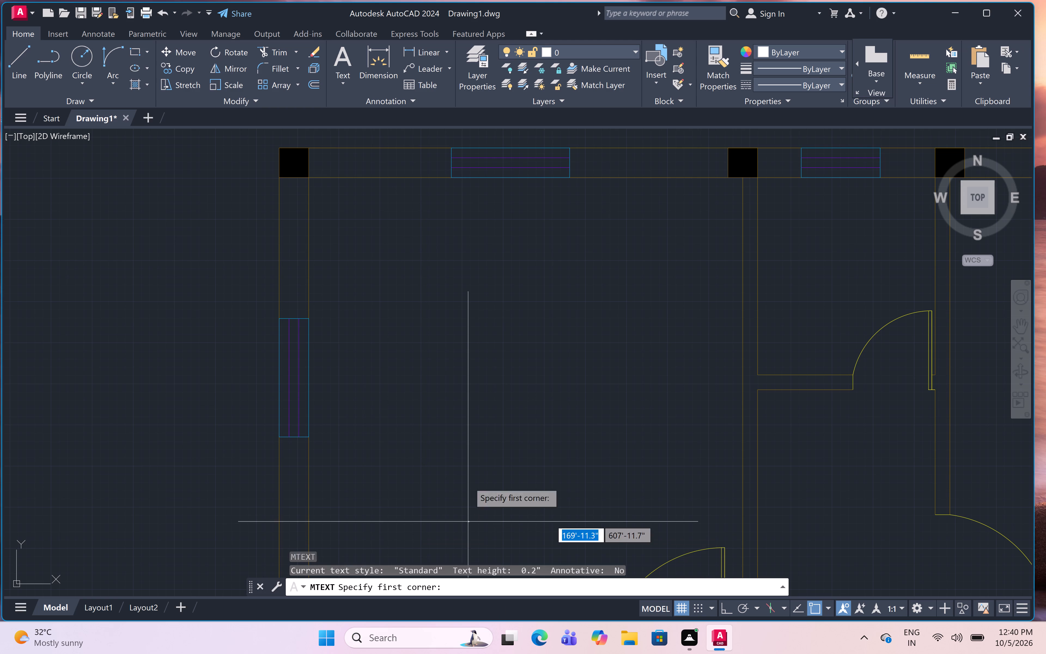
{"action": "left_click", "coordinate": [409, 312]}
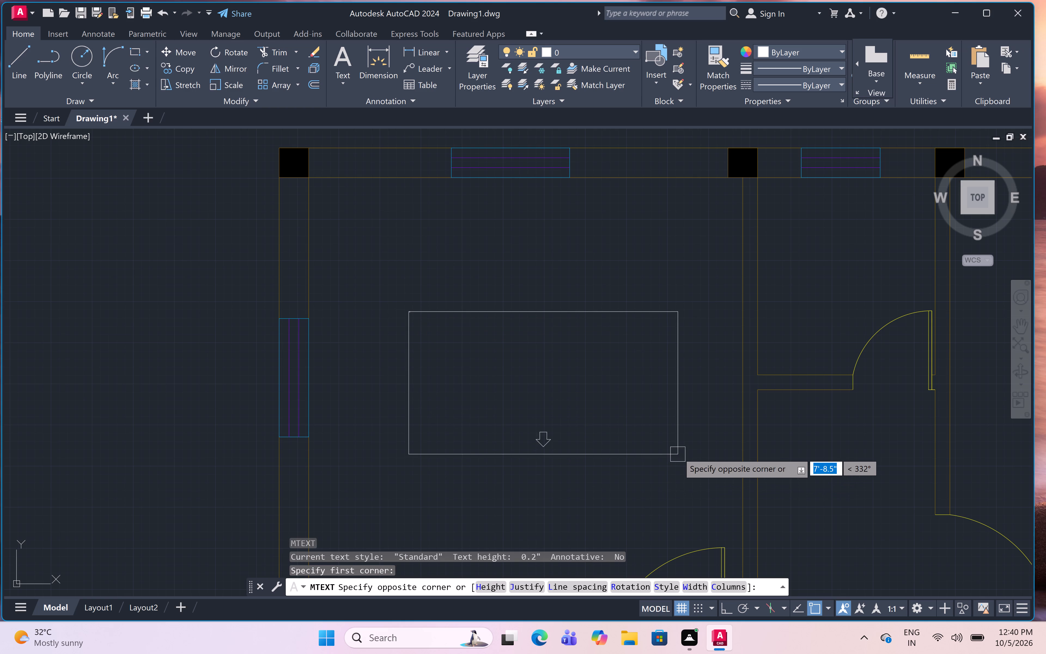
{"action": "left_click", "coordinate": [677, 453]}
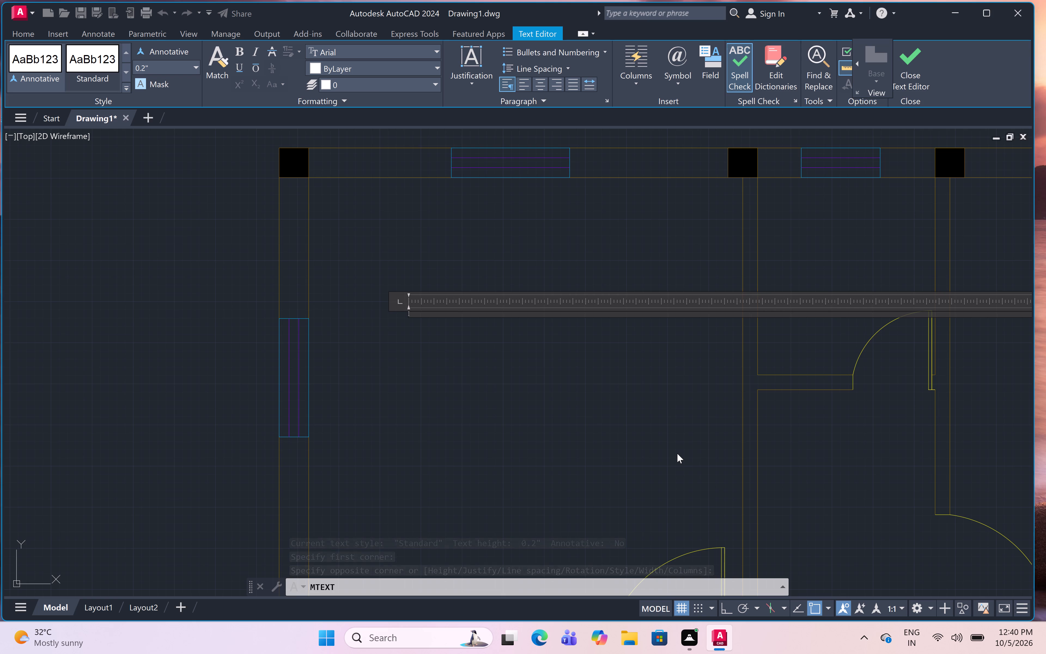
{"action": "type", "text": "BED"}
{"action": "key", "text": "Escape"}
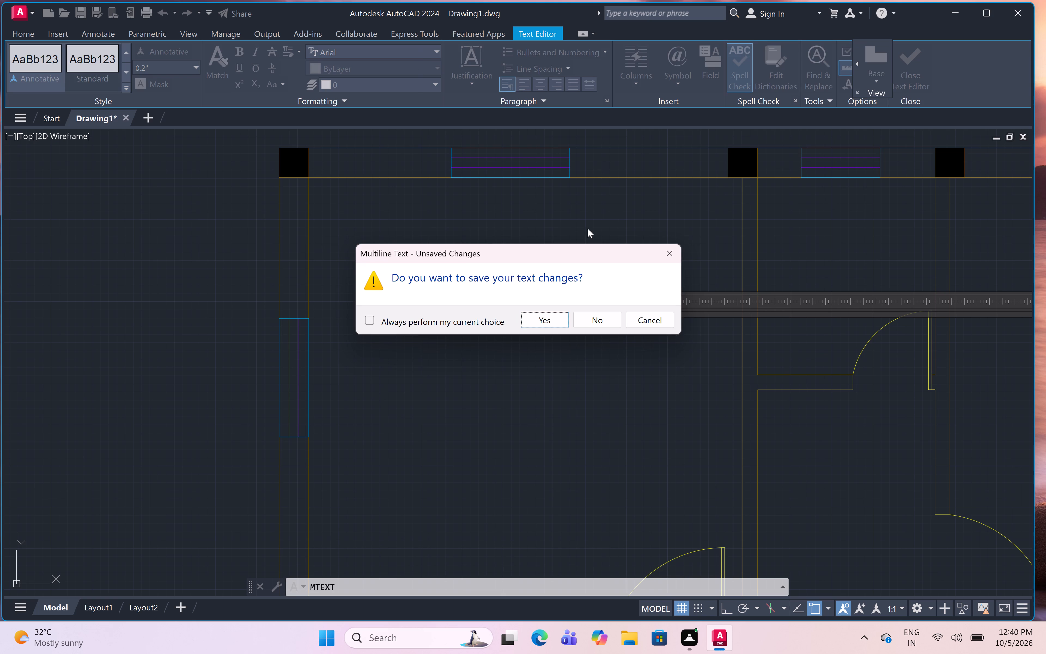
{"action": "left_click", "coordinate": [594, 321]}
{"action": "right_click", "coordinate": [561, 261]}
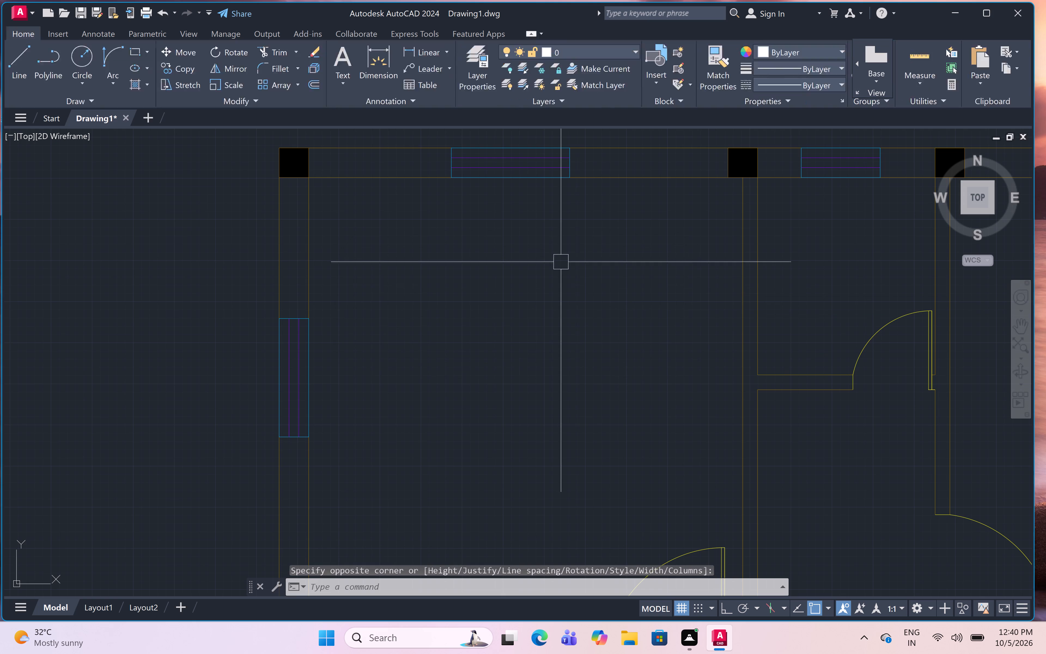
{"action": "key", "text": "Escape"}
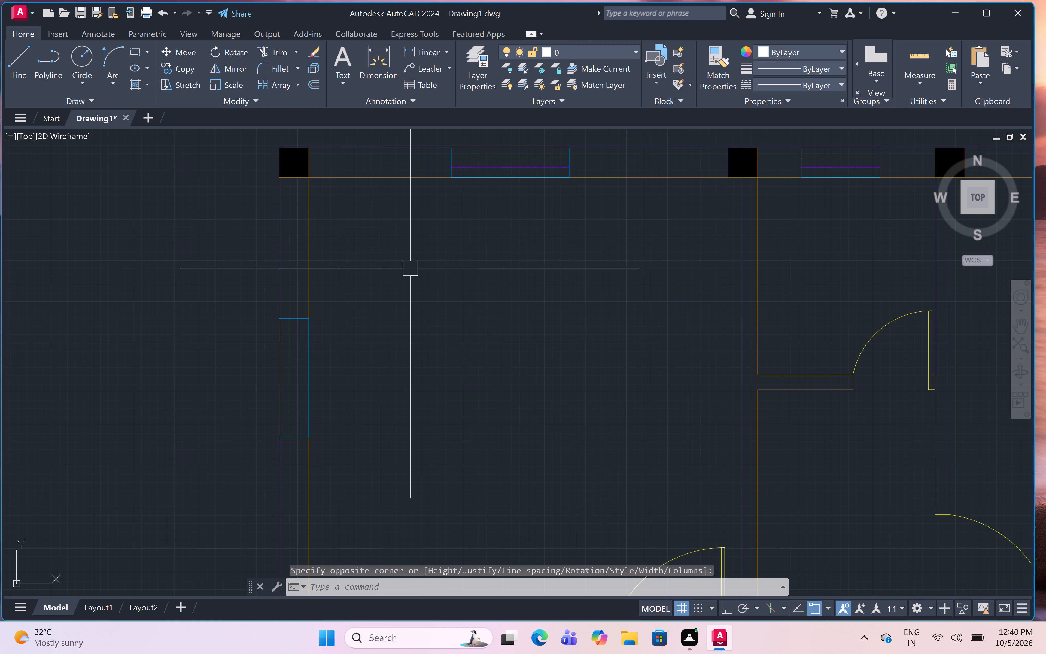
Set the default text height (TEXTSIZE) to 6".
{"action": "key", "text": "t"}
{"action": "key", "text": "e"}
{"action": "type", "text": "XT"}
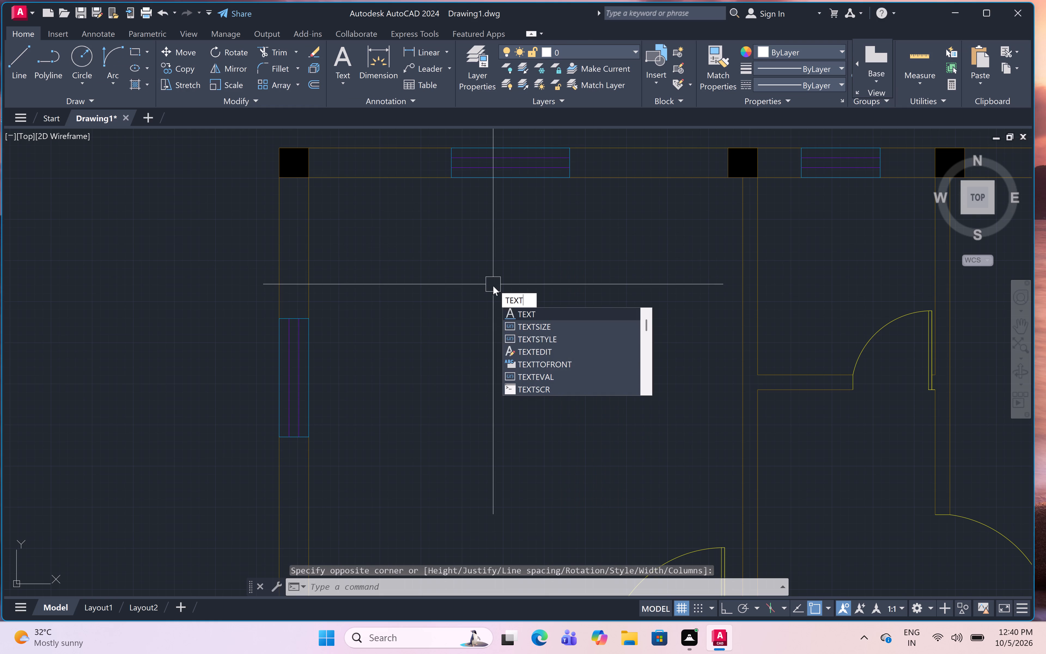
{"action": "left_click", "coordinate": [565, 331]}
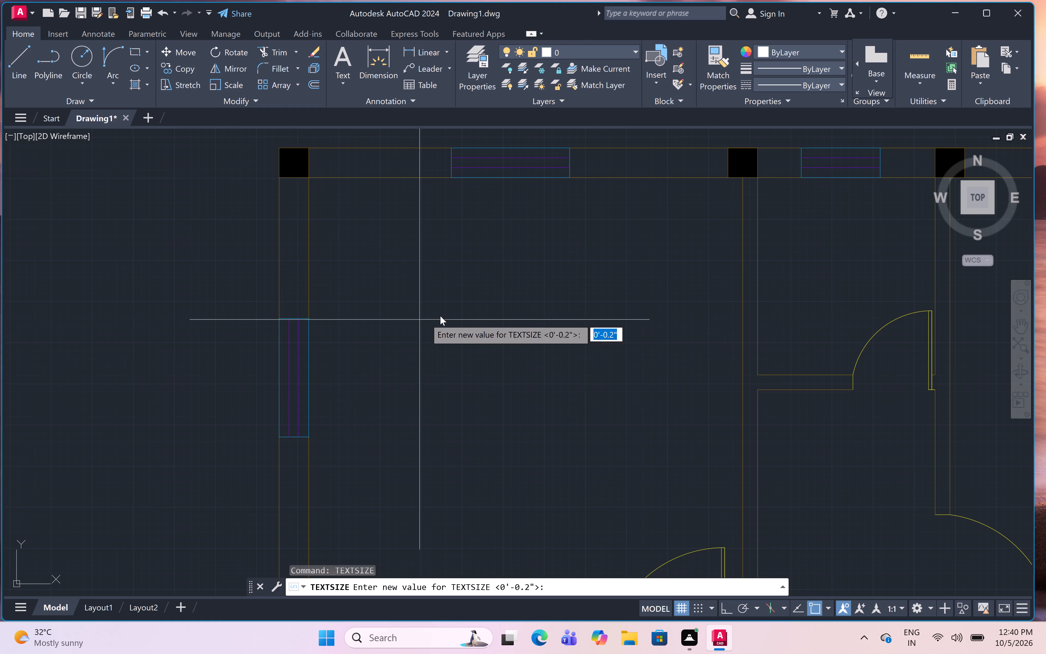
{"action": "key", "text": "6"}
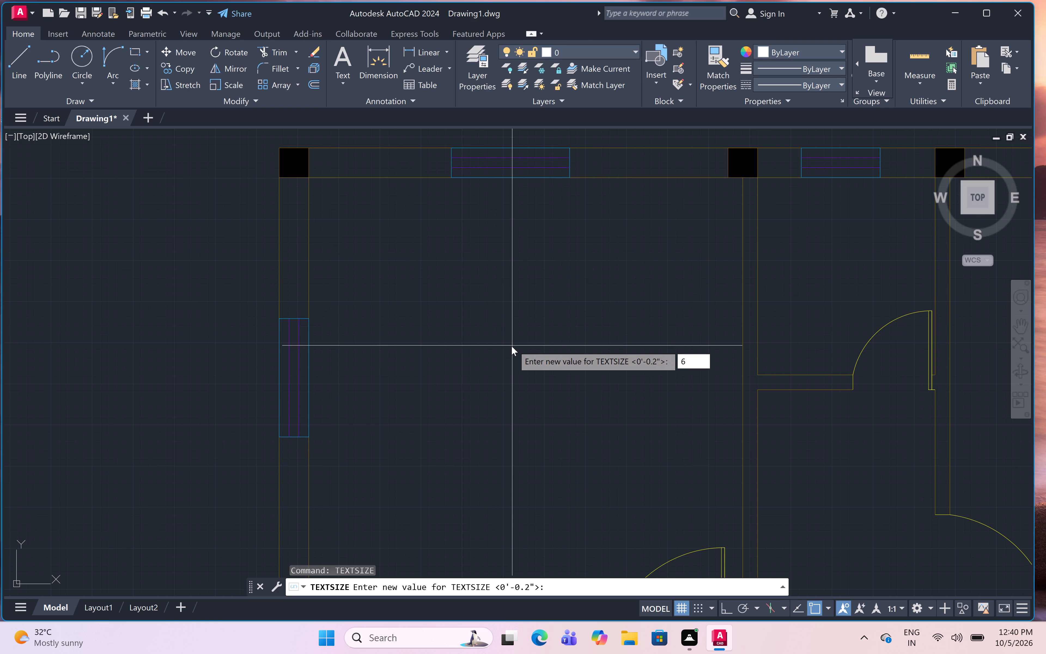
{"action": "key", "text": "shift+quotedbl"}
{"action": "key", "text": "space"}
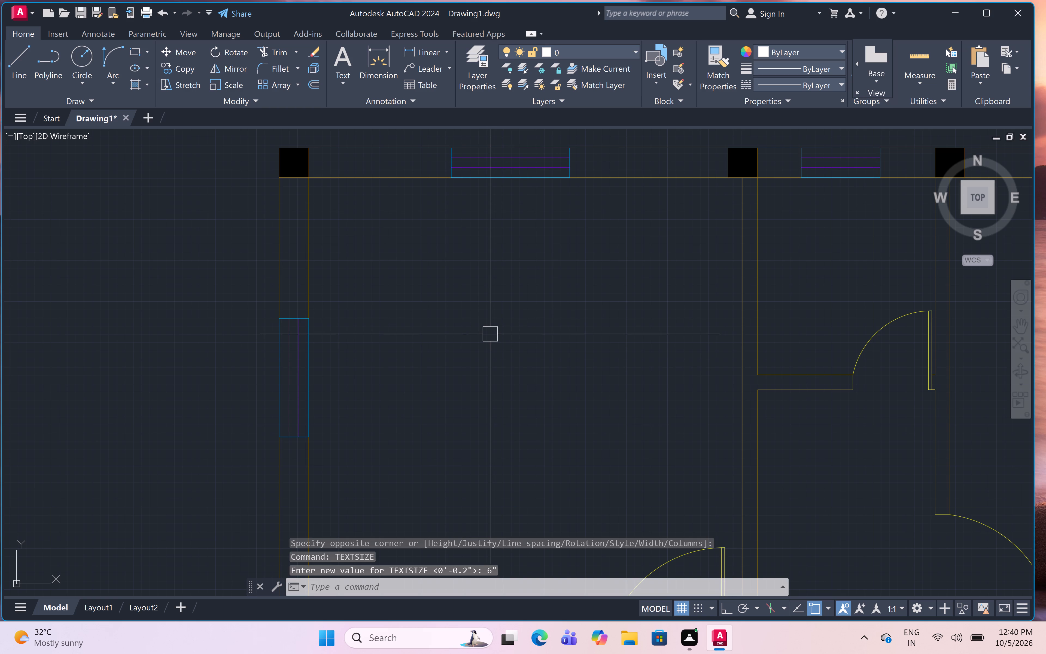
Add a multiline text label in the middle of the upper-left bedroom reading BED ROOM with 11'X12' on the second line.
{"action": "type", "text": "MT"}
{"action": "key", "text": "space"}
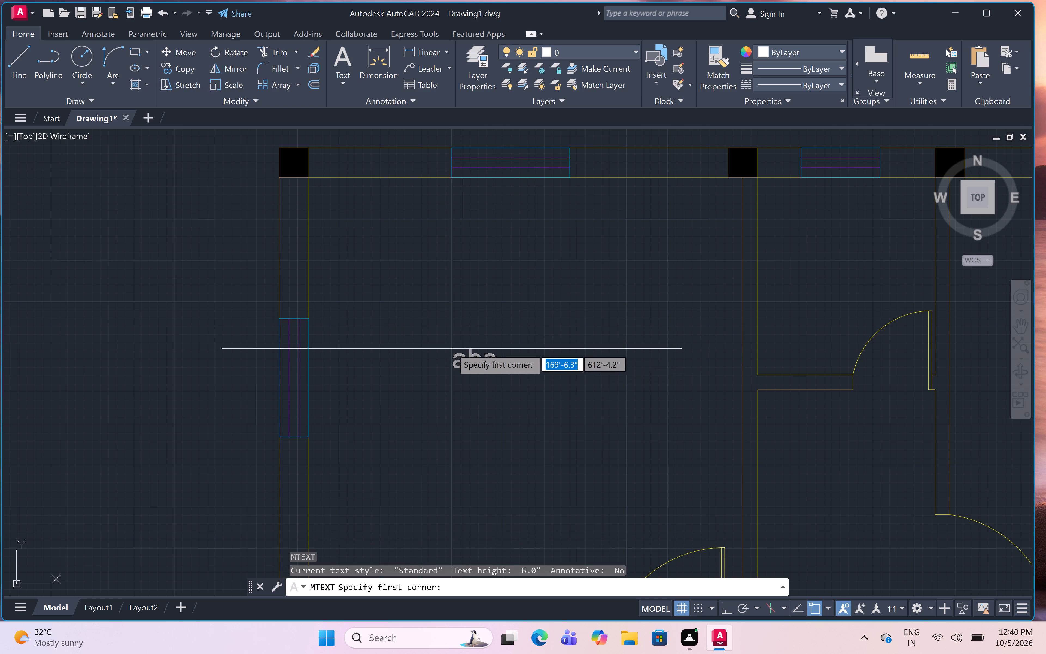
{"action": "left_click_drag", "start_coordinate": [425, 318], "coordinate": [425, 321]}
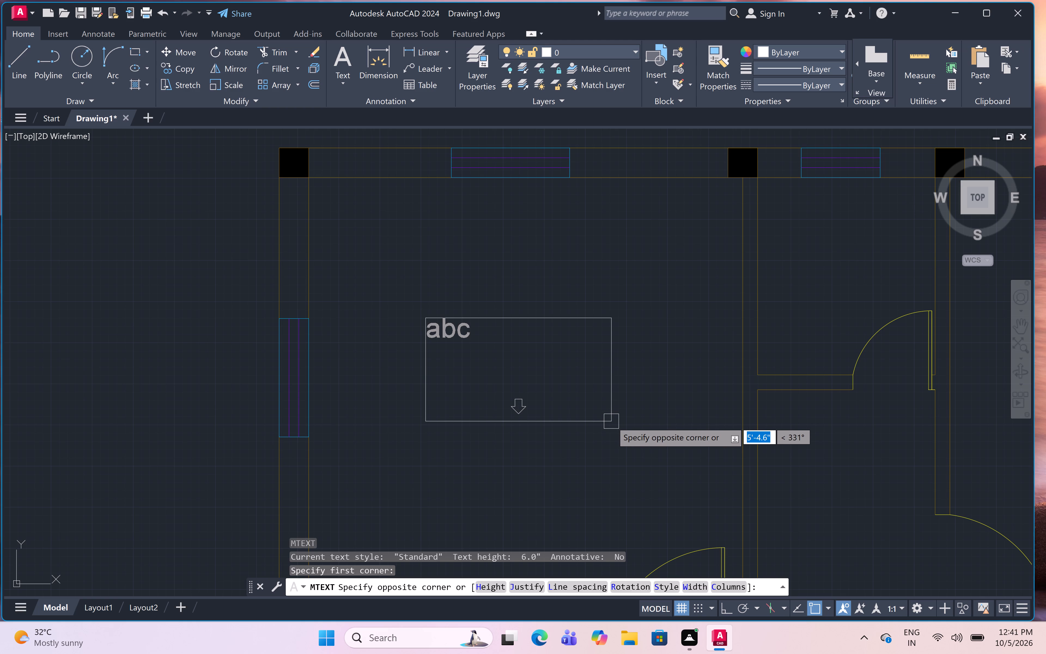
{"action": "left_click", "coordinate": [665, 466]}
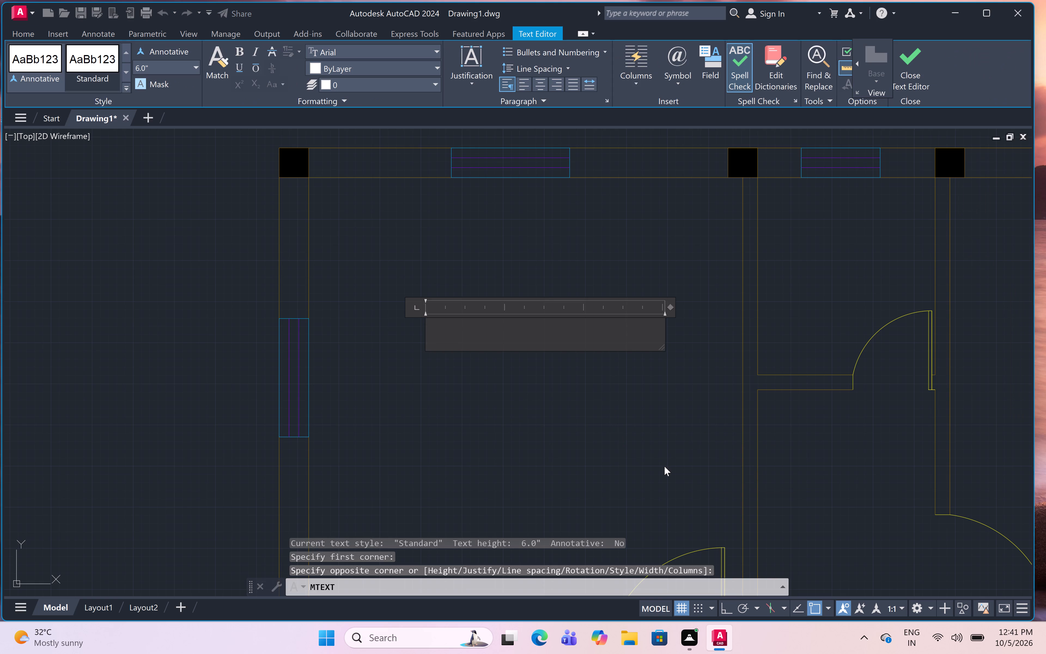
{"action": "type", "text": "BED"}
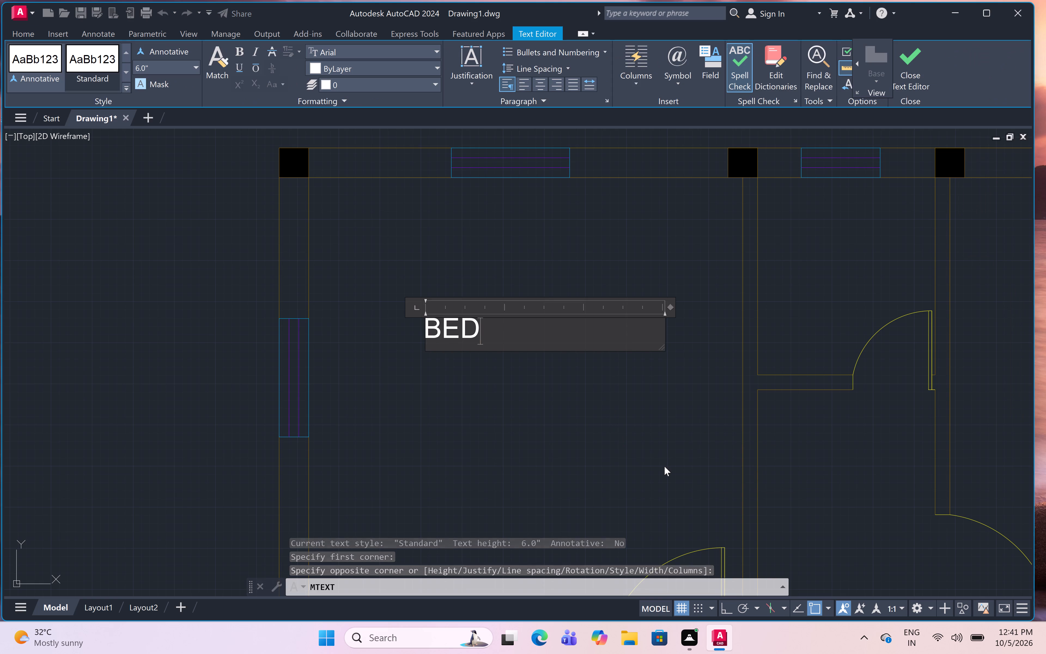
{"action": "key", "text": "space"}
{"action": "type", "text": "R"}
{"action": "type", "text": "OOM"}
{"action": "key", "text": "Return"}
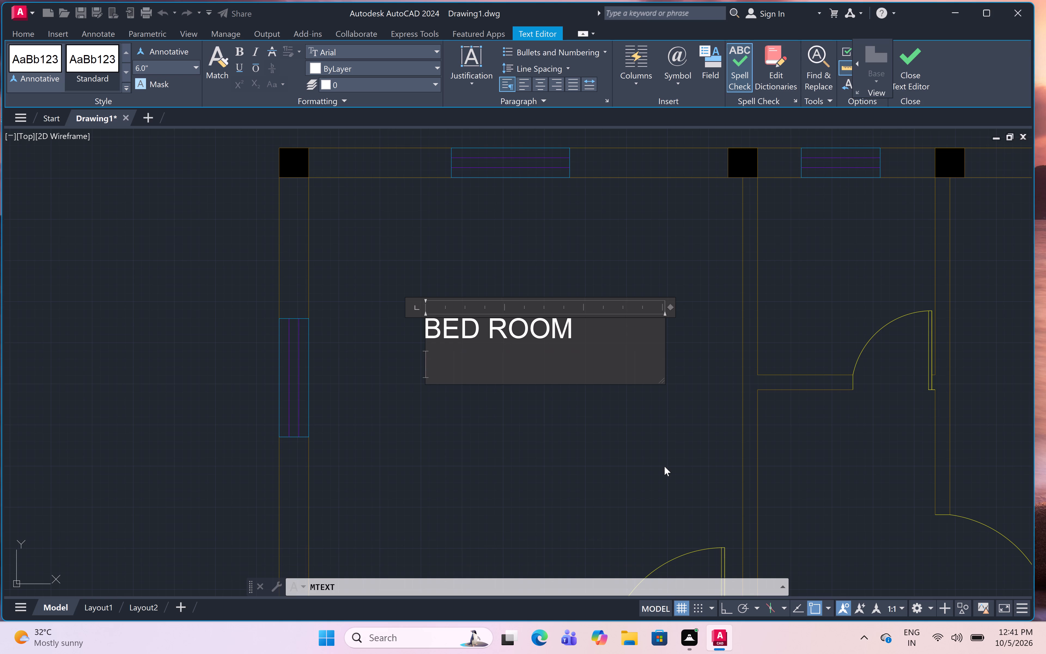
{"action": "type", "text": "11'"}
{"action": "key", "text": "x"}
{"action": "type", "text": "12'"}
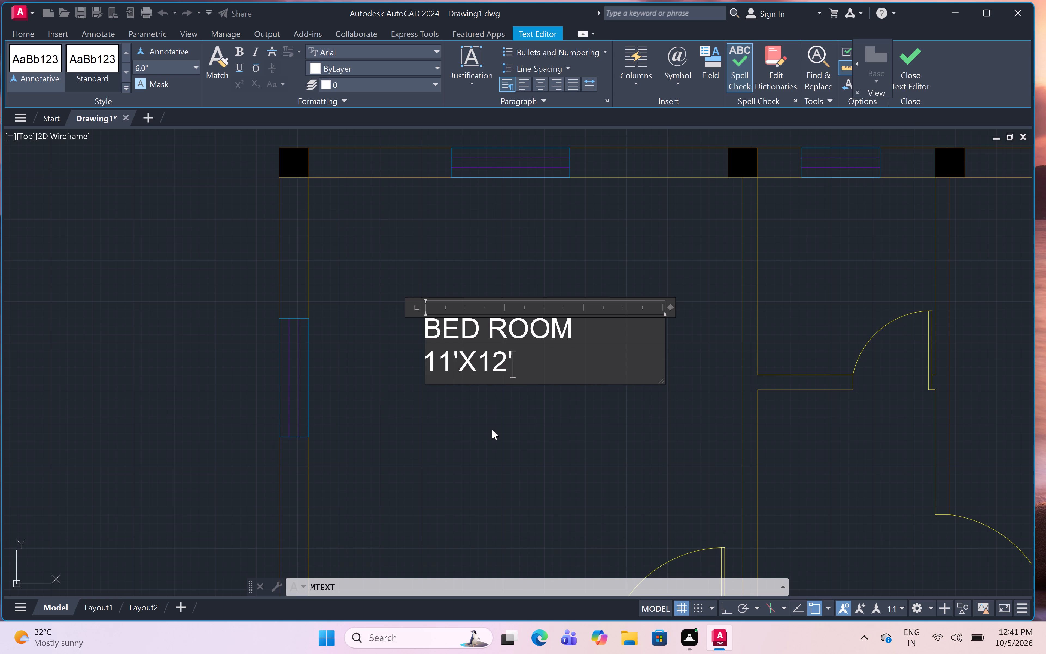
{"action": "left_click", "coordinate": [492, 430]}
{"action": "scroll", "coordinate": [500, 275], "scroll_direction": "up", "scroll_amount": 1}
{"action": "scroll", "coordinate": [500, 275], "scroll_direction": "down", "scroll_amount": 1}
{"action": "scroll", "coordinate": [500, 275], "scroll_direction": "up", "scroll_amount": 1}
{"action": "scroll", "coordinate": [500, 275], "scroll_direction": "down", "scroll_amount": 4}
{"action": "scroll", "coordinate": [500, 275], "scroll_direction": "up", "scroll_amount": 1}
{"action": "scroll", "coordinate": [500, 275], "scroll_direction": "down", "scroll_amount": 1}
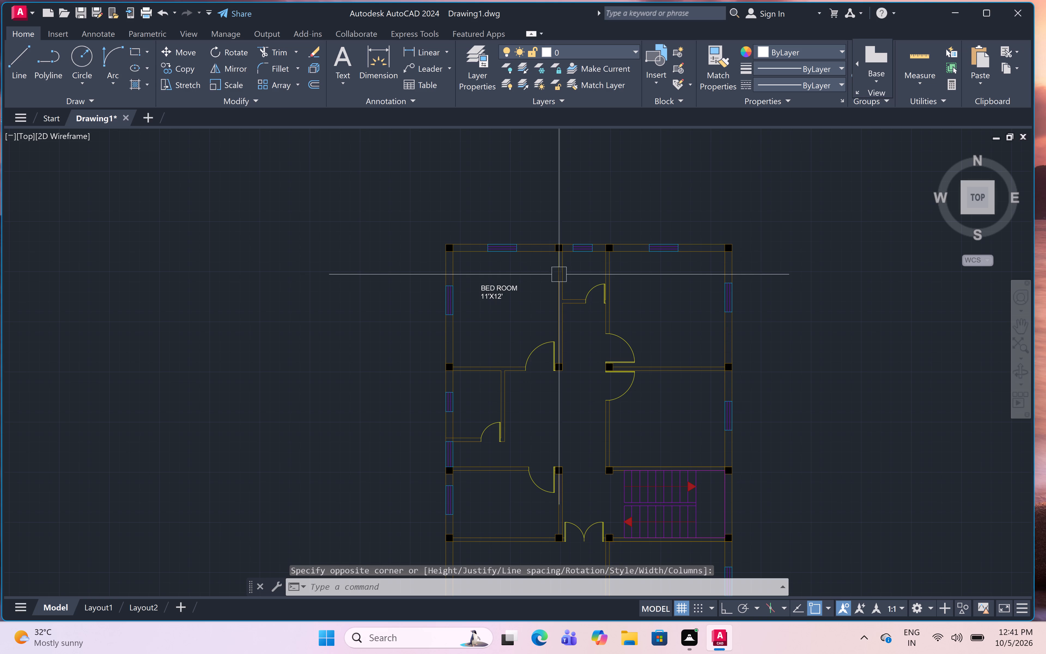
{"action": "left_click", "coordinate": [486, 285]}
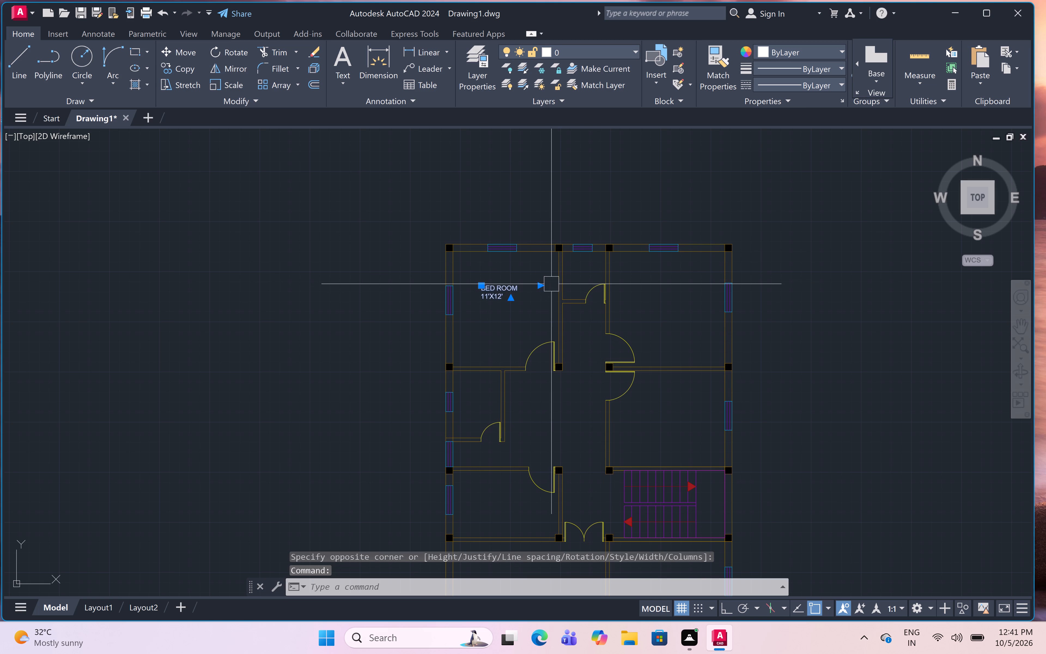
{"action": "key", "text": "Escape"}
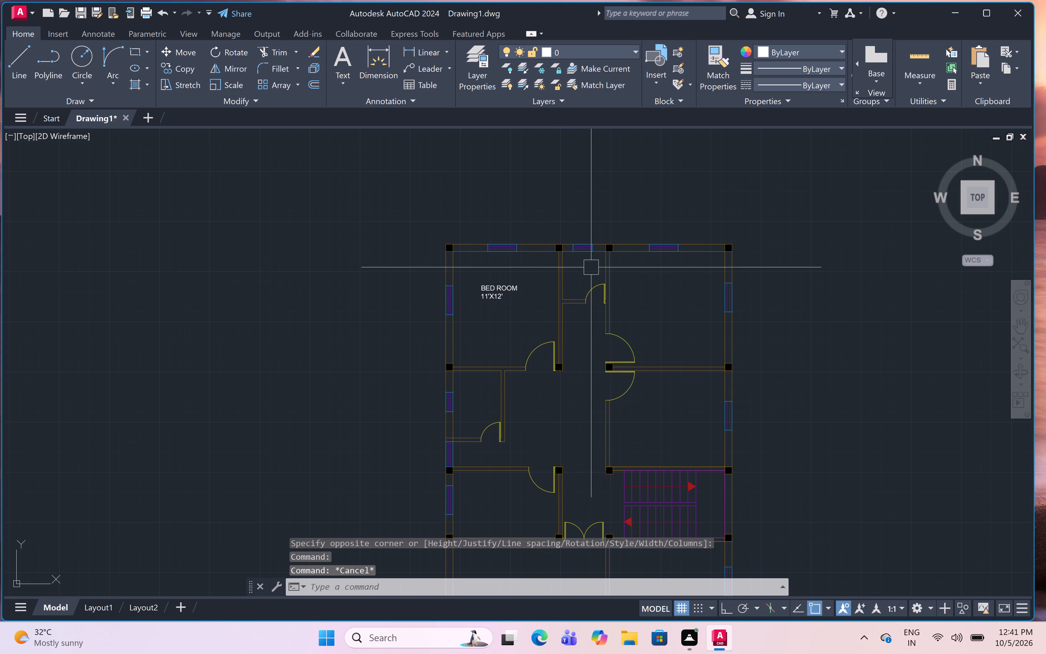
Add a multiline text label in the small top-middle room reading POOJAROOM as one word, with 4.5'X5' on the second line.
{"action": "scroll", "coordinate": [590, 272], "scroll_direction": "up", "scroll_amount": 4}
{"action": "scroll", "coordinate": [590, 272], "scroll_direction": "down", "scroll_amount": 4}
{"action": "scroll", "coordinate": [590, 272], "scroll_direction": "up", "scroll_amount": 2}
{"action": "scroll", "coordinate": [590, 272], "scroll_direction": "down", "scroll_amount": 4}
{"action": "scroll", "coordinate": [590, 272], "scroll_direction": "up", "scroll_amount": 2}
{"action": "scroll", "coordinate": [590, 272], "scroll_direction": "down", "scroll_amount": 1}
{"action": "scroll", "coordinate": [590, 272], "scroll_direction": "up", "scroll_amount": 5}
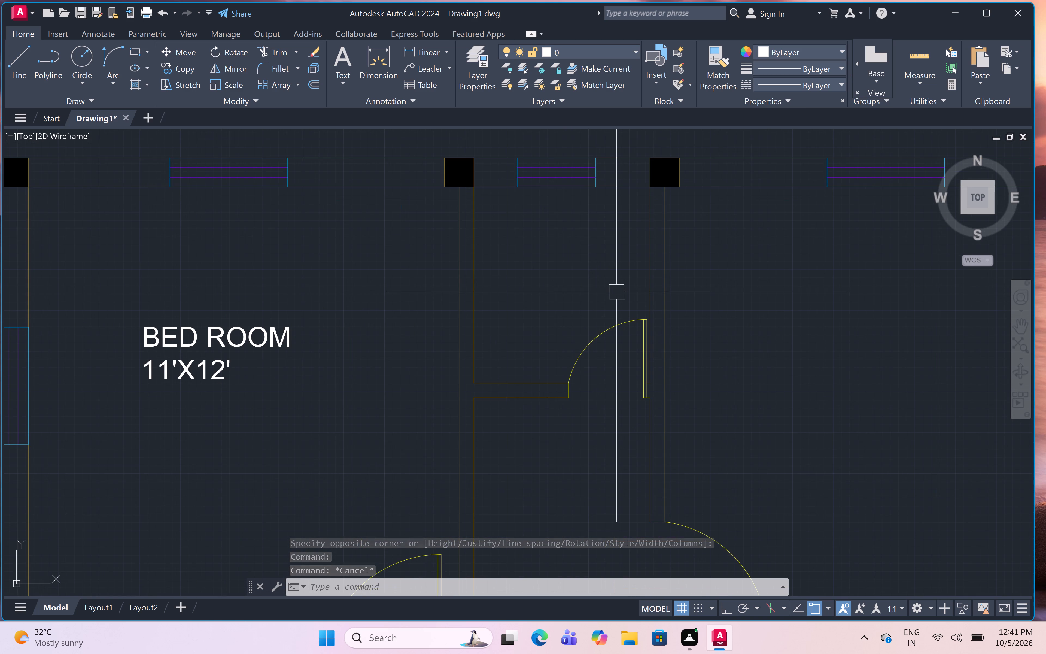
{"action": "key", "text": "m"}
{"action": "key", "text": "t"}
{"action": "key", "text": "space"}
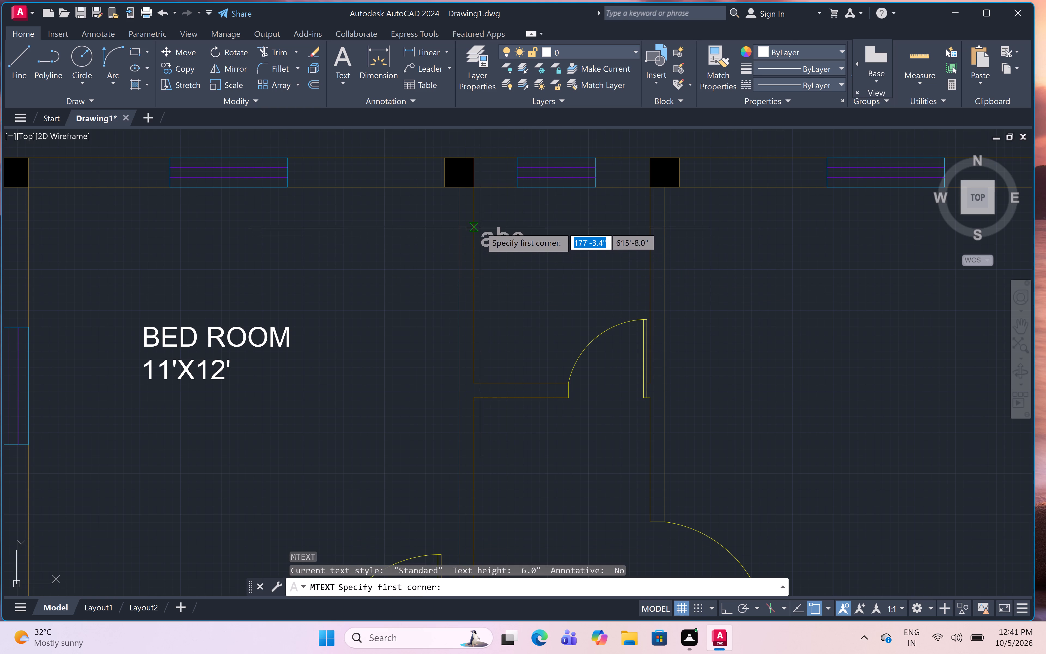
{"action": "left_click", "coordinate": [481, 218]}
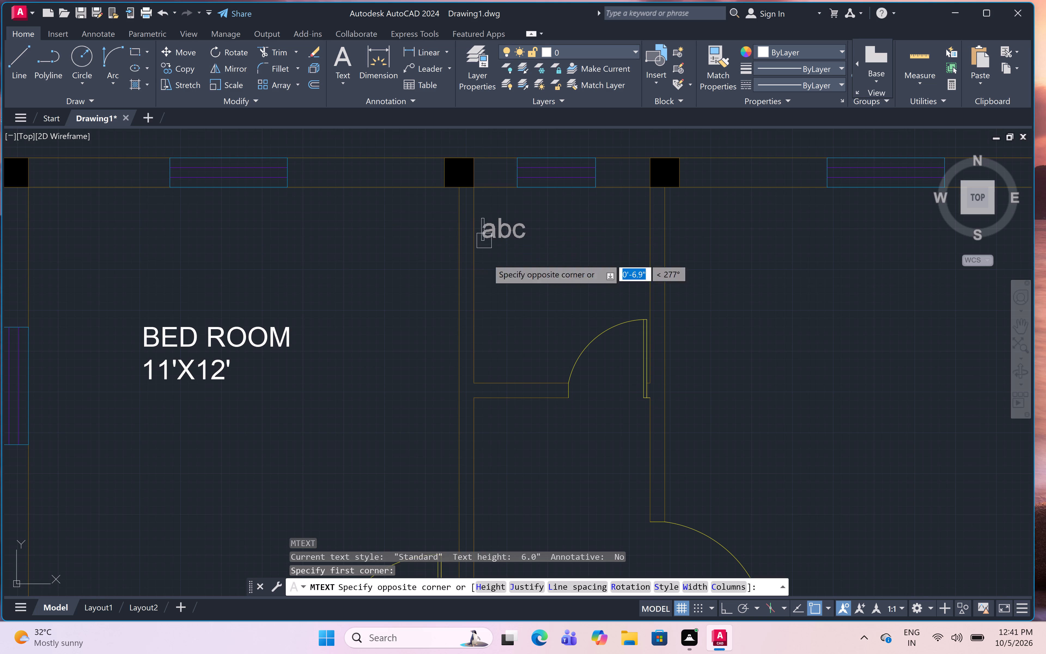
{"action": "left_click", "coordinate": [643, 302]}
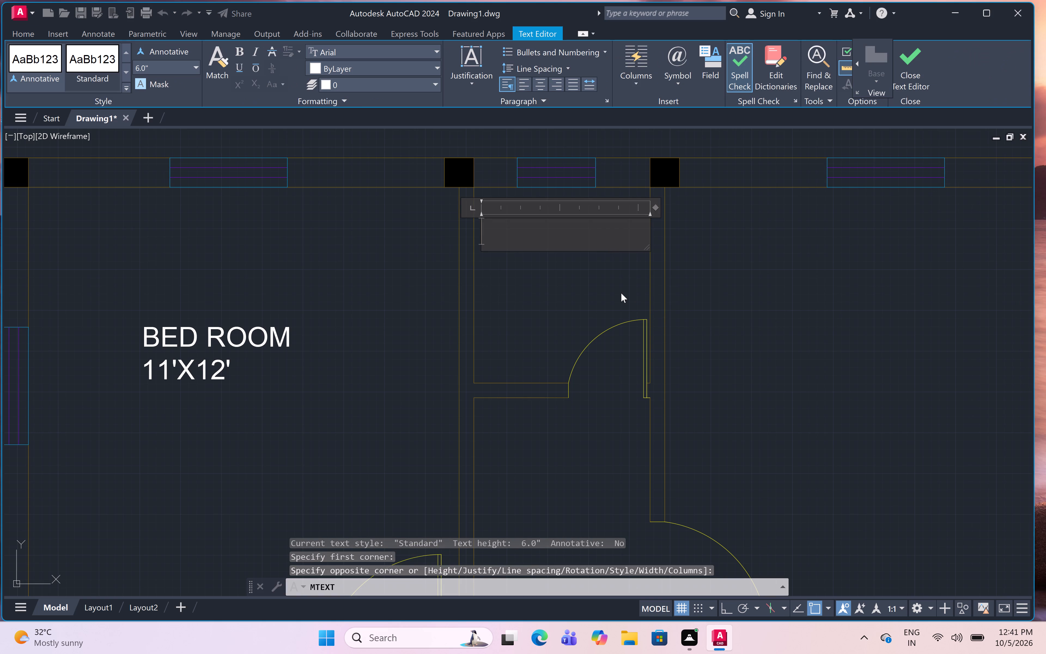
{"action": "type", "text": "POOJA"}
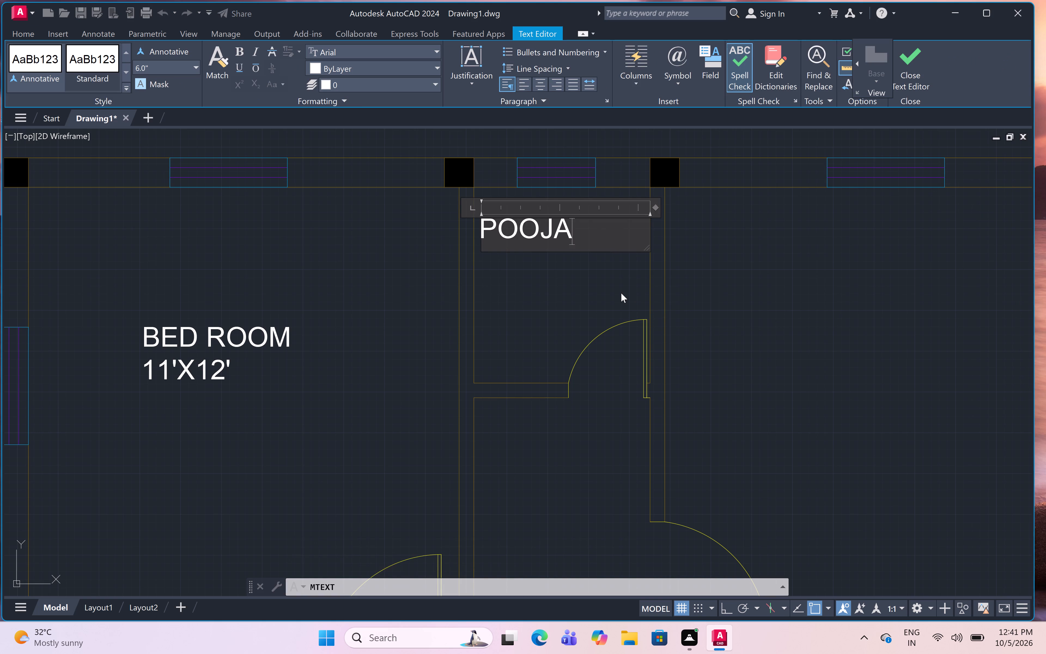
{"action": "key", "text": "space"}
{"action": "type", "text": "ROOM"}
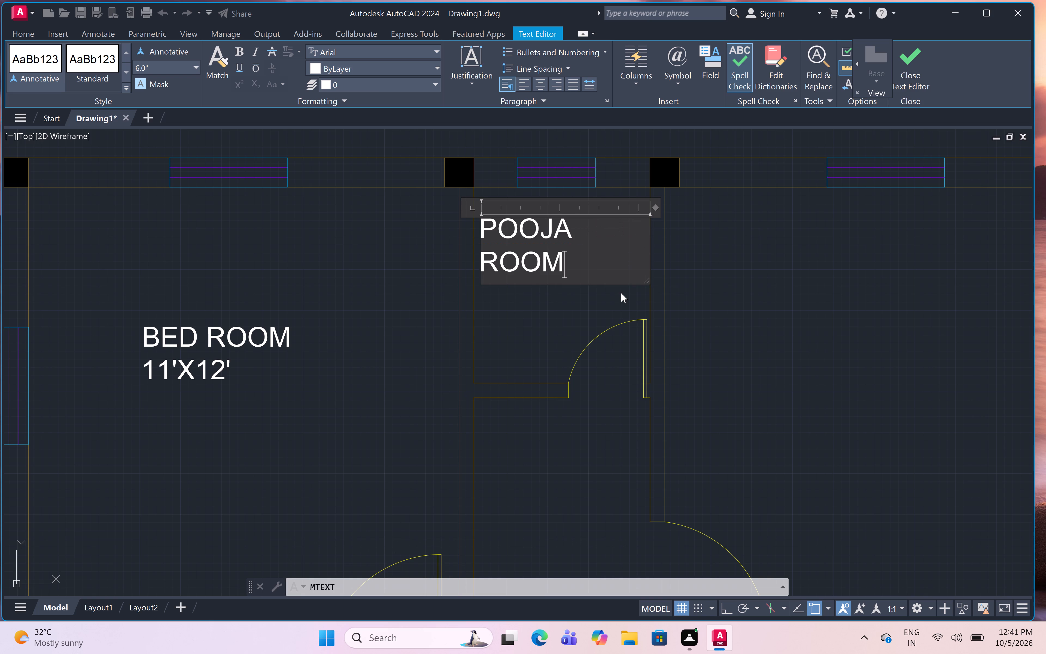
{"action": "key", "text": "ctrl+z"}
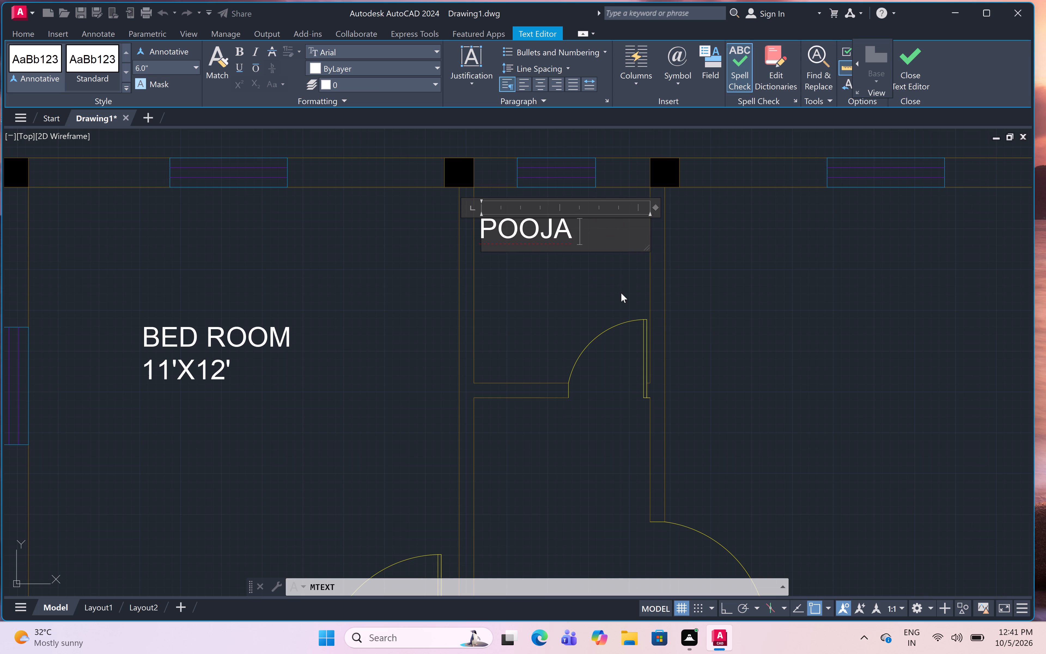
{"action": "key", "text": "BackSpace"}
{"action": "type", "text": "ROOM"}
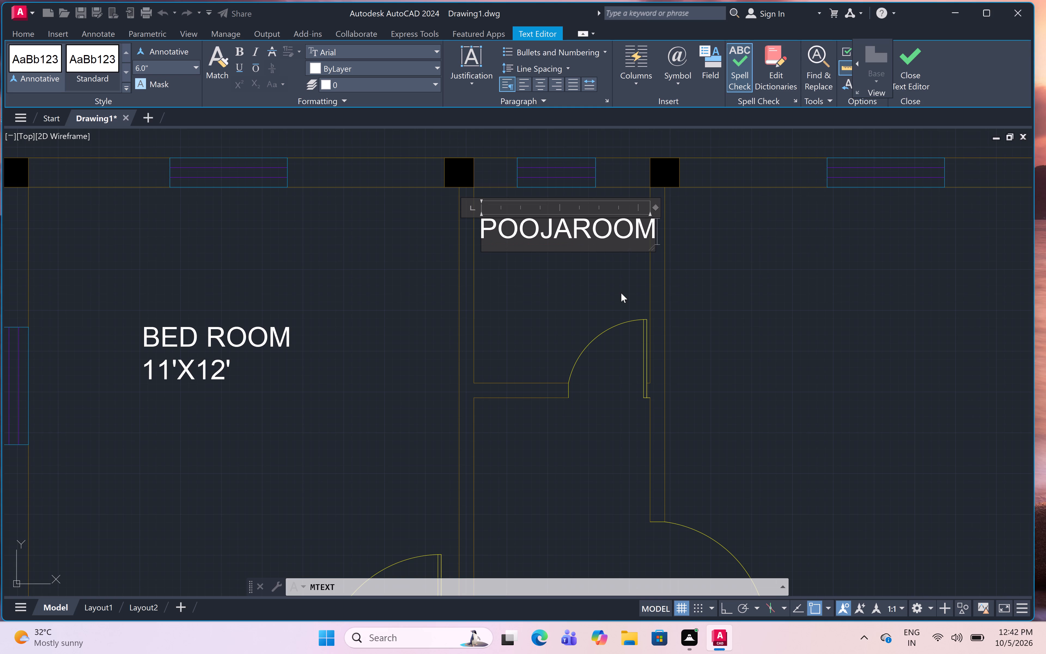
{"action": "key", "text": "Return"}
{"action": "type", "text": "4.5"}
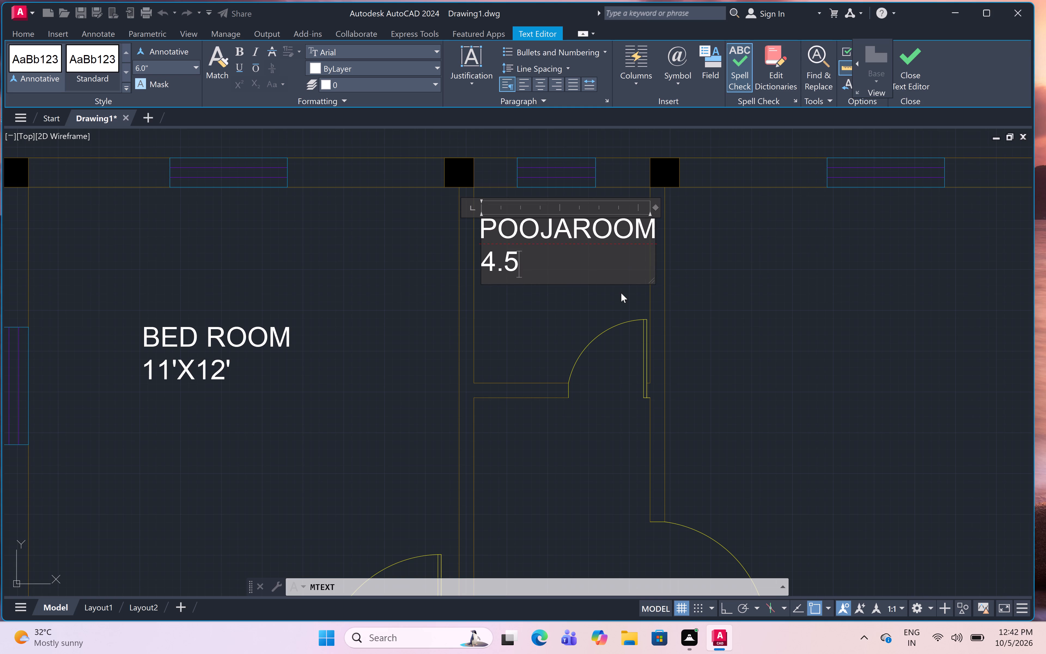
{"action": "type", "text": "'X"}
{"action": "type", "text": "5'"}
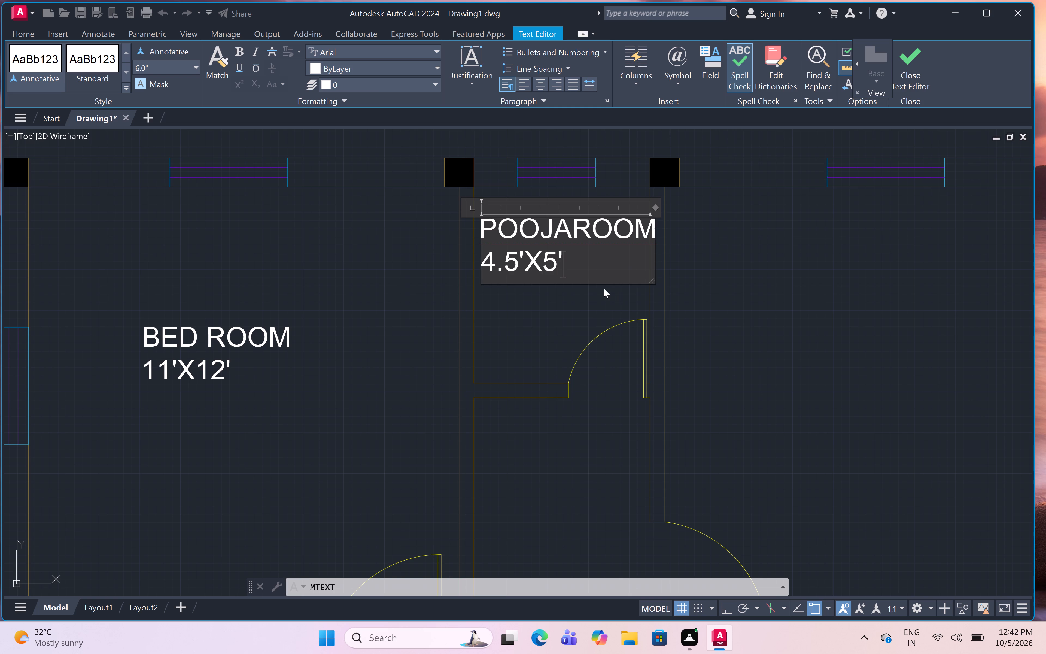
{"action": "left_click", "coordinate": [563, 293]}
Move the POOJAROOM label about 2.3" down and to the left so it fits between the room's side walls.
{"action": "left_click", "coordinate": [536, 266]}
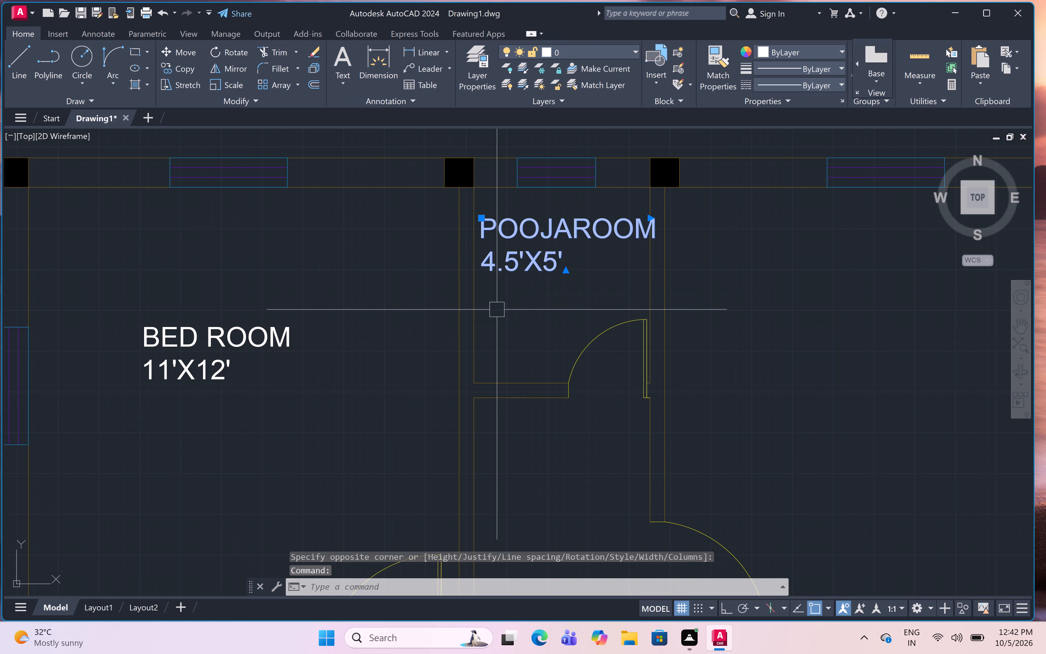
{"action": "type", "text": "M"}
{"action": "key", "text": "space"}
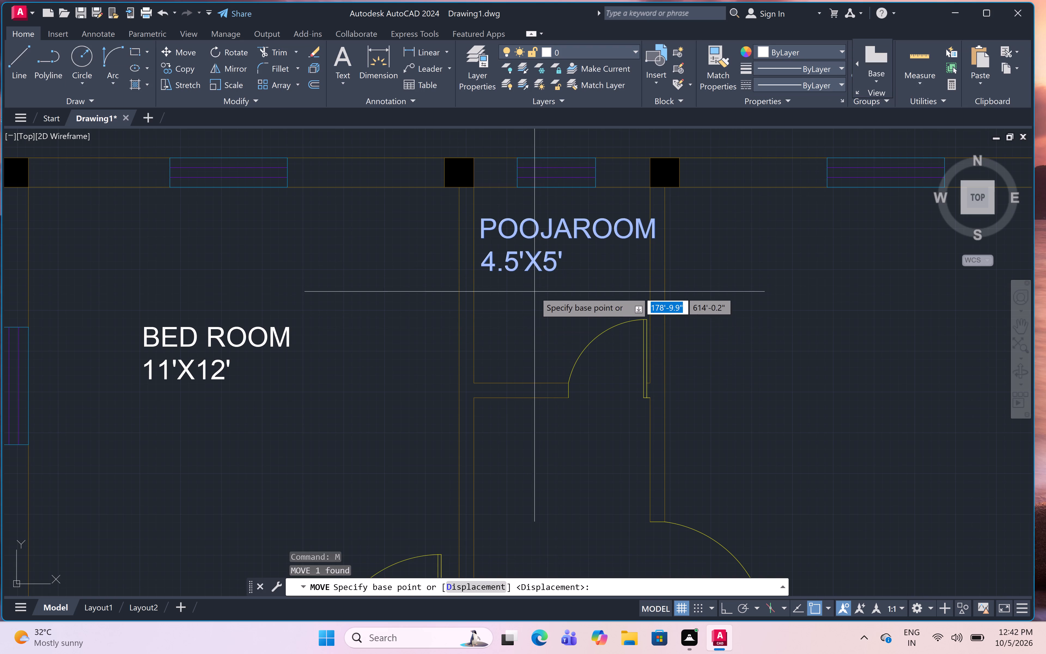
{"action": "left_click", "coordinate": [530, 256]}
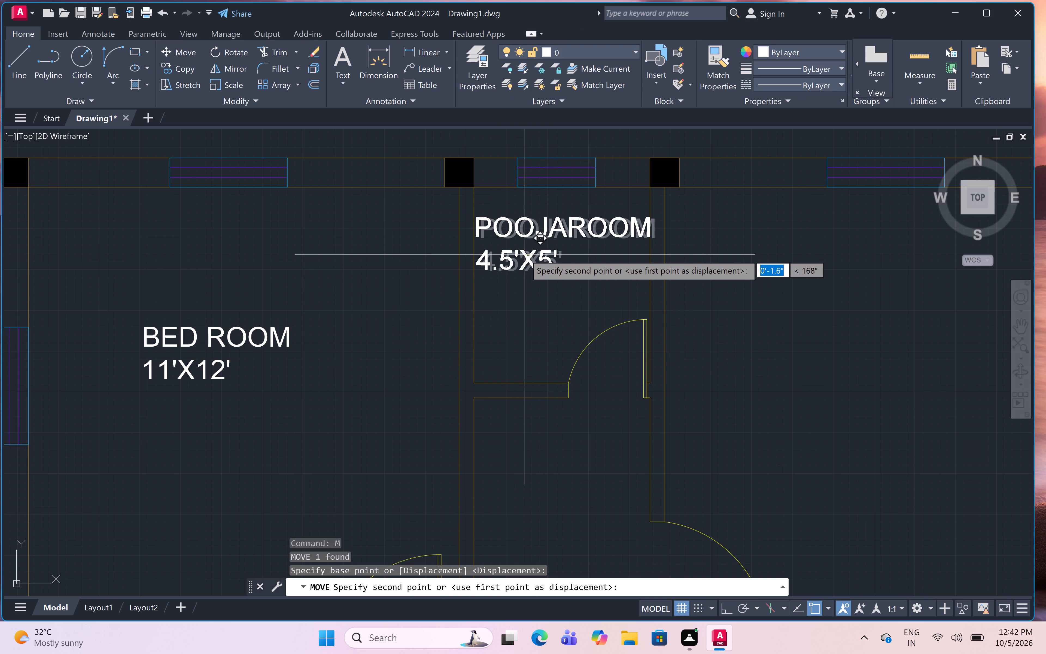
{"action": "scroll", "coordinate": [525, 255], "scroll_direction": "up", "scroll_amount": 1}
{"action": "scroll", "coordinate": [525, 255], "scroll_direction": "down", "scroll_amount": 1}
{"action": "scroll", "coordinate": [525, 255], "scroll_direction": "up", "scroll_amount": 2}
{"action": "scroll", "coordinate": [525, 254], "scroll_direction": "down", "scroll_amount": 8}
{"action": "scroll", "coordinate": [525, 254], "scroll_direction": "up", "scroll_amount": 4}
{"action": "scroll", "coordinate": [525, 254], "scroll_direction": "down", "scroll_amount": 1}
{"action": "scroll", "coordinate": [525, 254], "scroll_direction": "up", "scroll_amount": 1}
{"action": "scroll", "coordinate": [525, 254], "scroll_direction": "down", "scroll_amount": 3}
{"action": "scroll", "coordinate": [525, 254], "scroll_direction": "up", "scroll_amount": 1}
{"action": "scroll", "coordinate": [525, 254], "scroll_direction": "down", "scroll_amount": 4}
{"action": "scroll", "coordinate": [525, 254], "scroll_direction": "up", "scroll_amount": 1}
{"action": "scroll", "coordinate": [525, 254], "scroll_direction": "down", "scroll_amount": 1}
{"action": "scroll", "coordinate": [525, 254], "scroll_direction": "up", "scroll_amount": 3}
{"action": "scroll", "coordinate": [526, 257], "scroll_direction": "down", "scroll_amount": 2}
{"action": "scroll", "coordinate": [526, 257], "scroll_direction": "up", "scroll_amount": 3}
{"action": "scroll", "coordinate": [526, 257], "scroll_direction": "down", "scroll_amount": 1}
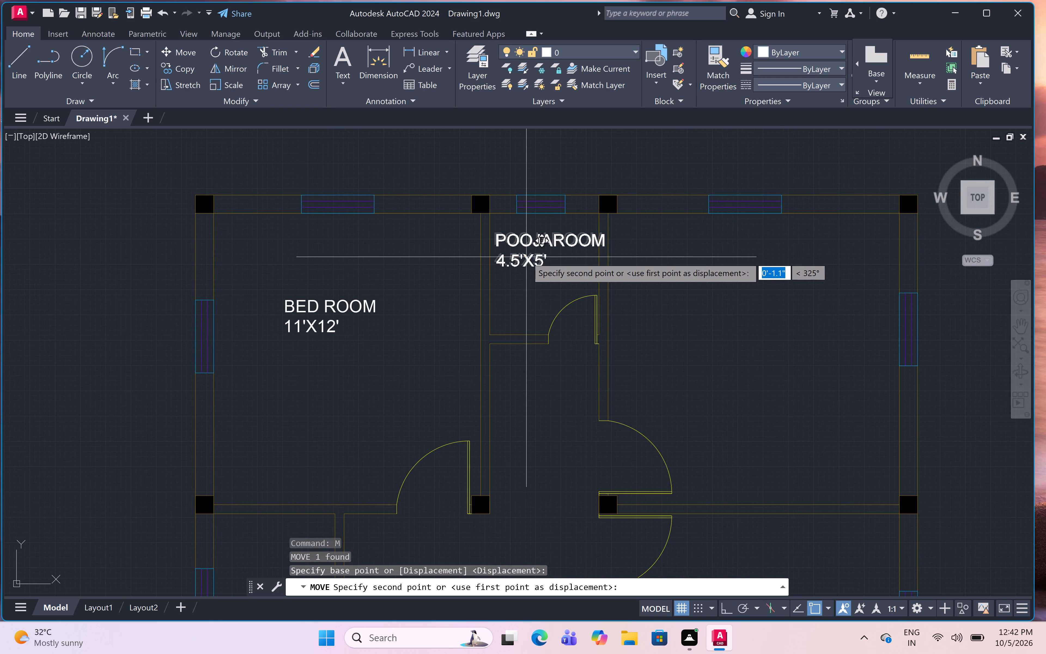
{"action": "scroll", "coordinate": [526, 257], "scroll_direction": "up", "scroll_amount": 5}
{"action": "scroll", "coordinate": [526, 258], "scroll_direction": "down", "scroll_amount": 2}
{"action": "scroll", "coordinate": [526, 258], "scroll_direction": "up", "scroll_amount": 2}
{"action": "scroll", "coordinate": [526, 258], "scroll_direction": "down", "scroll_amount": 1}
{"action": "scroll", "coordinate": [526, 258], "scroll_direction": "up", "scroll_amount": 3}
{"action": "scroll", "coordinate": [526, 258], "scroll_direction": "down", "scroll_amount": 1}
{"action": "scroll", "coordinate": [526, 258], "scroll_direction": "up", "scroll_amount": 1}
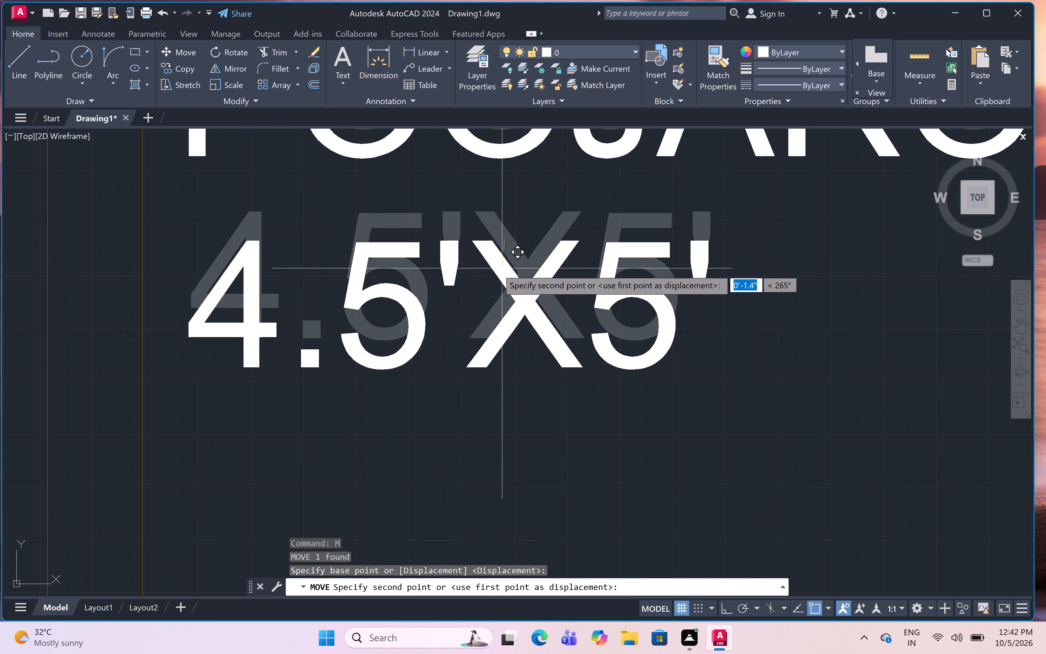
{"action": "left_click", "coordinate": [466, 270]}
Add a multiline text label in the middle of the upper-right bedroom reading BED ROOM, with 12X12 indented four spaces on the second line.
{"action": "scroll", "coordinate": [471, 269], "scroll_direction": "down", "scroll_amount": 5}
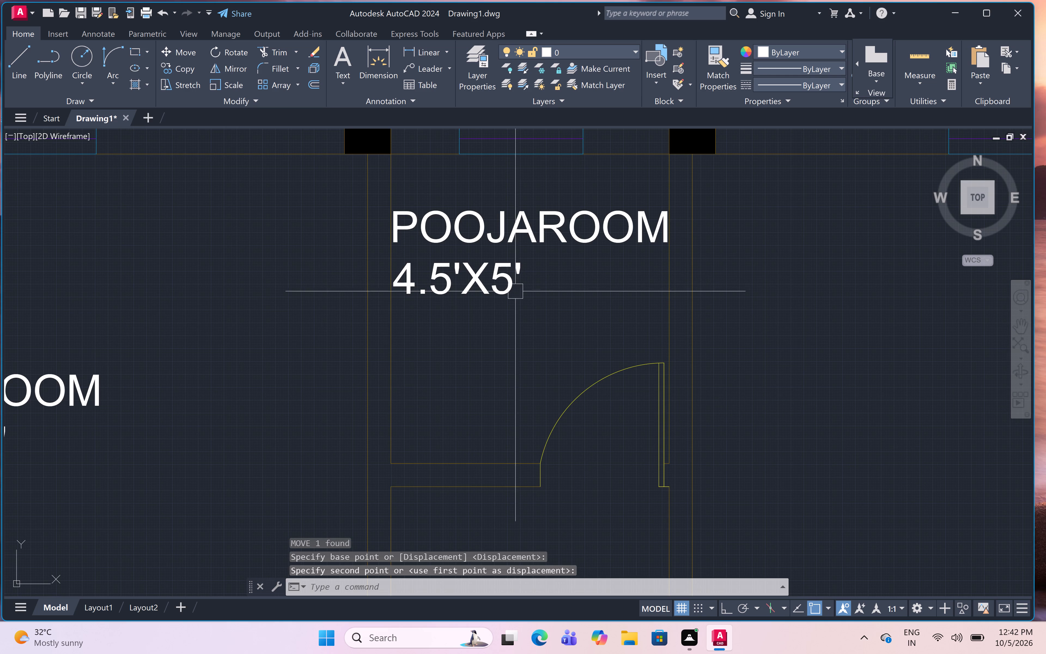
{"action": "scroll", "coordinate": [529, 318], "scroll_direction": "down", "scroll_amount": 2}
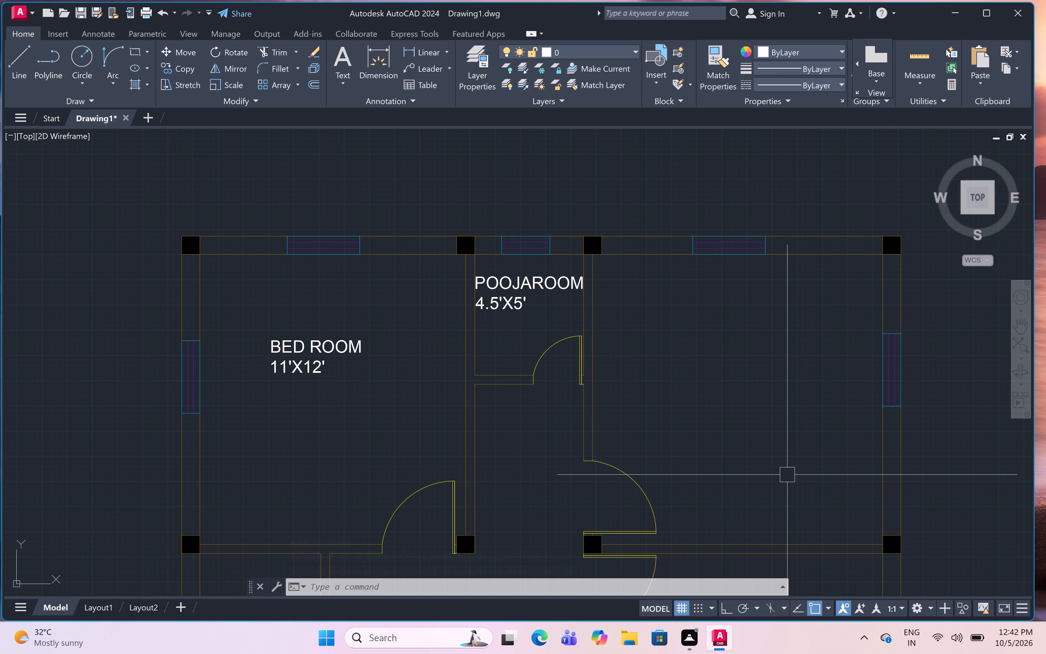
{"action": "key", "text": "m"}
{"action": "type", "text": "T"}
{"action": "key", "text": "space"}
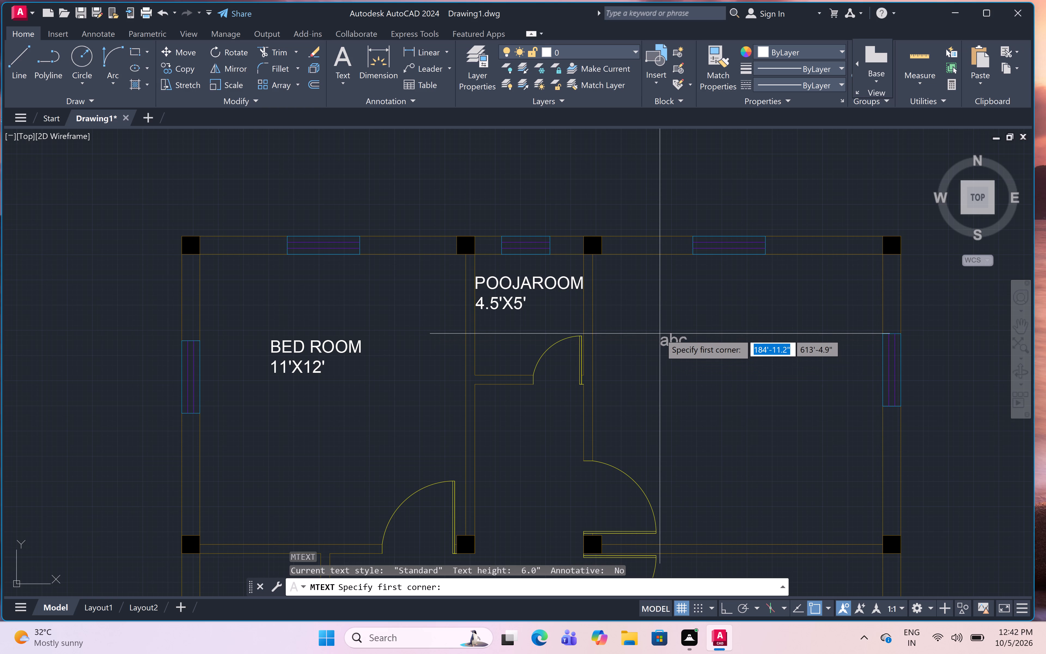
{"action": "left_click_drag", "start_coordinate": [671, 336], "coordinate": [670, 339]}
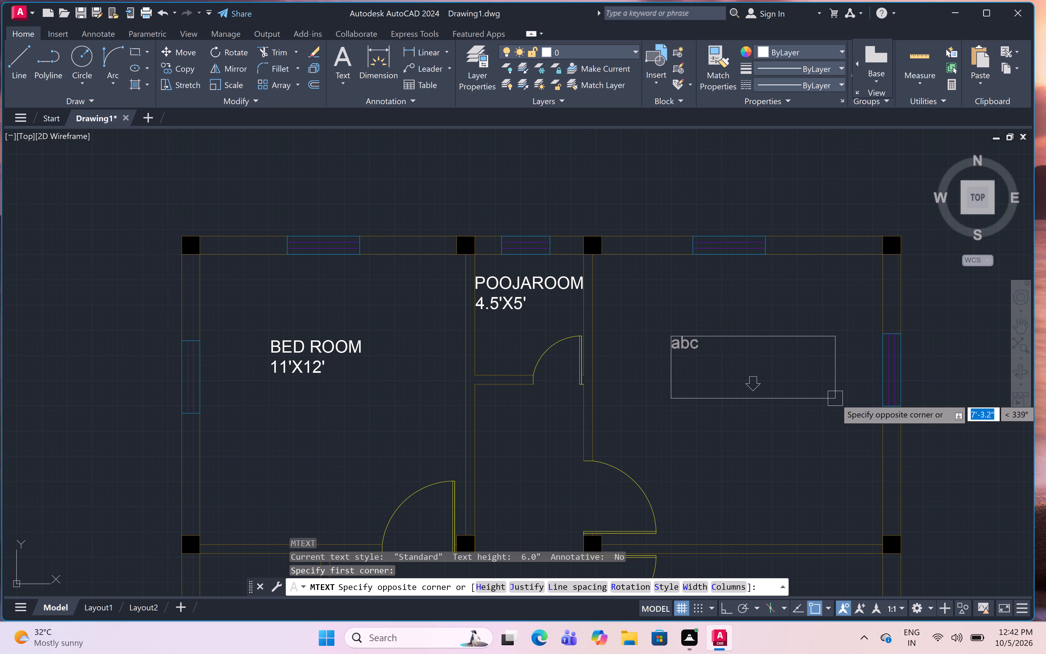
{"action": "left_click", "coordinate": [834, 405]}
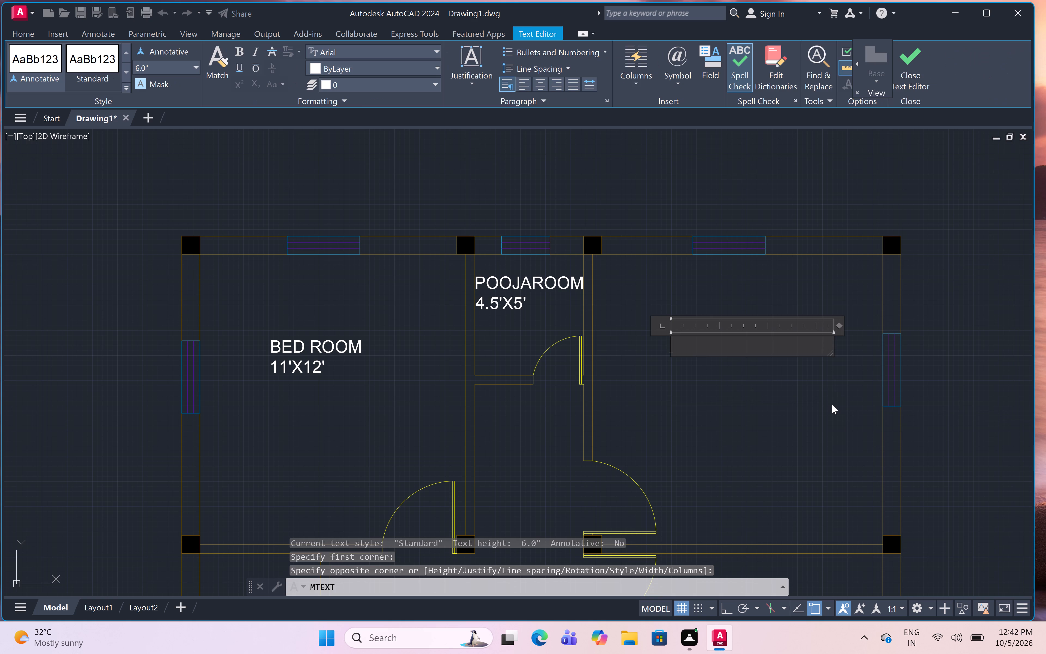
{"action": "type", "text": "BED"}
{"action": "key", "text": "space"}
{"action": "type", "text": "ROOM"}
{"action": "key", "text": "Return"}
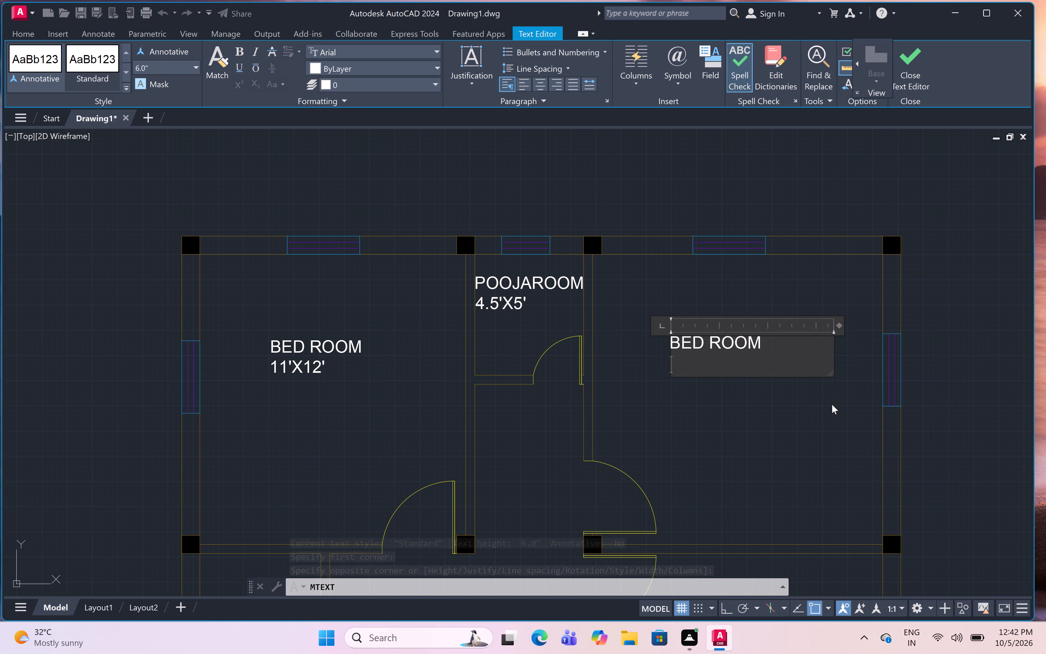
{"action": "key", "text": "space"}
{"action": "key", "text": "space"}
{"action": "key", "text": "space"}
{"action": "type", "text": "12"}
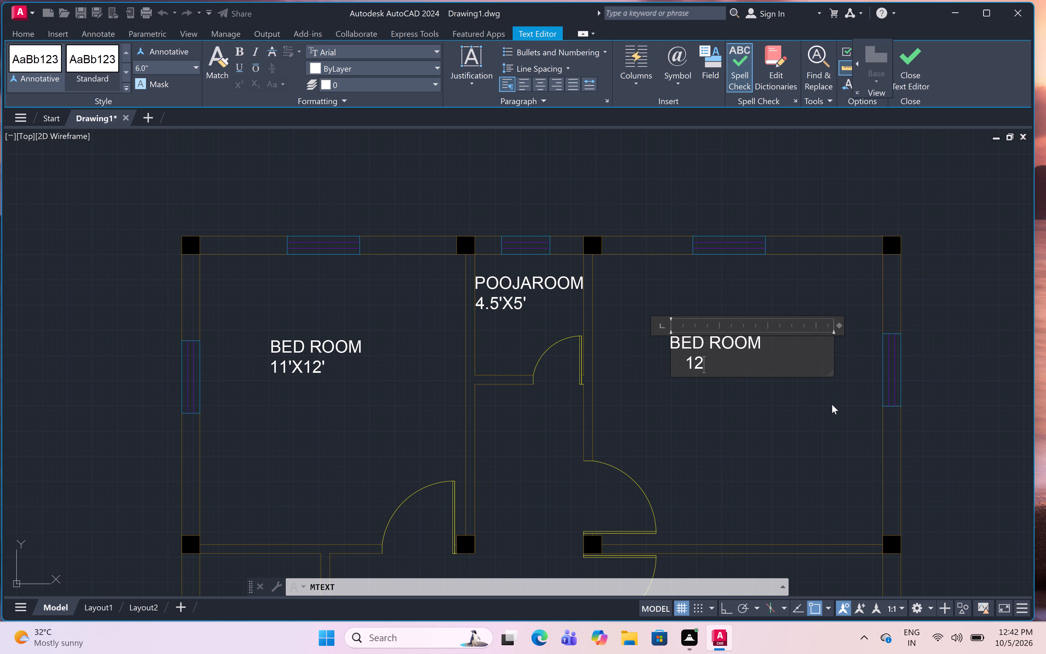
{"action": "type", "text": "X12"}
{"action": "left_click", "coordinate": [680, 362]}
{"action": "key", "text": "space"}
{"action": "left_click", "coordinate": [699, 421]}
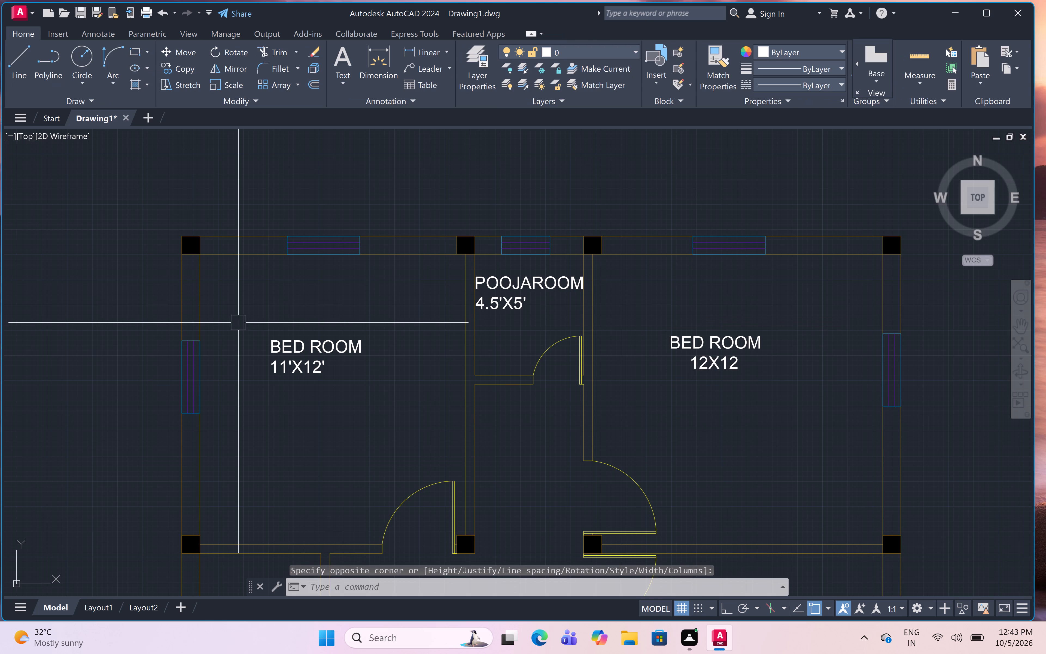
Edit the upper-left bedroom label, indenting its 11'X12' line by three spaces to centre it under BED ROOM.
{"action": "scroll", "coordinate": [262, 386], "scroll_direction": "up", "scroll_amount": 4}
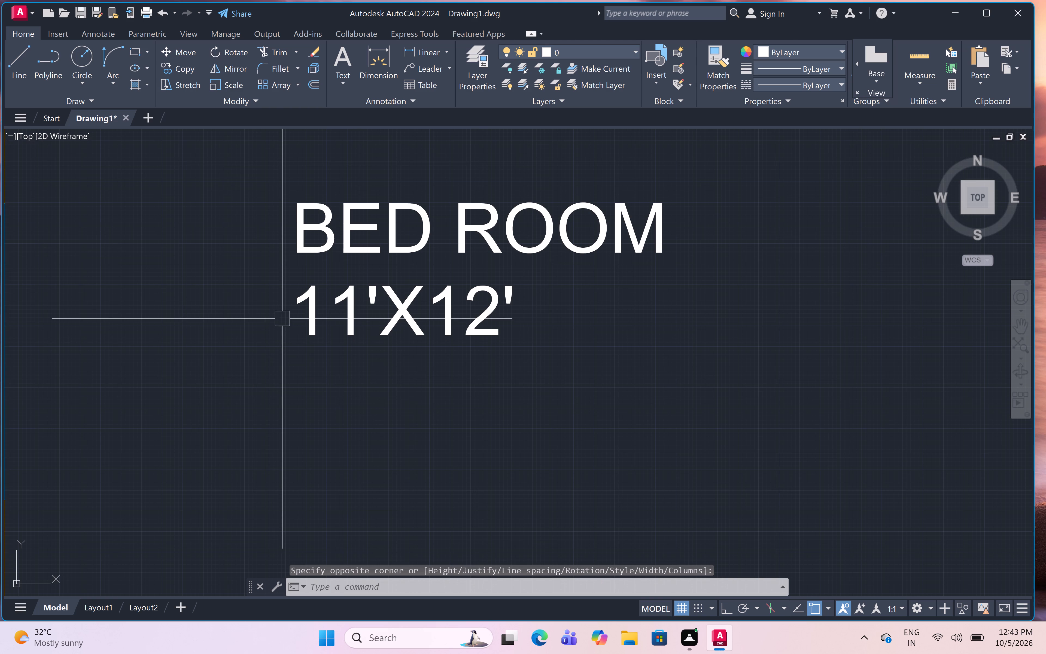
{"action": "left_click", "coordinate": [282, 319]}
{"action": "left_click", "coordinate": [556, 280]}
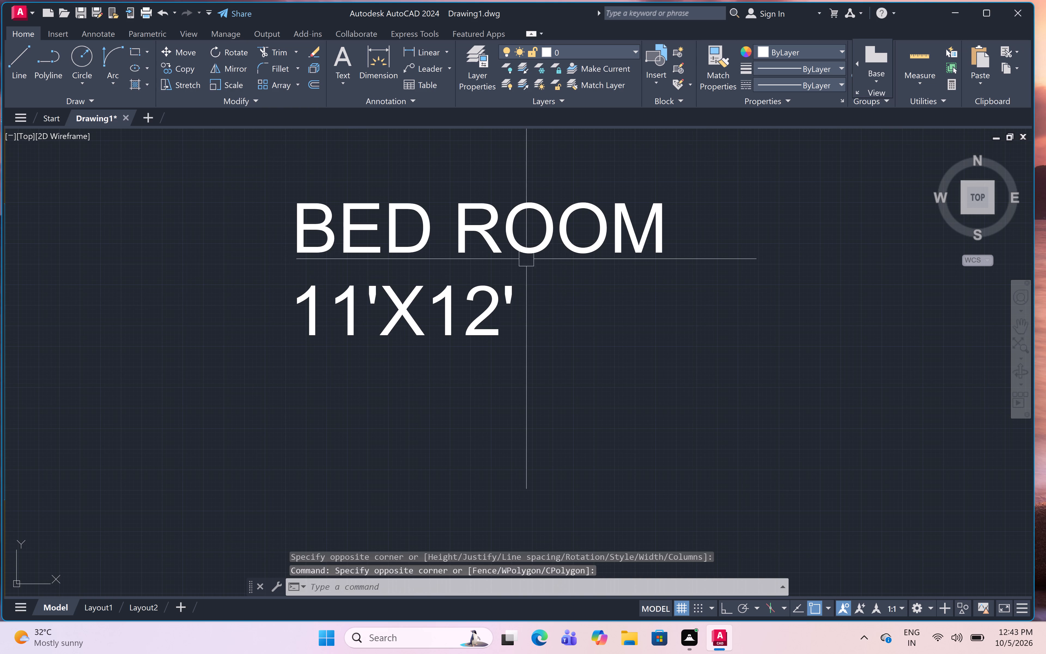
{"action": "left_click", "coordinate": [528, 231]}
{"action": "left_click", "coordinate": [417, 302]}
{"action": "double_click", "coordinate": [391, 285]}
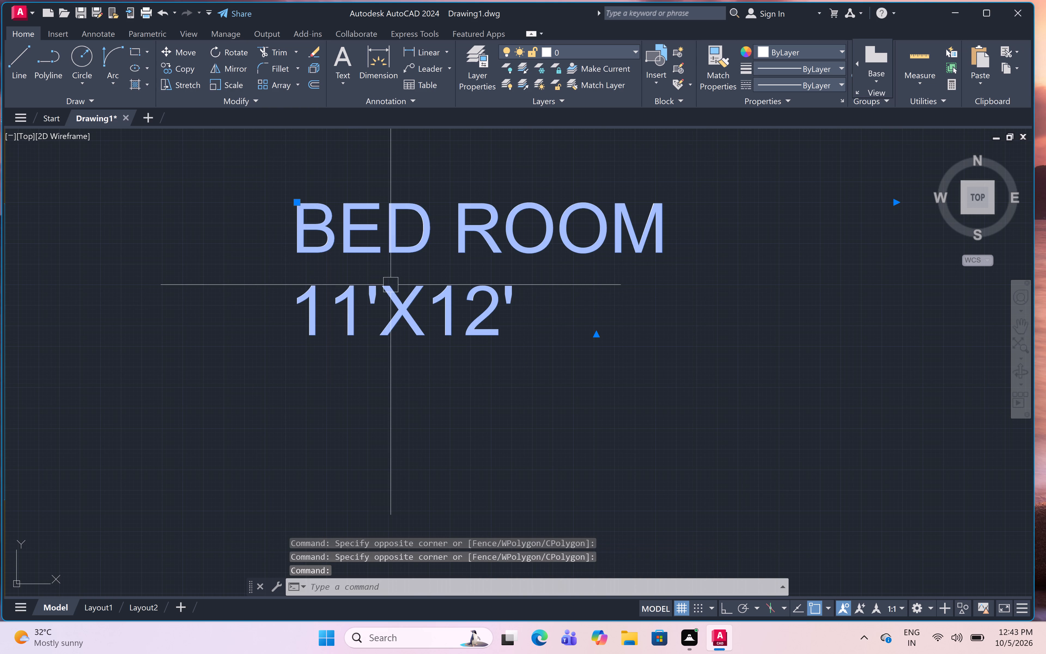
{"action": "left_click", "coordinate": [304, 314]}
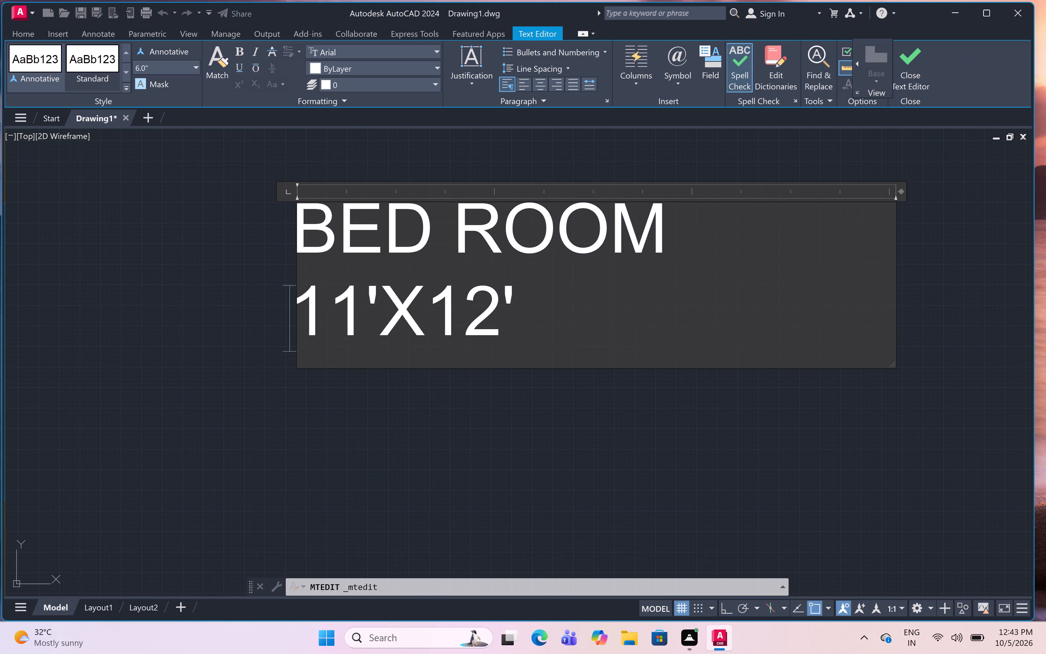
{"action": "key", "text": "space"}
{"action": "key", "text": "space"}
{"action": "key", "text": "space"}
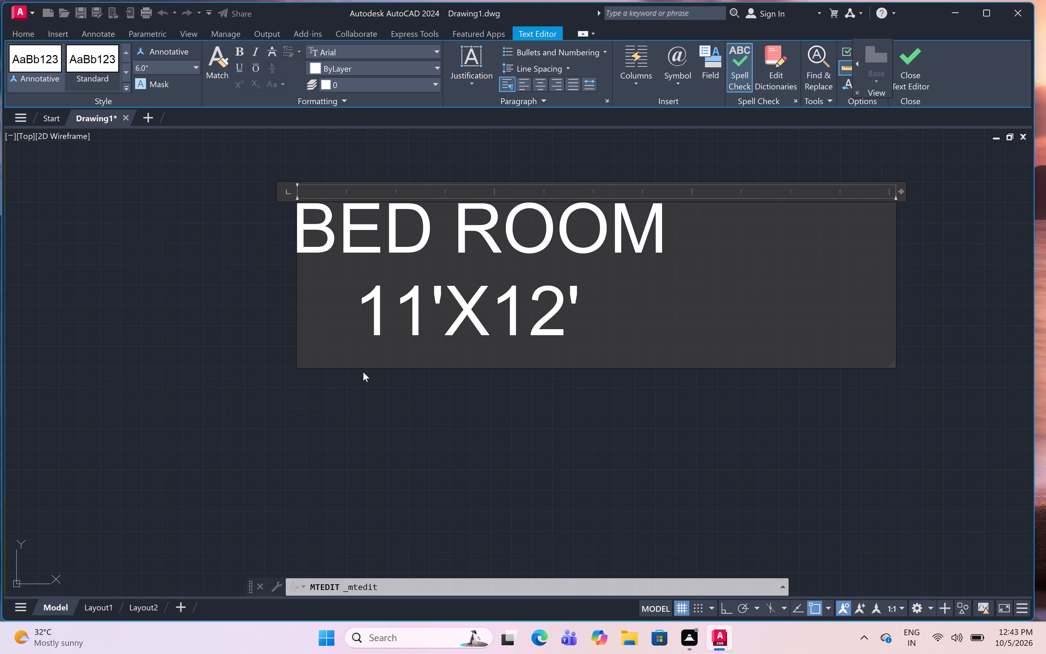
{"action": "key", "text": "space"}
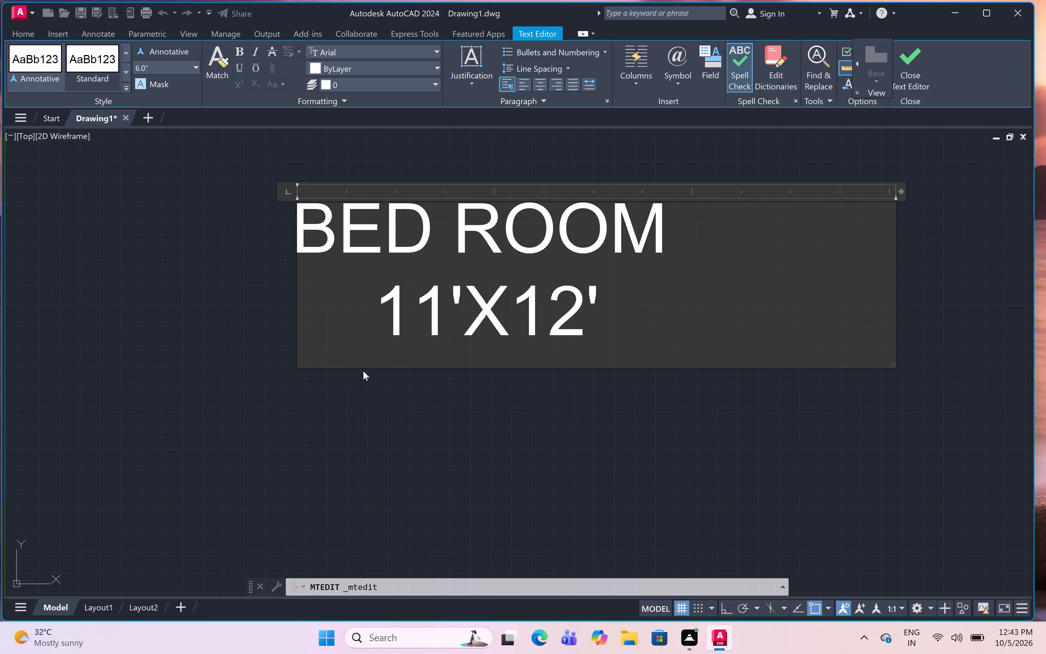
{"action": "key", "text": "BackSpace"}
{"action": "left_click", "coordinate": [434, 434]}
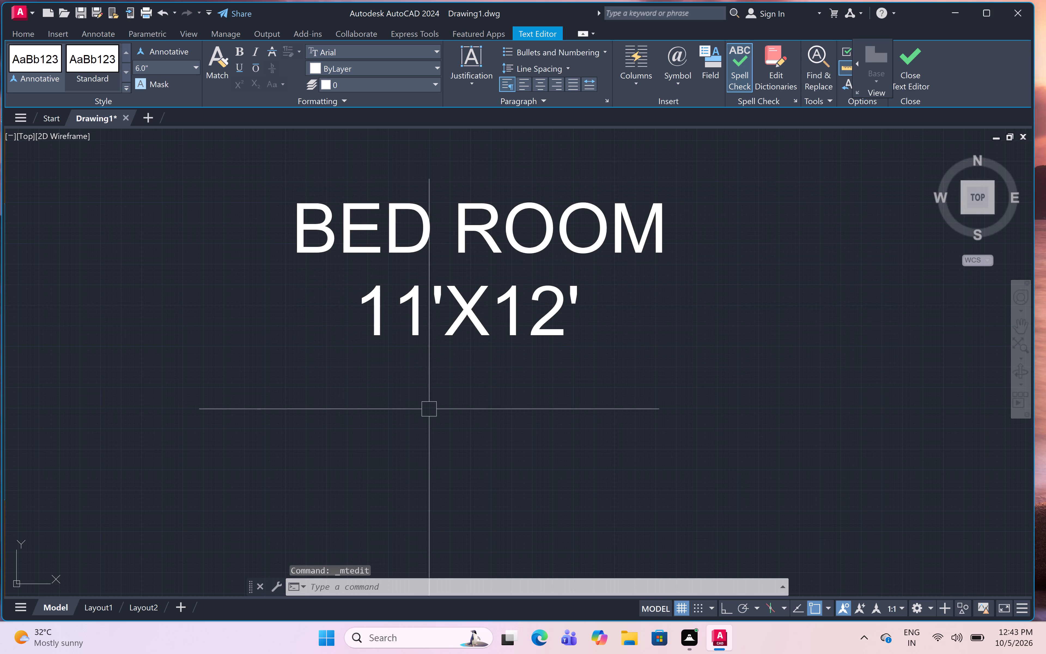
Add a multiline text label in the small room below the upper-left bedroom reading WASH ROOM, with 5'X7' on a new line.
{"action": "scroll", "coordinate": [436, 240], "scroll_direction": "down", "scroll_amount": 3}
{"action": "scroll", "coordinate": [437, 241], "scroll_direction": "up", "scroll_amount": 1}
{"action": "scroll", "coordinate": [467, 273], "scroll_direction": "down", "scroll_amount": 3}
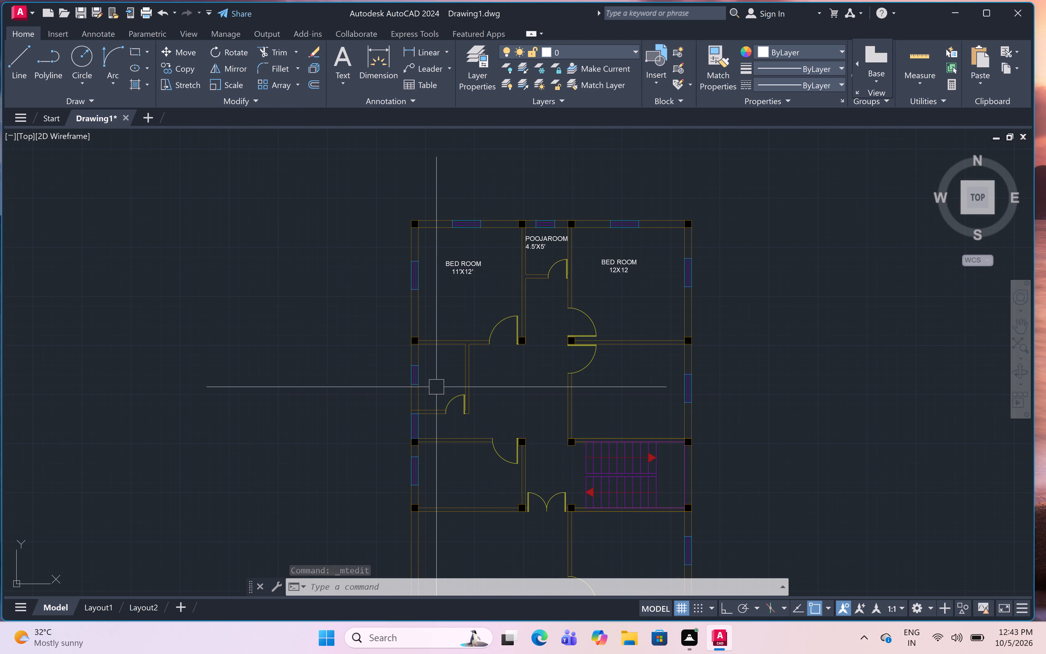
{"action": "scroll", "coordinate": [440, 379], "scroll_direction": "up", "scroll_amount": 3}
{"action": "scroll", "coordinate": [438, 382], "scroll_direction": "down", "scroll_amount": 5}
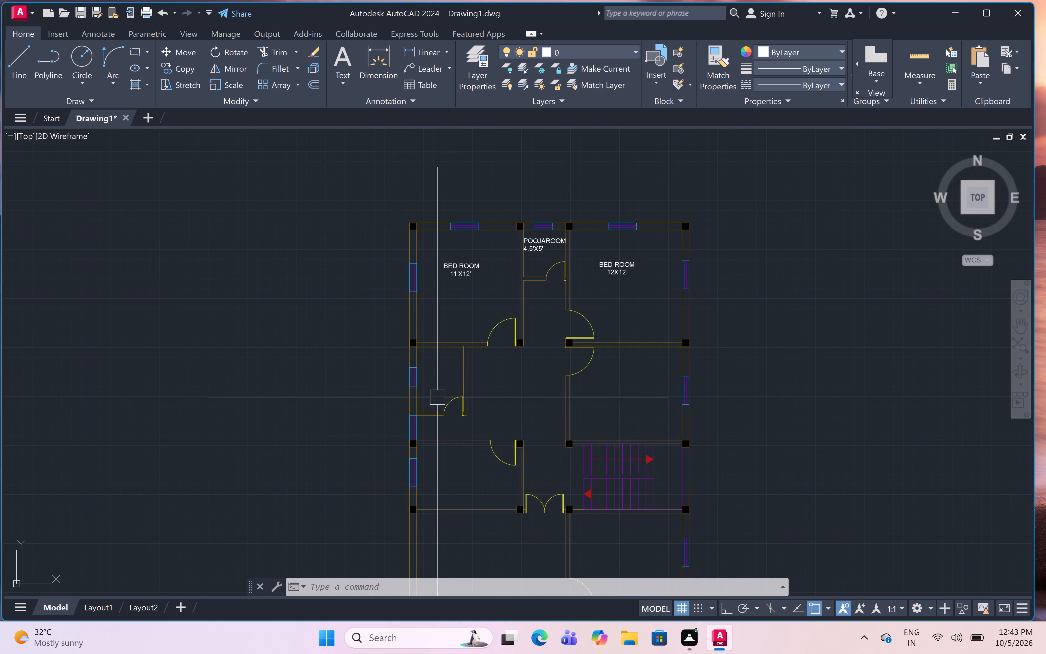
{"action": "scroll", "coordinate": [437, 399], "scroll_direction": "up", "scroll_amount": 3}
{"action": "scroll", "coordinate": [437, 399], "scroll_direction": "down", "scroll_amount": 5}
{"action": "scroll", "coordinate": [437, 399], "scroll_direction": "up", "scroll_amount": 1}
{"action": "scroll", "coordinate": [437, 399], "scroll_direction": "down", "scroll_amount": 1}
{"action": "scroll", "coordinate": [440, 380], "scroll_direction": "up", "scroll_amount": 3}
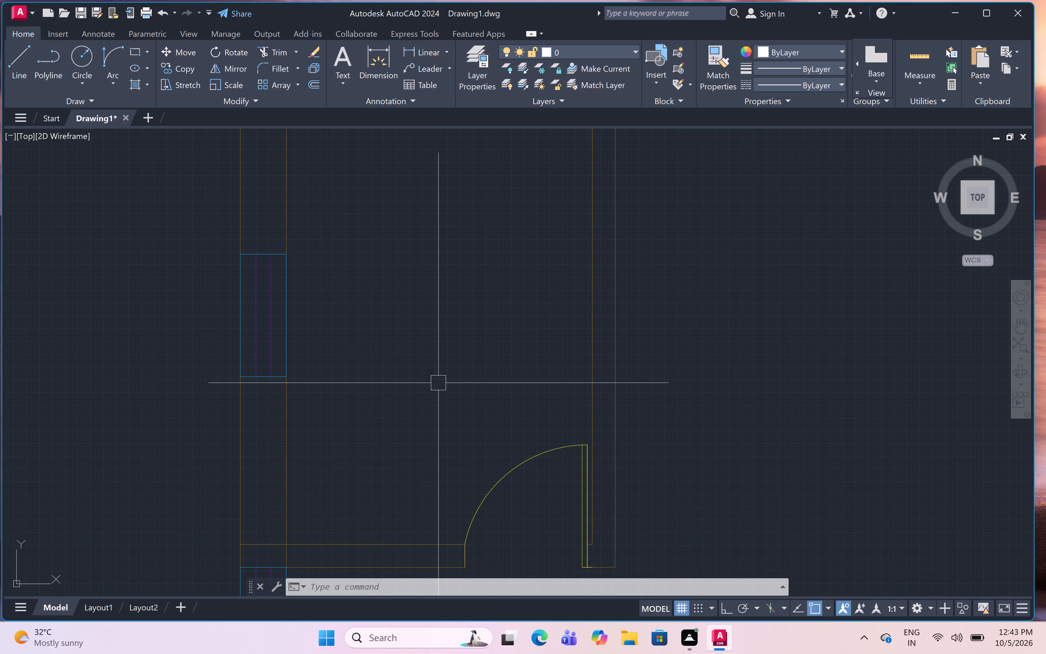
{"action": "scroll", "coordinate": [436, 387], "scroll_direction": "down", "scroll_amount": 1}
{"action": "key", "text": "m"}
{"action": "type", "text": "T"}
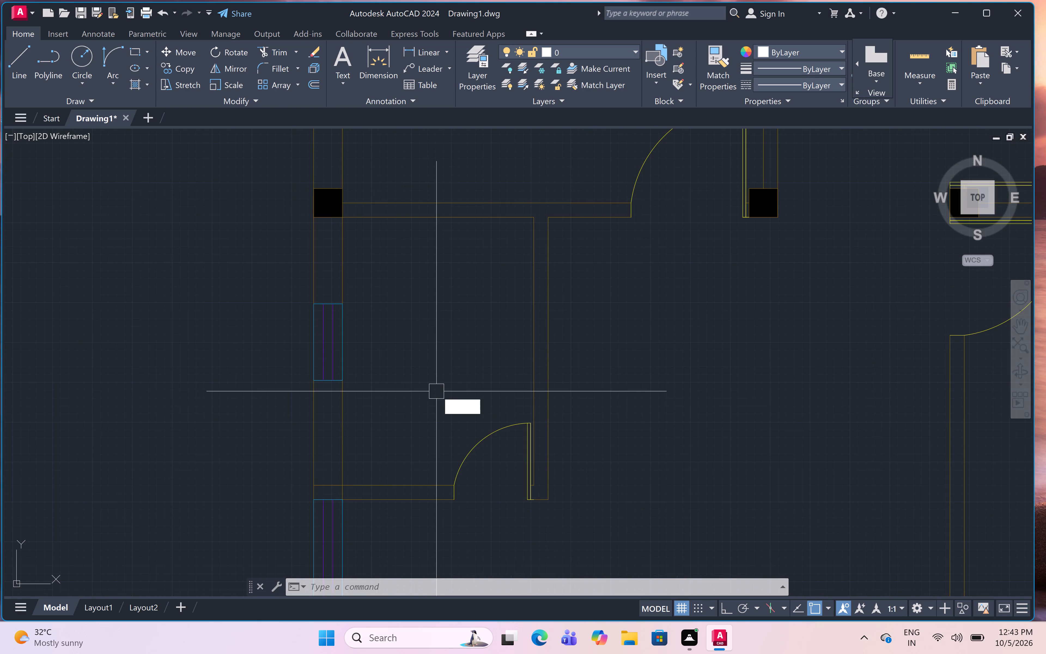
{"action": "key", "text": "space"}
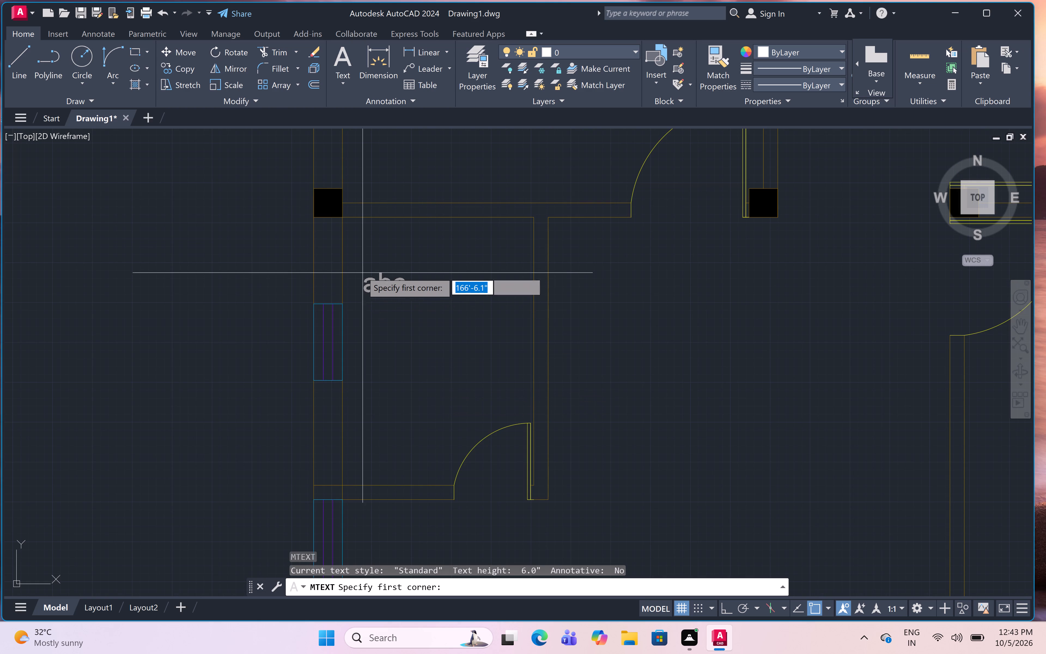
{"action": "left_click_drag", "start_coordinate": [357, 267], "coordinate": [358, 270]}
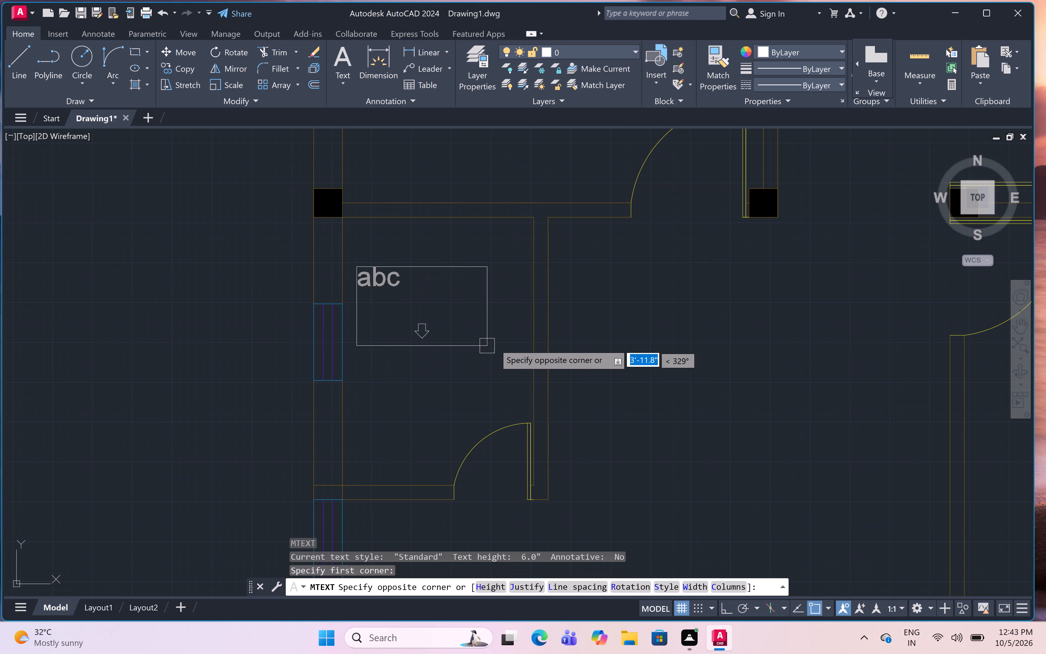
{"action": "left_click", "coordinate": [521, 349]}
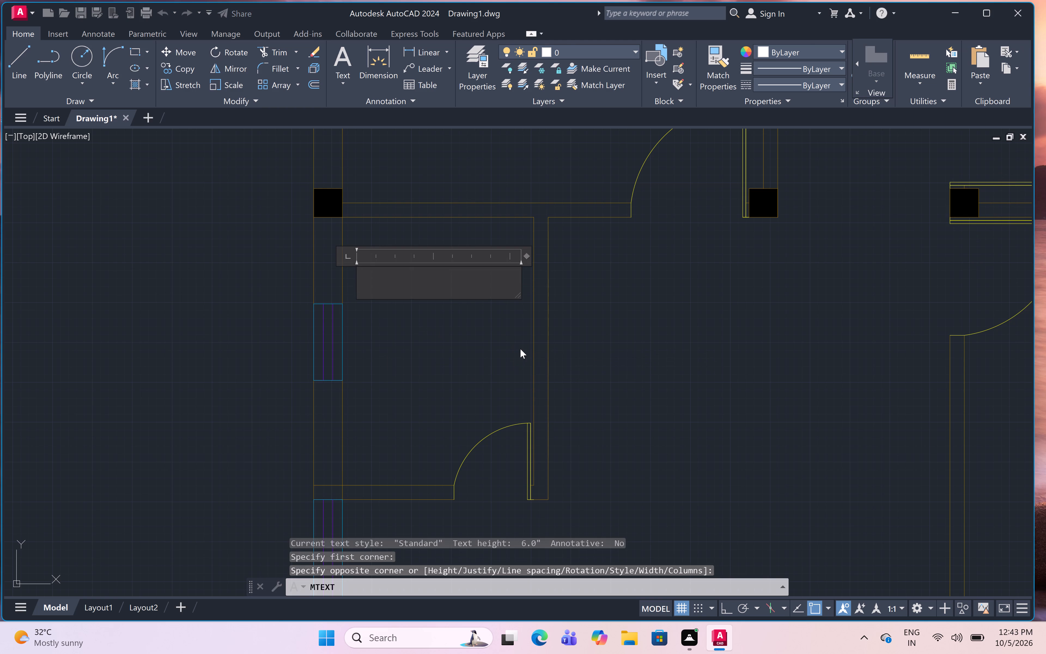
{"action": "type", "text": "WASH ROOM"}
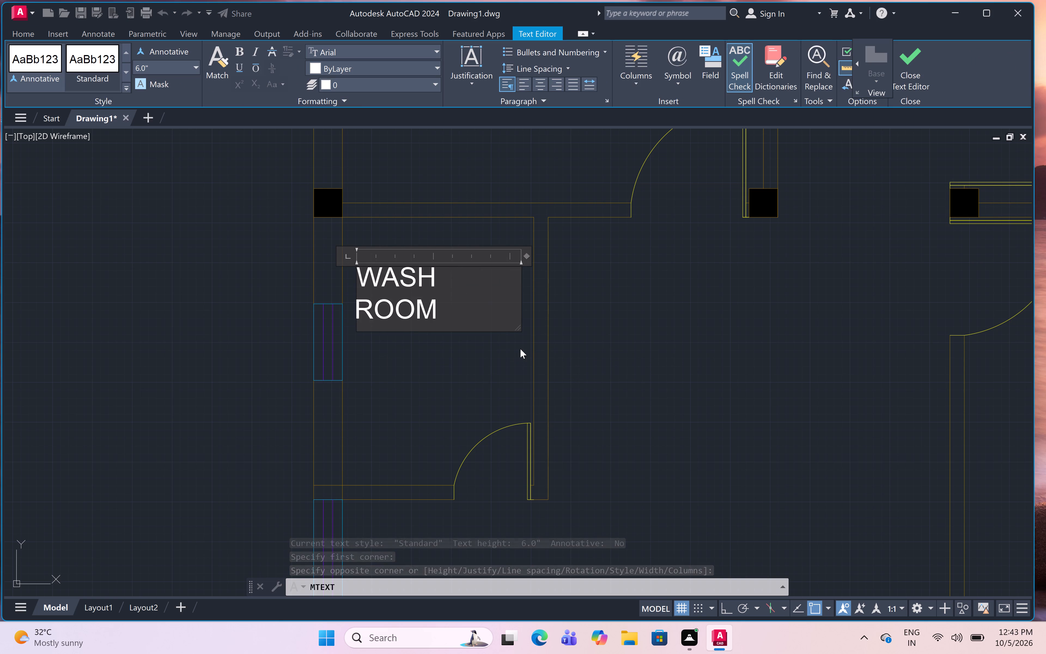
{"action": "key", "text": "Return"}
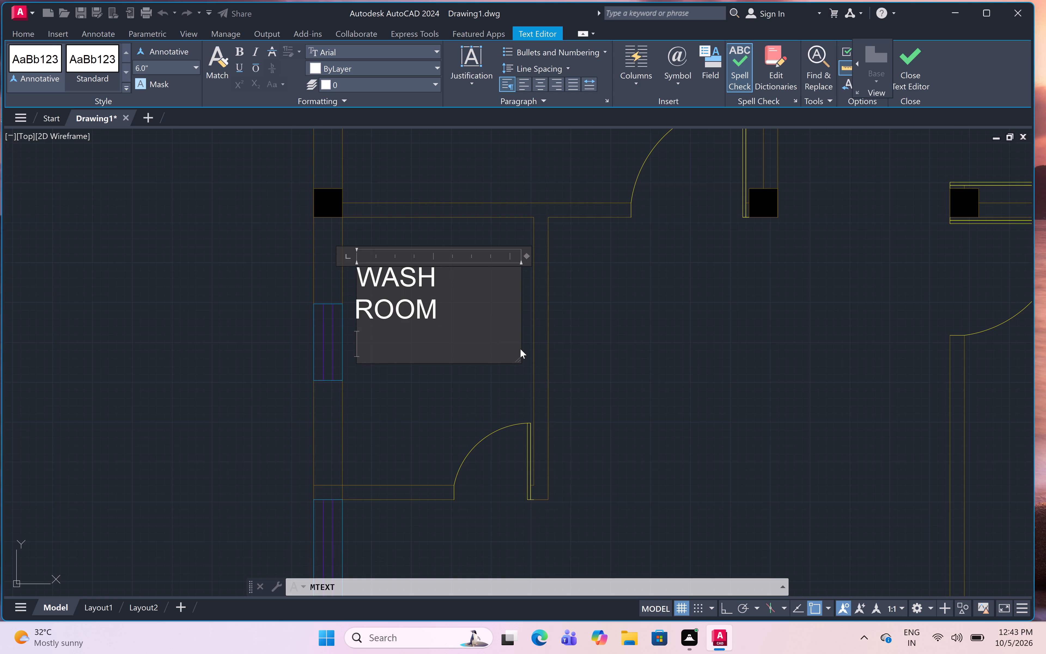
{"action": "type", "text": "5'"}
{"action": "key", "text": "7"}
{"action": "key", "text": "BackSpace"}
{"action": "key", "text": "x"}
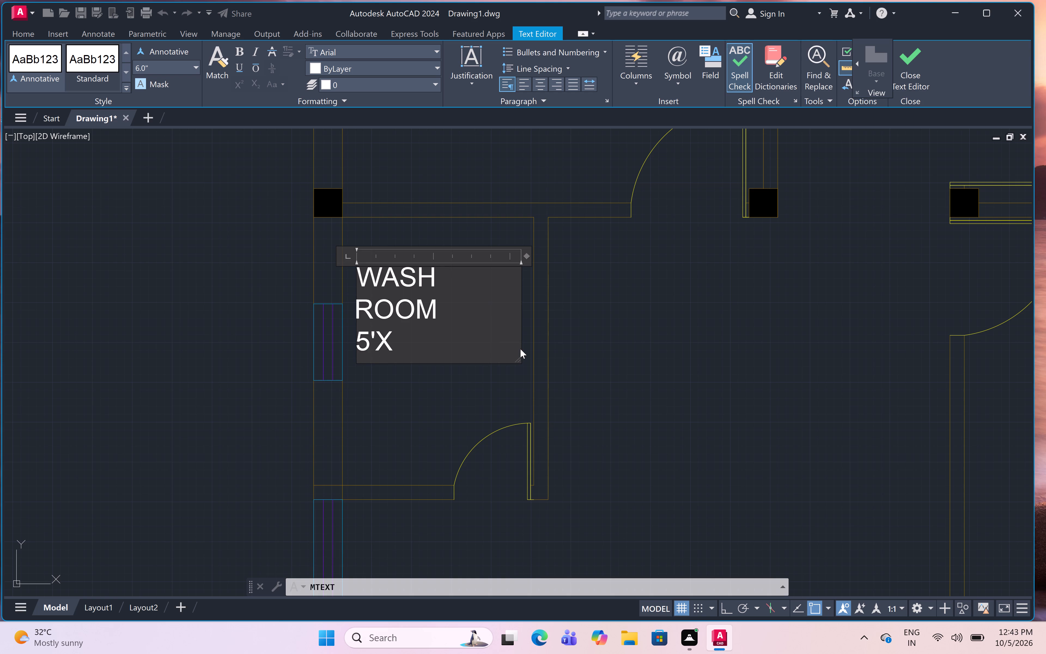
{"action": "type", "text": "7'"}
{"action": "left_click", "coordinate": [448, 366]}
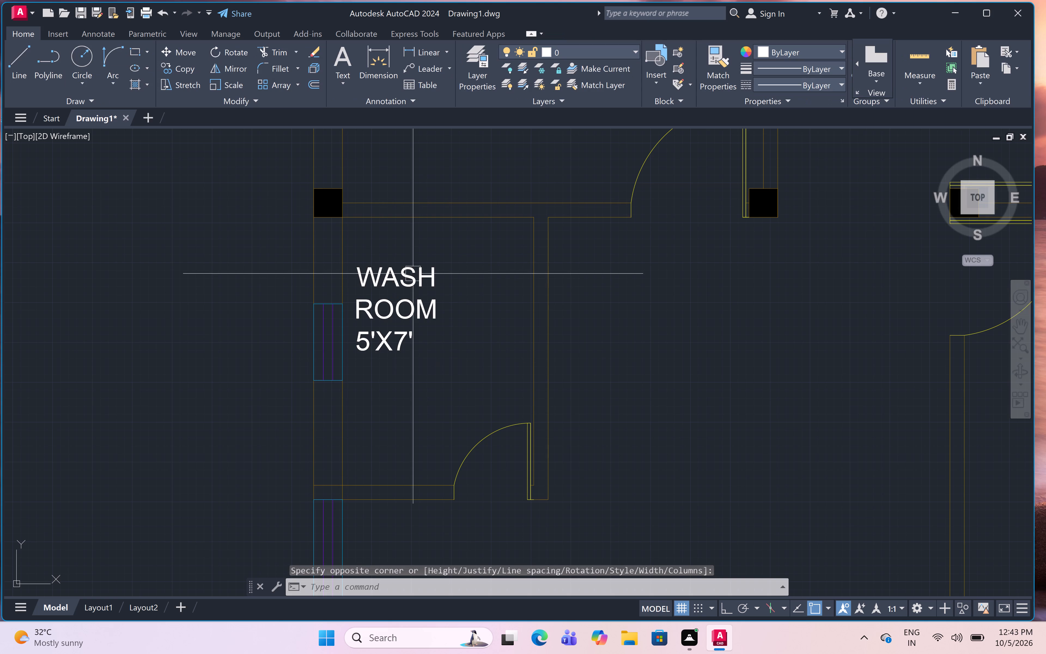
Widen the wash room label's text frame well past the room's inner wall so WASH ROOM fits on one line.
{"action": "left_click", "coordinate": [413, 274]}
{"action": "left_click", "coordinate": [524, 265]}
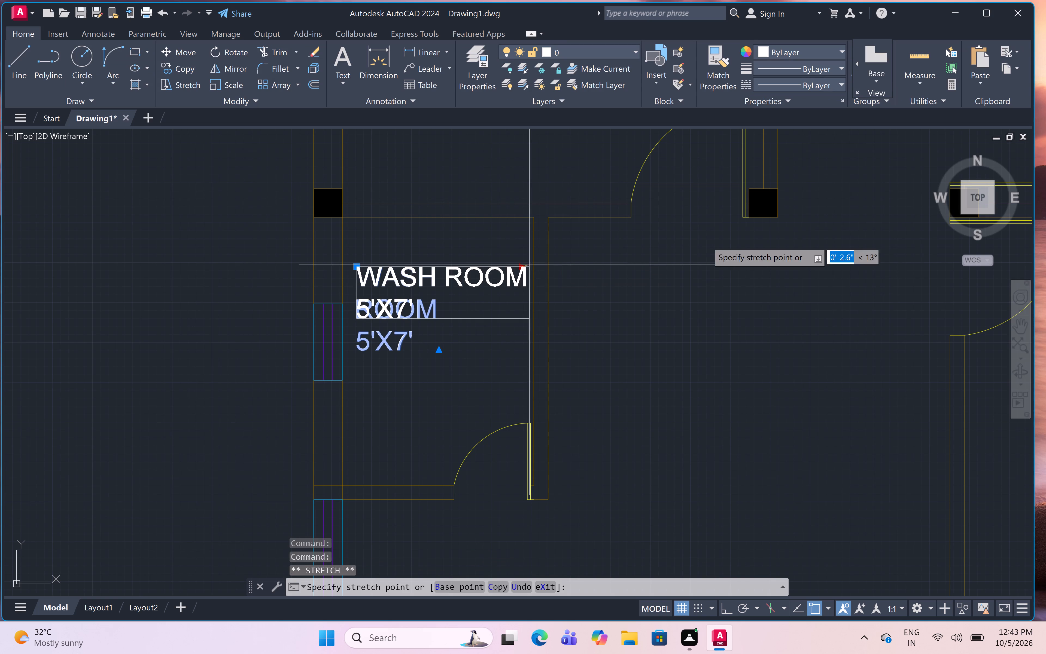
{"action": "left_click", "coordinate": [728, 244]}
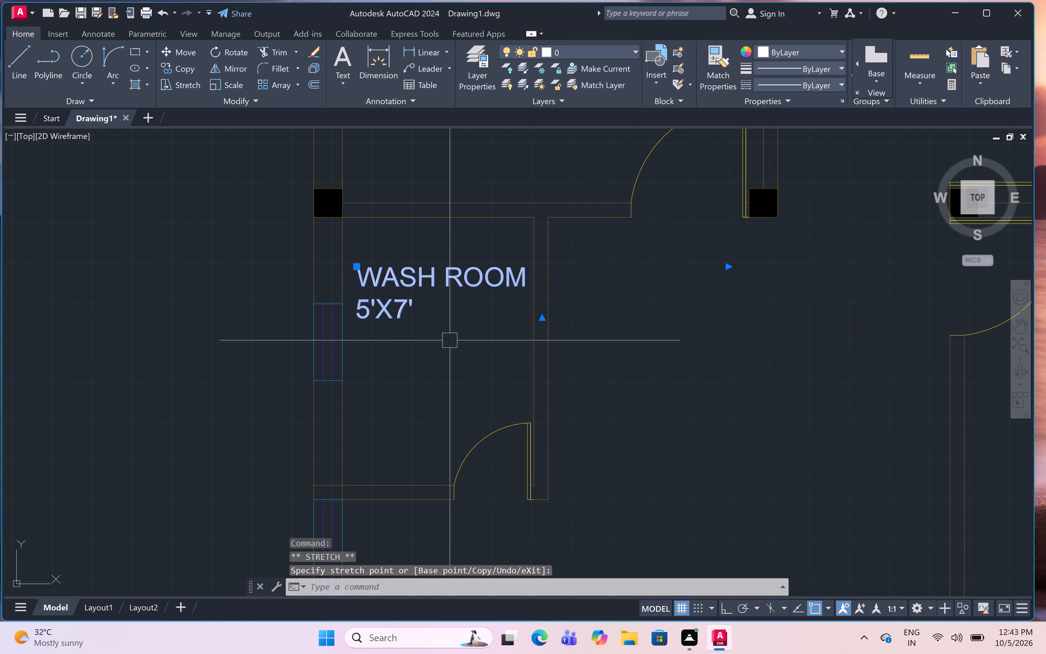
{"action": "key", "text": "Escape"}
{"action": "scroll", "coordinate": [448, 343], "scroll_direction": "down", "scroll_amount": 4}
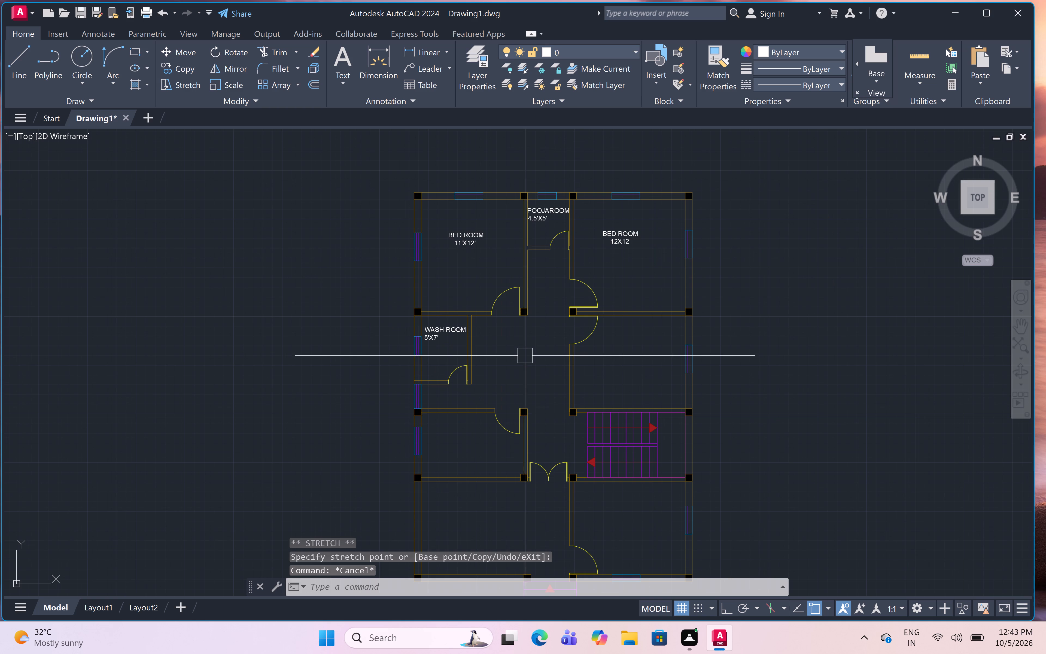
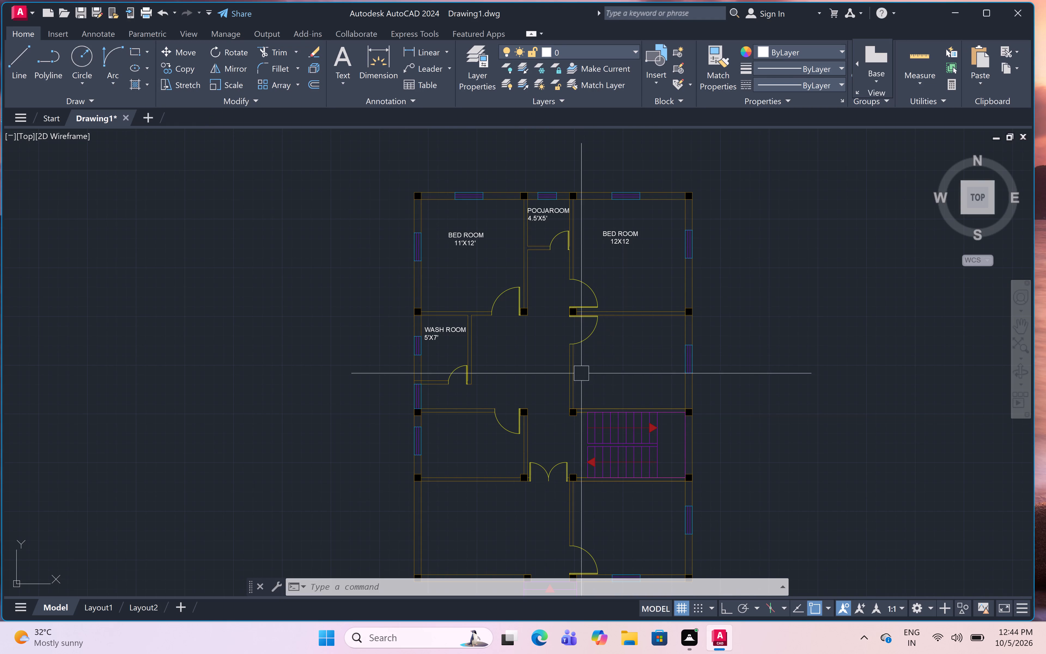
Add a multiline text label in the open central area beside the wash room reading HALL, with 10.5'X10' on a new line.
{"action": "scroll", "coordinate": [553, 367], "scroll_direction": "up", "scroll_amount": 2}
{"action": "scroll", "coordinate": [553, 367], "scroll_direction": "down", "scroll_amount": 2}
{"action": "scroll", "coordinate": [538, 355], "scroll_direction": "up", "scroll_amount": 1}
{"action": "scroll", "coordinate": [538, 355], "scroll_direction": "down", "scroll_amount": 3}
{"action": "scroll", "coordinate": [538, 355], "scroll_direction": "up", "scroll_amount": 3}
{"action": "scroll", "coordinate": [537, 361], "scroll_direction": "down", "scroll_amount": 3}
{"action": "scroll", "coordinate": [537, 361], "scroll_direction": "up", "scroll_amount": 1}
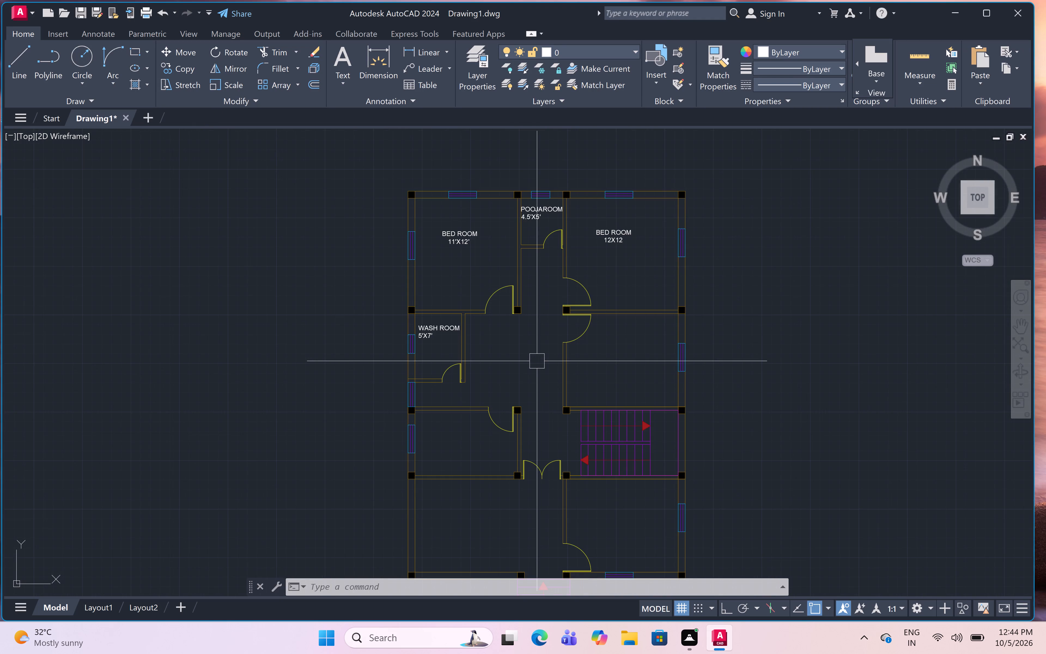
{"action": "scroll", "coordinate": [537, 361], "scroll_direction": "up", "scroll_amount": 4}
{"action": "scroll", "coordinate": [537, 361], "scroll_direction": "down", "scroll_amount": 2}
{"action": "scroll", "coordinate": [537, 361], "scroll_direction": "up", "scroll_amount": 4}
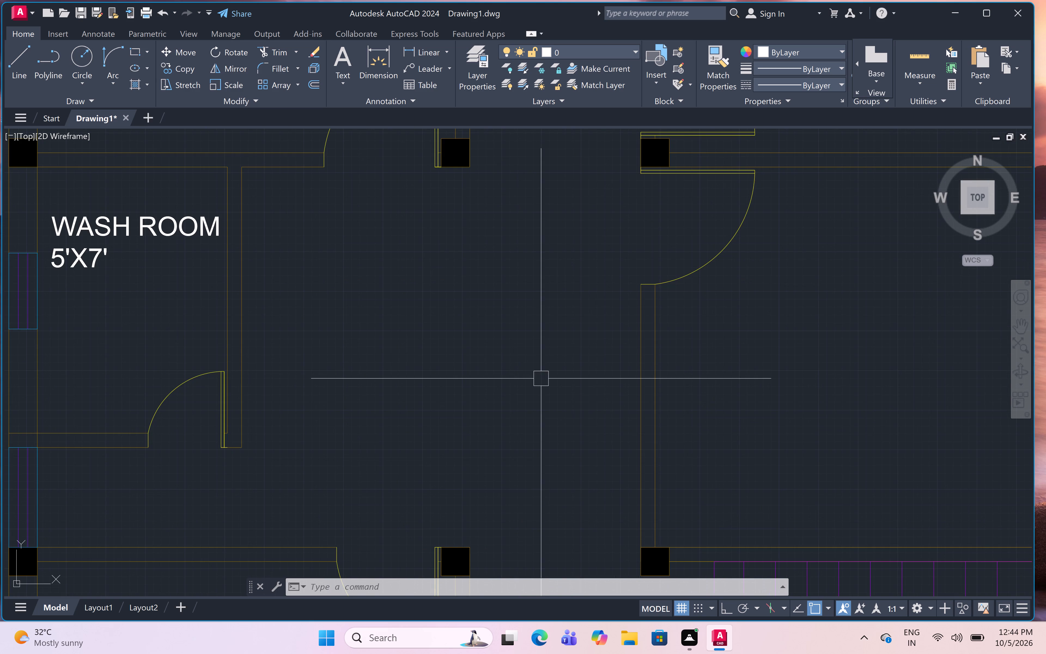
{"action": "key", "text": "m"}
{"action": "type", "text": "T"}
{"action": "key", "text": "space"}
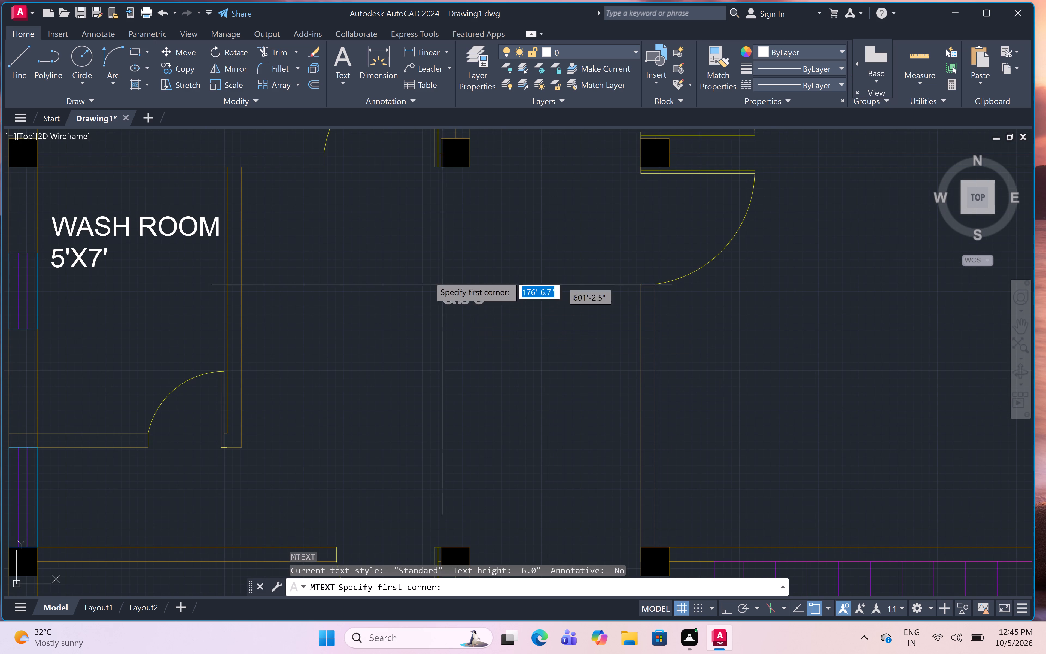
{"action": "left_click_drag", "start_coordinate": [400, 269], "coordinate": [402, 271]}
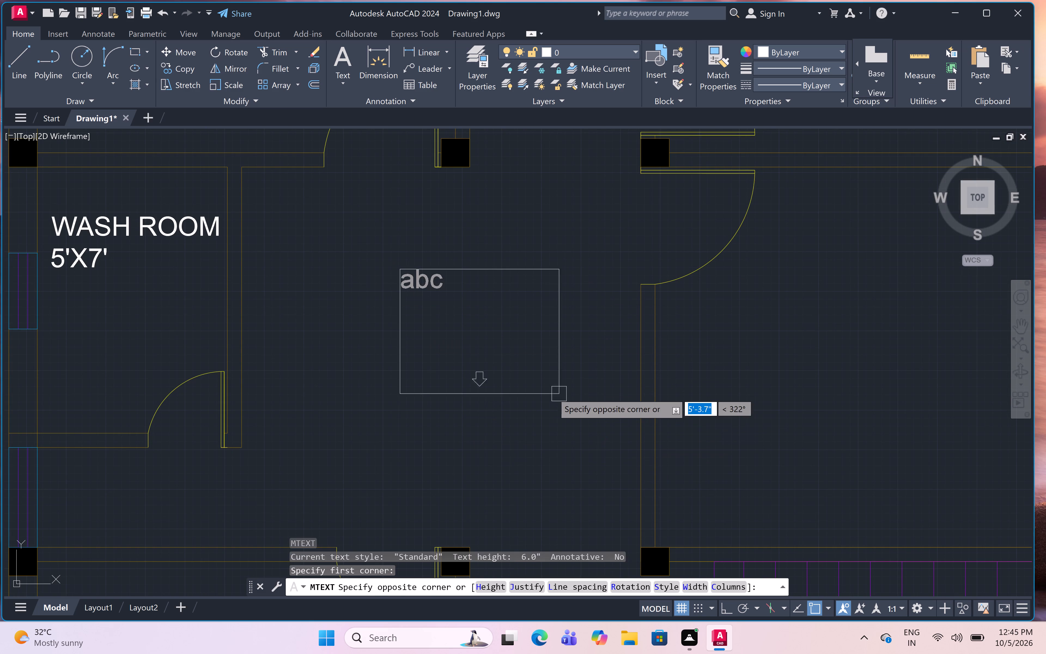
{"action": "left_click", "coordinate": [549, 383]}
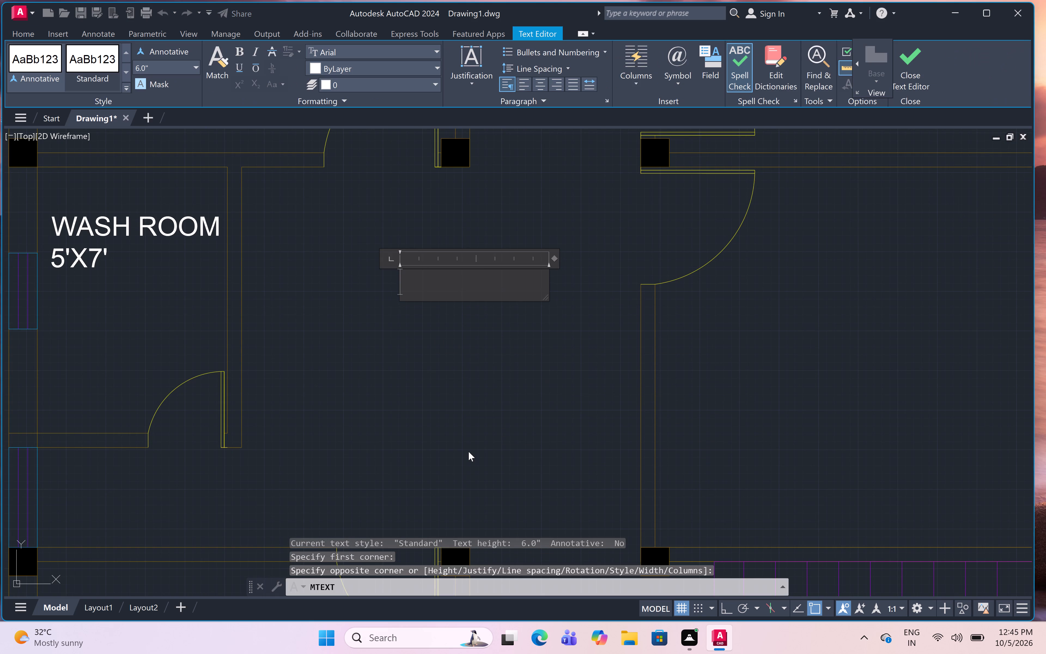
{"action": "type", "text": "HALL"}
{"action": "key", "text": "Return"}
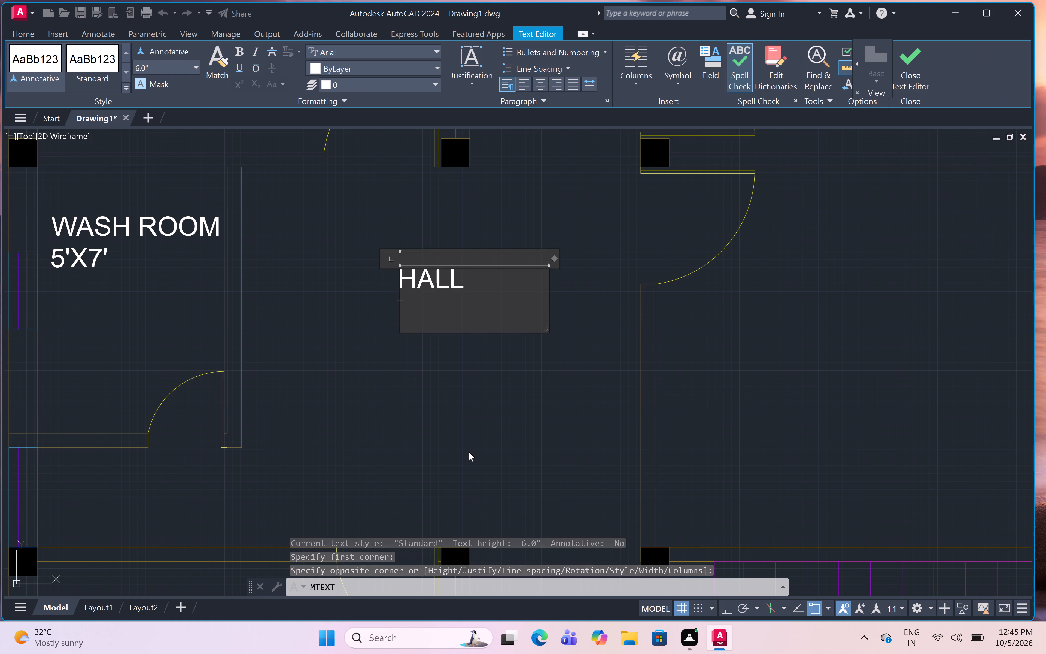
{"action": "key", "text": "1"}
{"action": "key", "text": "0"}
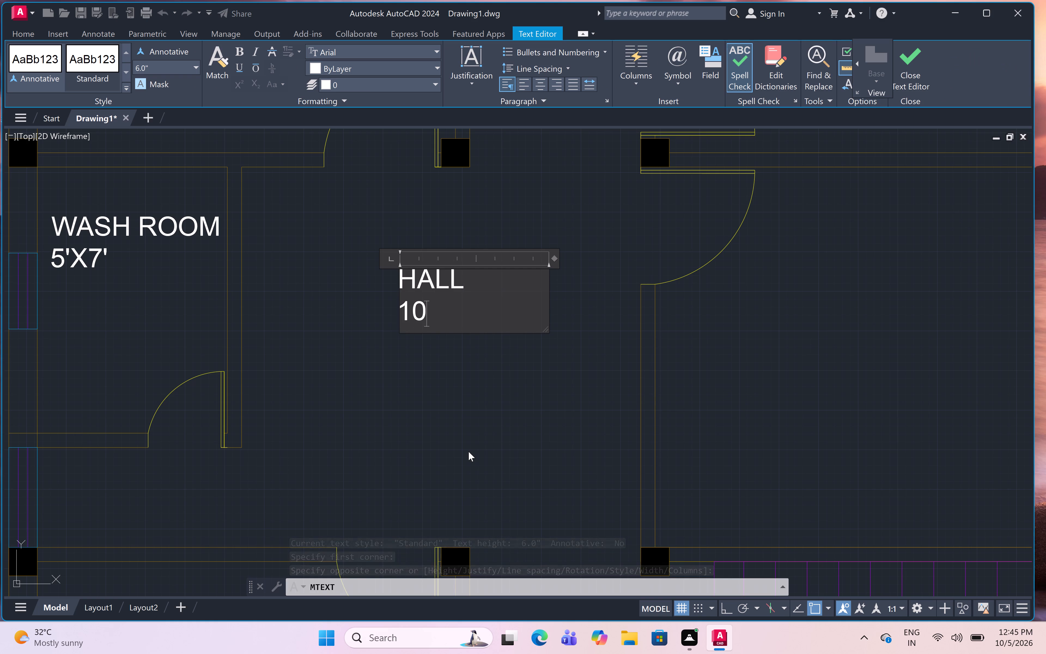
{"action": "key", "text": "period"}
{"action": "key", "text": "5"}
{"action": "key", "text": "shift+quotedbl"}
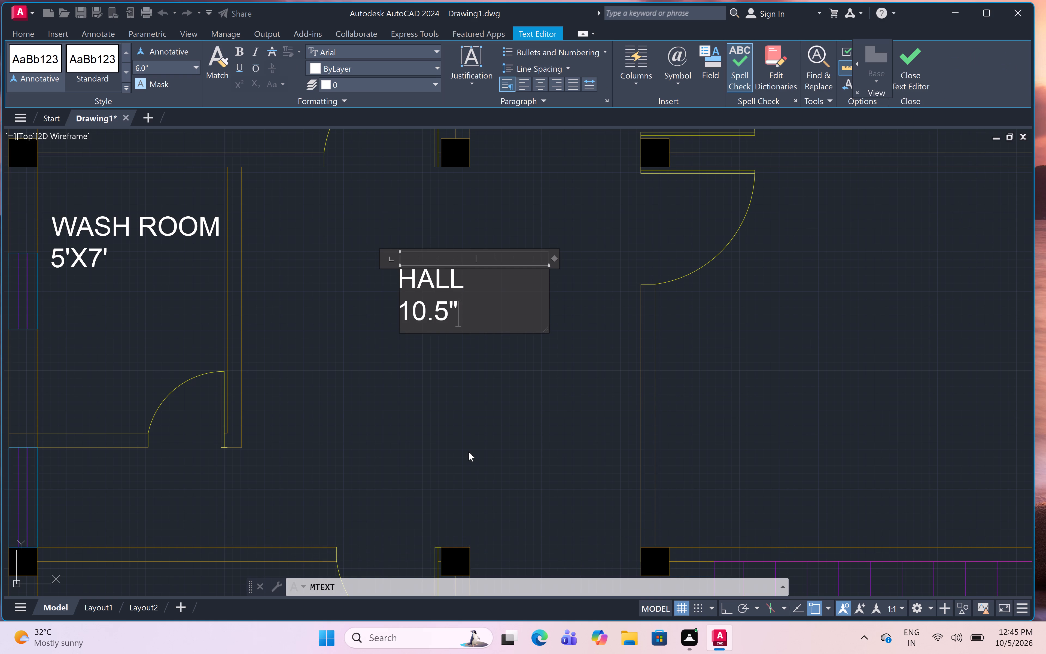
{"action": "key", "text": "x"}
{"action": "key", "text": "1"}
{"action": "key", "text": "0"}
{"action": "key", "text": "apostrophe"}
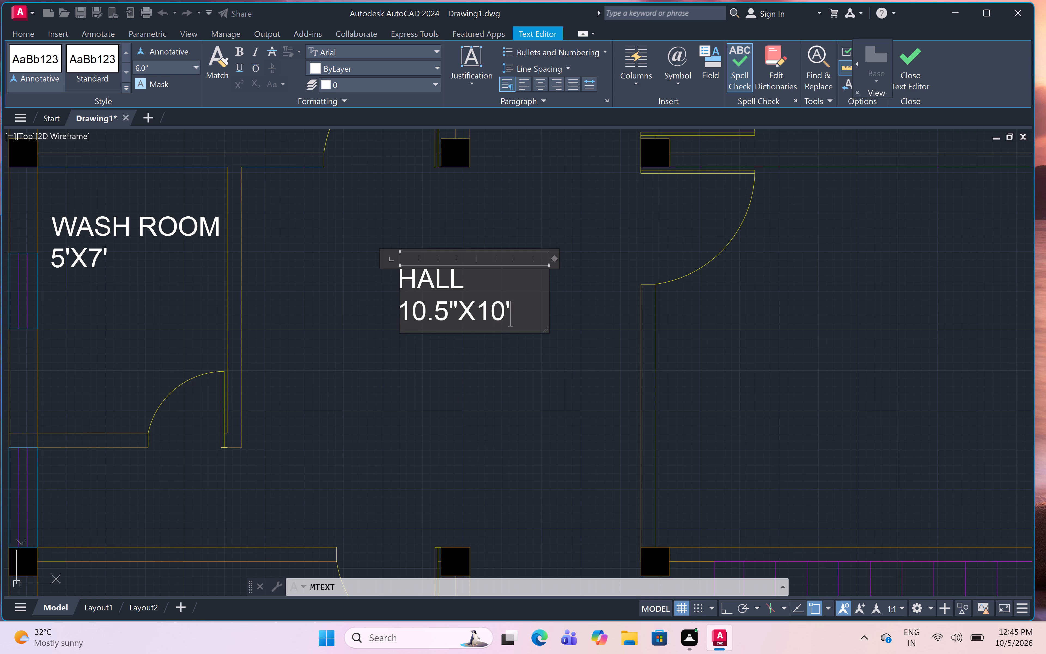
{"action": "left_click", "coordinate": [457, 304]}
{"action": "key", "text": "BackSpace"}
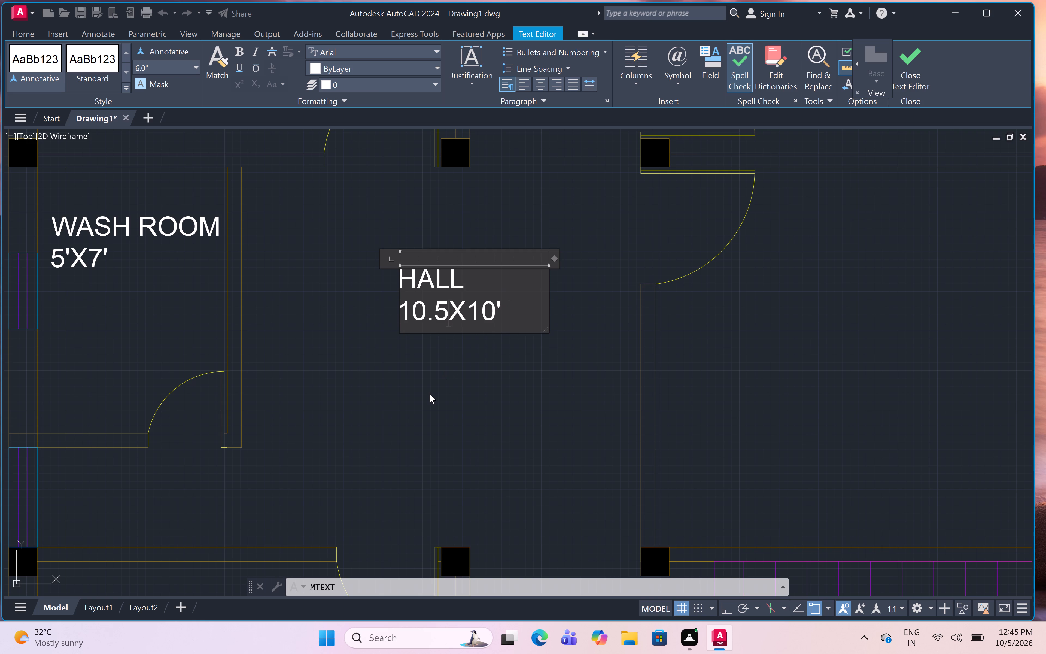
{"action": "key", "text": "apostrophe"}
{"action": "left_click", "coordinate": [516, 371]}
Add a multiline text label in the room above the staircase reading BED ROOM, with 12'X10' on a new line.
{"action": "scroll", "coordinate": [381, 292], "scroll_direction": "down", "scroll_amount": 6}
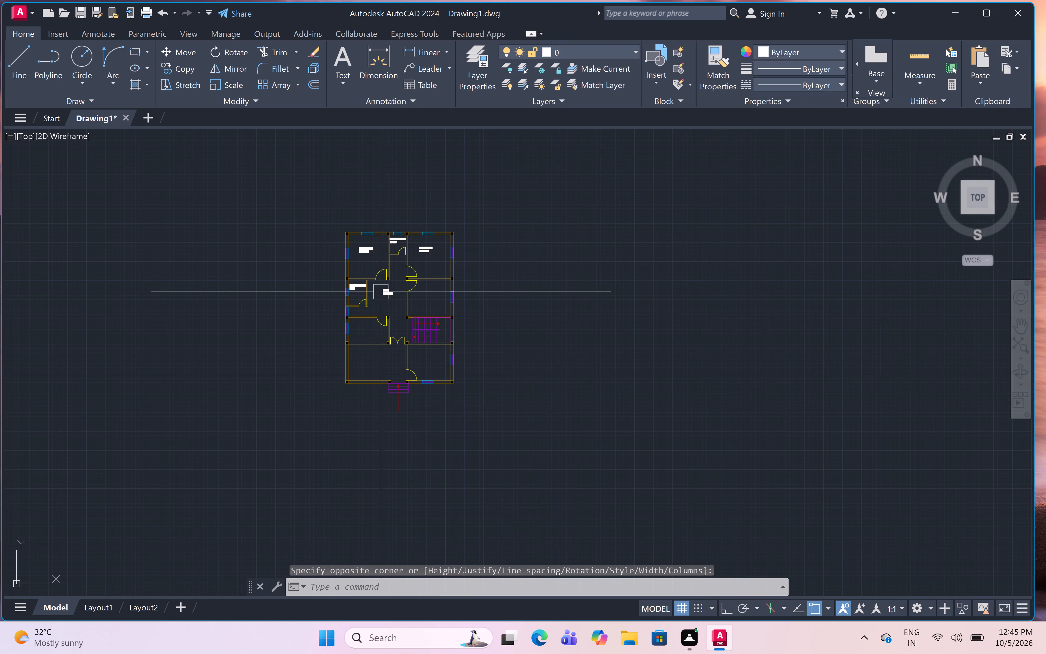
{"action": "scroll", "coordinate": [442, 295], "scroll_direction": "up", "scroll_amount": 3}
{"action": "scroll", "coordinate": [442, 295], "scroll_direction": "down", "scroll_amount": 1}
{"action": "scroll", "coordinate": [442, 295], "scroll_direction": "up", "scroll_amount": 2}
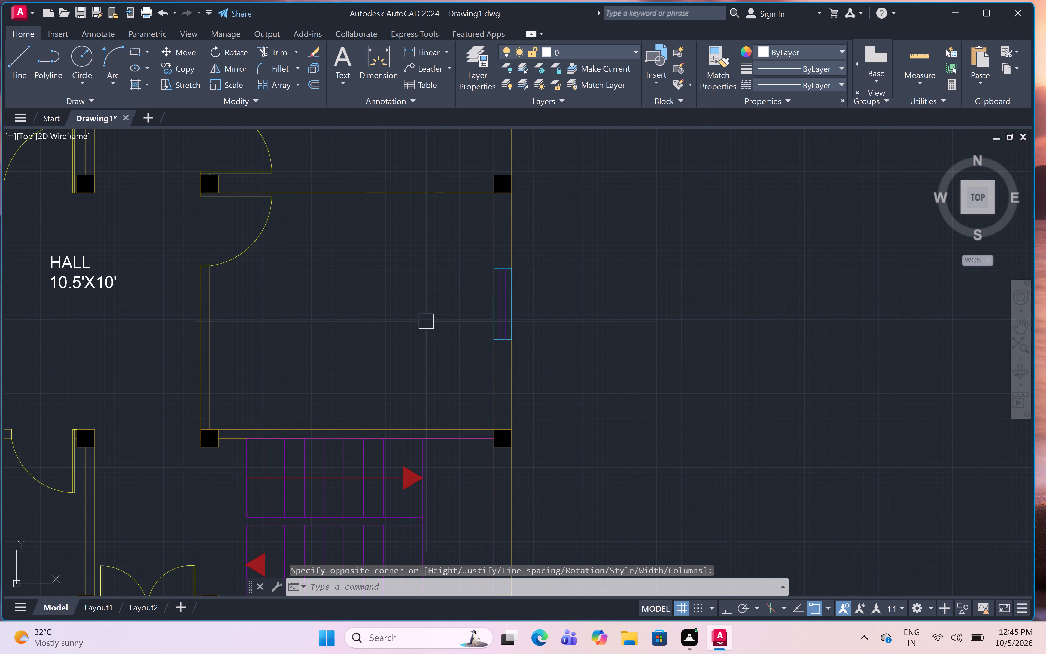
{"action": "scroll", "coordinate": [400, 351], "scroll_direction": "down", "scroll_amount": 3}
{"action": "scroll", "coordinate": [400, 351], "scroll_direction": "up", "scroll_amount": 3}
{"action": "scroll", "coordinate": [406, 350], "scroll_direction": "down", "scroll_amount": 1}
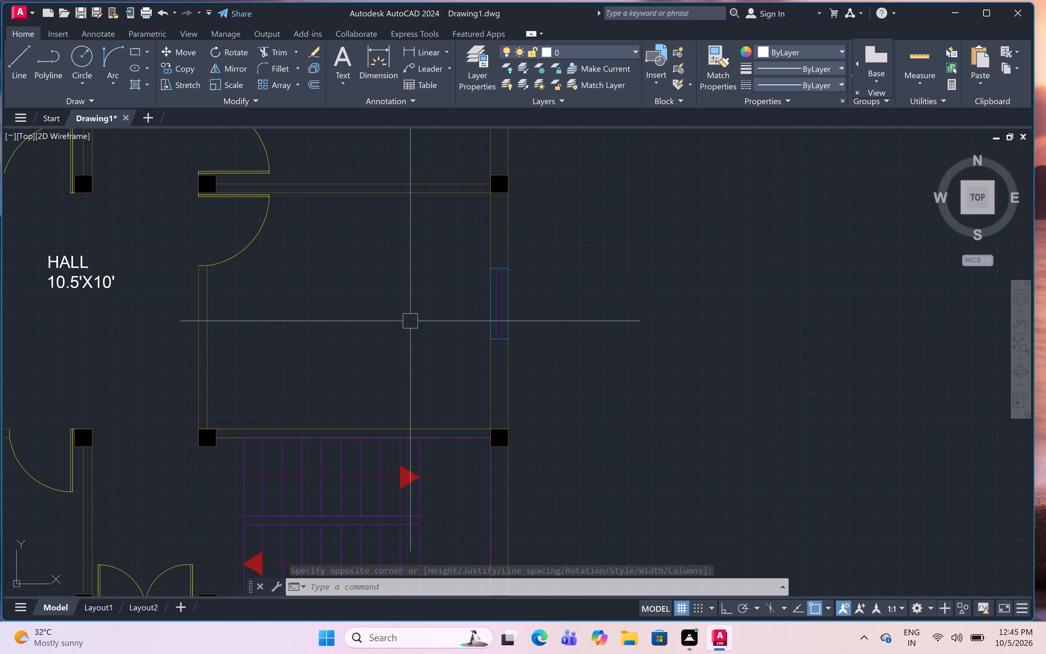
{"action": "key", "text": "m"}
{"action": "key", "text": "t"}
{"action": "key", "text": "space"}
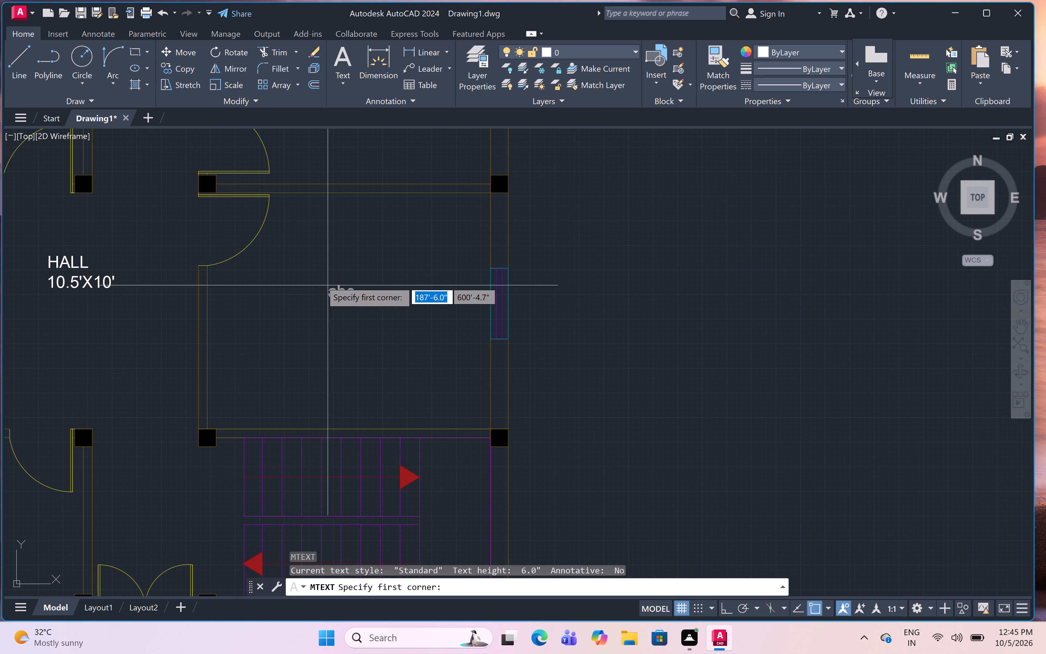
{"action": "left_click_drag", "start_coordinate": [315, 284], "coordinate": [318, 284]}
{"action": "left_click", "coordinate": [425, 354]}
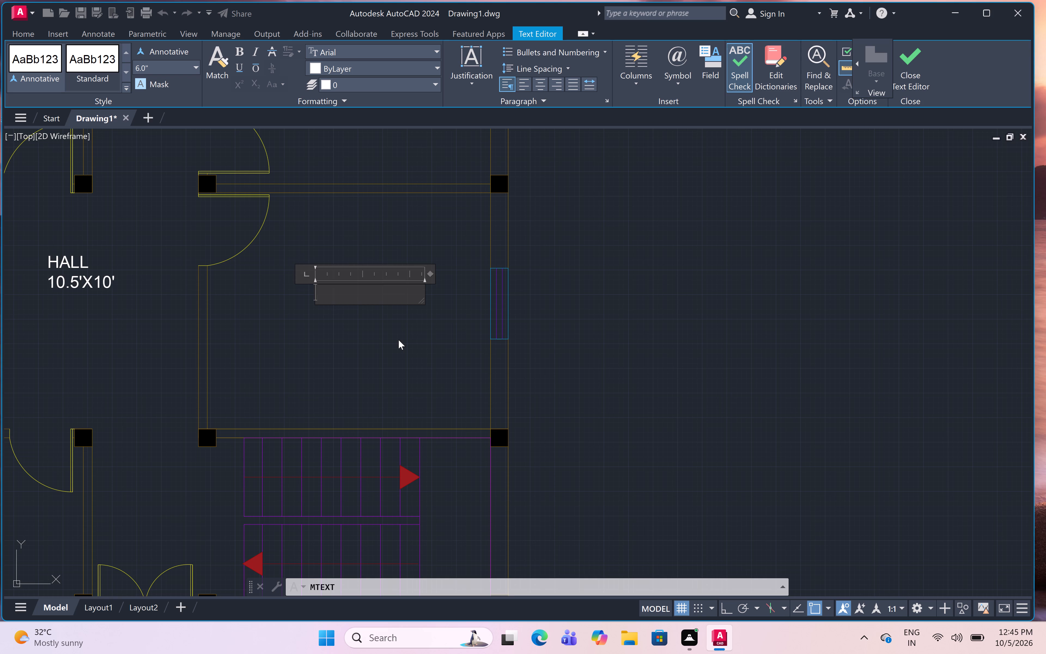
{"action": "type", "text": "BED"}
{"action": "key", "text": "space"}
{"action": "type", "text": "ROOM"}
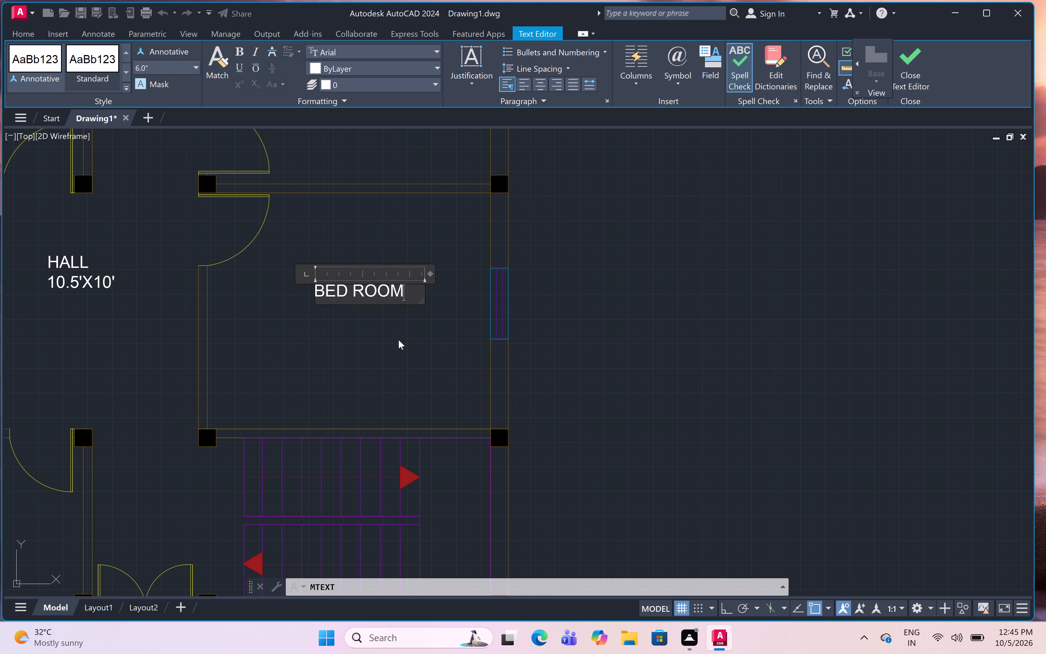
{"action": "key", "text": "Return"}
{"action": "type", "text": "12'X10'"}
{"action": "left_click", "coordinate": [335, 376]}
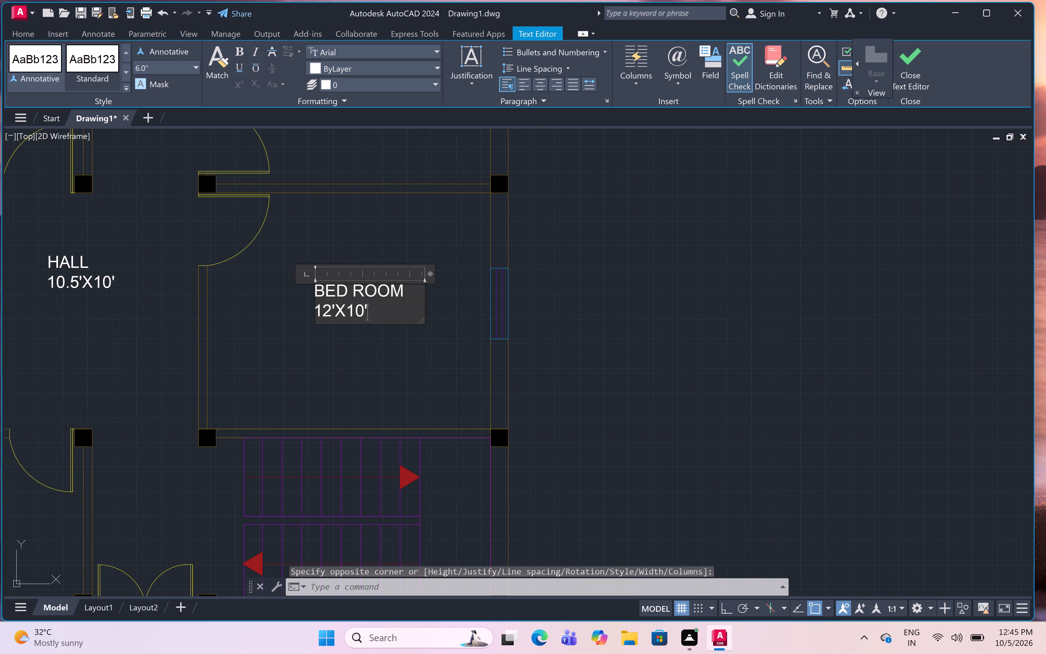
Add a multiline text label in the lower-right room below the staircase reading GUEST ROOM, with 12'X10' on a new line.
{"action": "scroll", "coordinate": [344, 262], "scroll_direction": "down", "scroll_amount": 1}
{"action": "scroll", "coordinate": [344, 262], "scroll_direction": "up", "scroll_amount": 1}
{"action": "scroll", "coordinate": [344, 262], "scroll_direction": "down", "scroll_amount": 1}
{"action": "scroll", "coordinate": [344, 262], "scroll_direction": "up", "scroll_amount": 1}
{"action": "scroll", "coordinate": [344, 262], "scroll_direction": "down", "scroll_amount": 2}
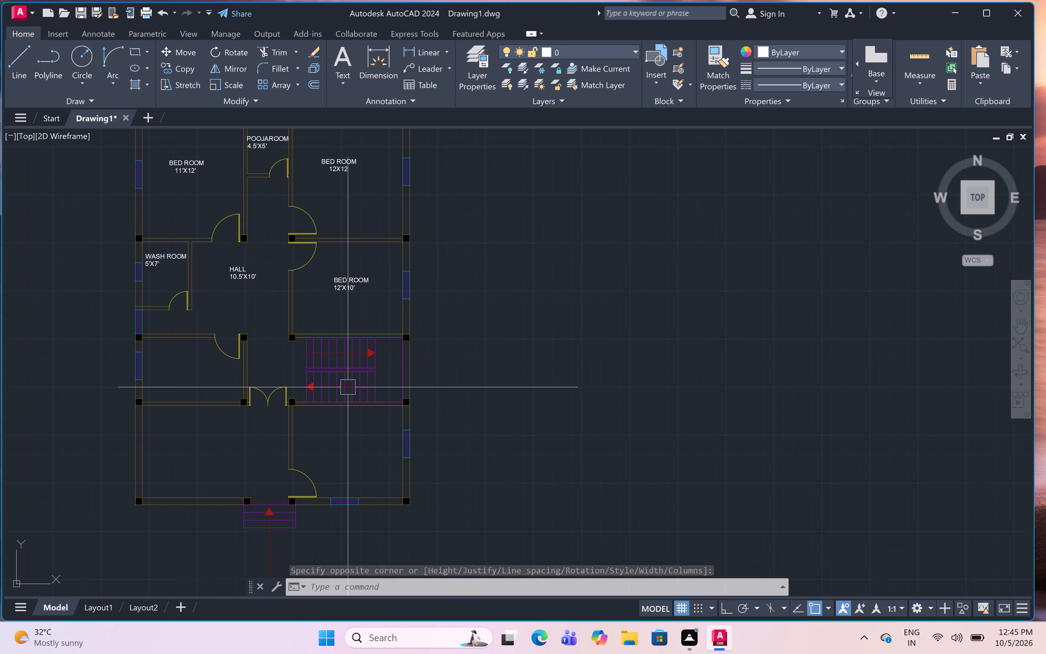
{"action": "scroll", "coordinate": [388, 368], "scroll_direction": "up", "scroll_amount": 1}
{"action": "scroll", "coordinate": [388, 368], "scroll_direction": "down", "scroll_amount": 4}
{"action": "scroll", "coordinate": [388, 368], "scroll_direction": "up", "scroll_amount": 1}
{"action": "scroll", "coordinate": [388, 368], "scroll_direction": "down", "scroll_amount": 2}
{"action": "scroll", "coordinate": [388, 368], "scroll_direction": "up", "scroll_amount": 1}
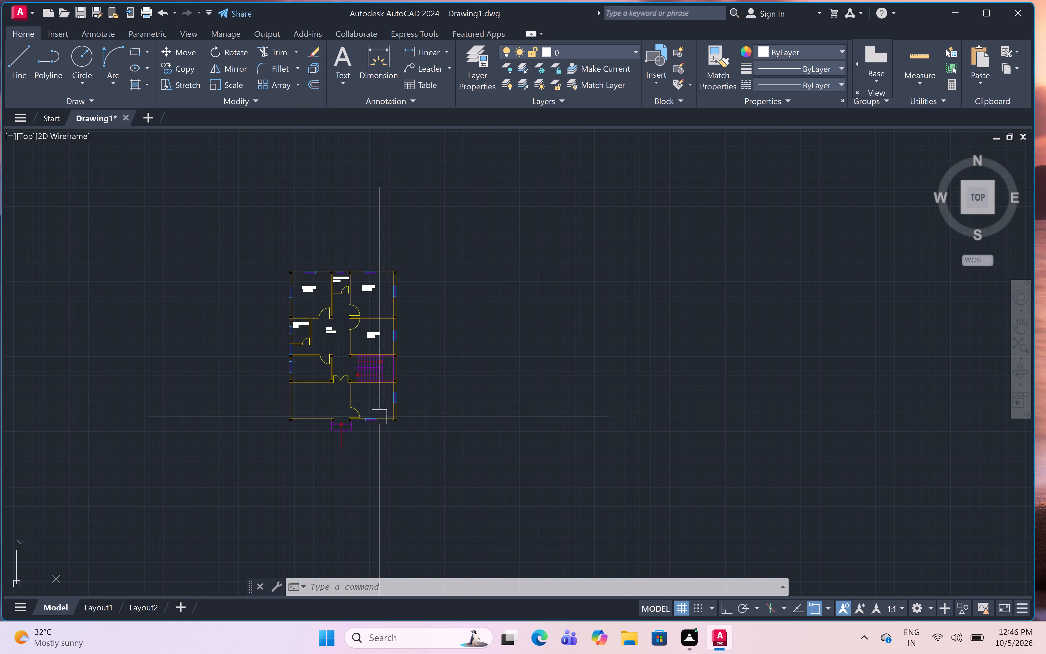
{"action": "scroll", "coordinate": [376, 405], "scroll_direction": "up", "scroll_amount": 1}
{"action": "scroll", "coordinate": [376, 405], "scroll_direction": "down", "scroll_amount": 1}
{"action": "scroll", "coordinate": [376, 405], "scroll_direction": "up", "scroll_amount": 1}
{"action": "scroll", "coordinate": [376, 405], "scroll_direction": "down", "scroll_amount": 1}
{"action": "scroll", "coordinate": [376, 405], "scroll_direction": "up", "scroll_amount": 1}
{"action": "scroll", "coordinate": [376, 405], "scroll_direction": "down", "scroll_amount": 1}
{"action": "scroll", "coordinate": [376, 405], "scroll_direction": "up", "scroll_amount": 2}
{"action": "scroll", "coordinate": [376, 405], "scroll_direction": "down", "scroll_amount": 1}
{"action": "scroll", "coordinate": [376, 405], "scroll_direction": "up", "scroll_amount": 2}
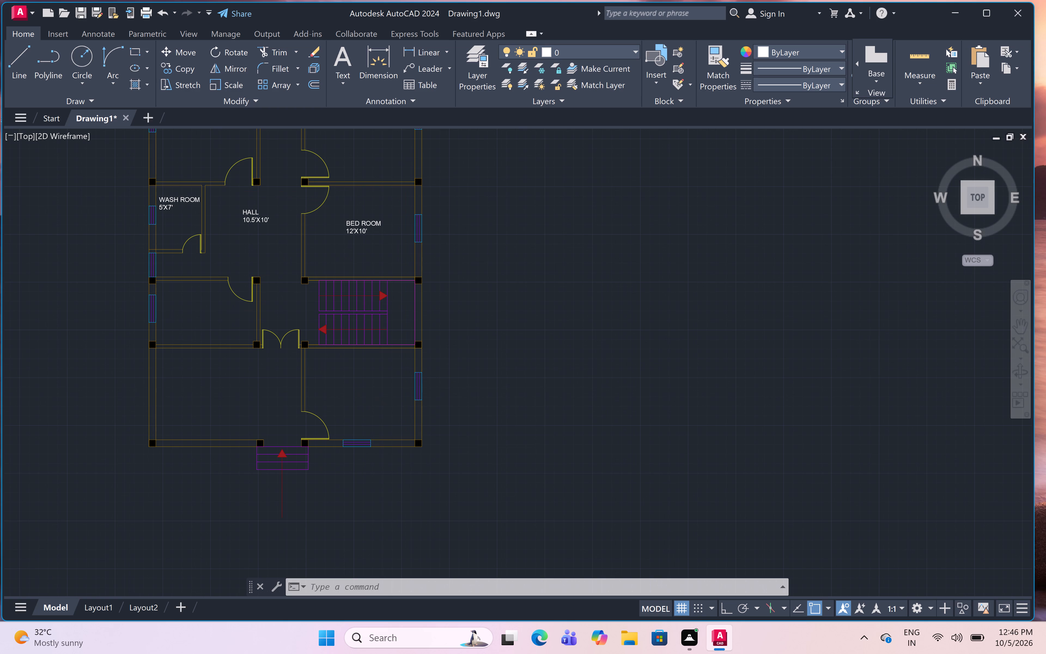
{"action": "scroll", "coordinate": [365, 389], "scroll_direction": "up", "scroll_amount": 1}
{"action": "scroll", "coordinate": [365, 389], "scroll_direction": "down", "scroll_amount": 1}
{"action": "scroll", "coordinate": [365, 389], "scroll_direction": "up", "scroll_amount": 2}
{"action": "scroll", "coordinate": [352, 402], "scroll_direction": "down", "scroll_amount": 2}
{"action": "scroll", "coordinate": [352, 402], "scroll_direction": "up", "scroll_amount": 1}
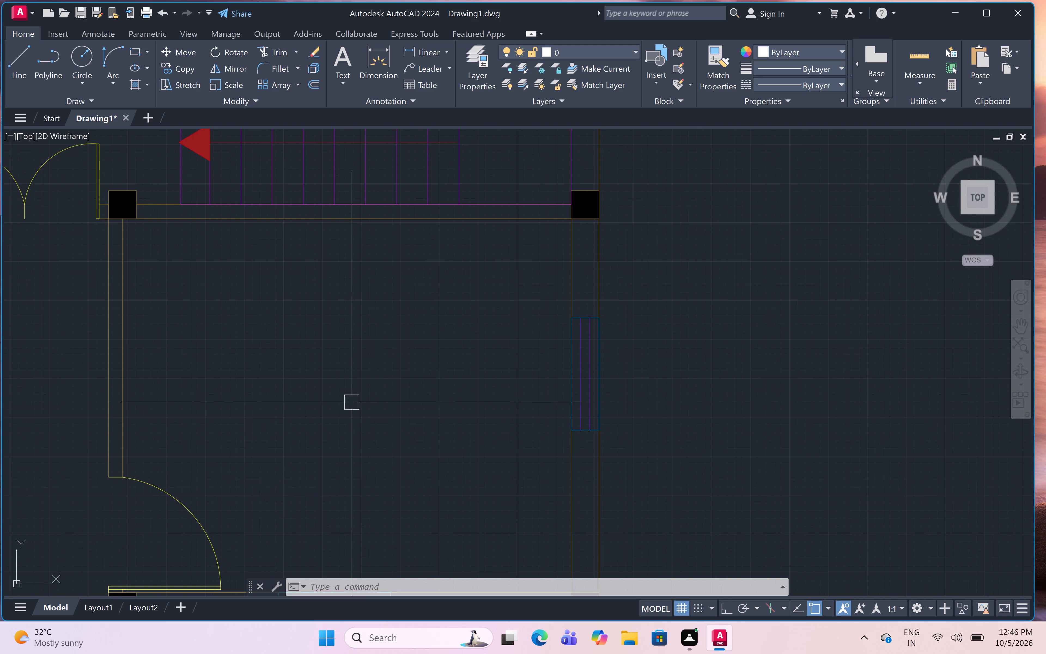
{"action": "key", "text": "m"}
{"action": "type", "text": "T"}
{"action": "key", "text": "space"}
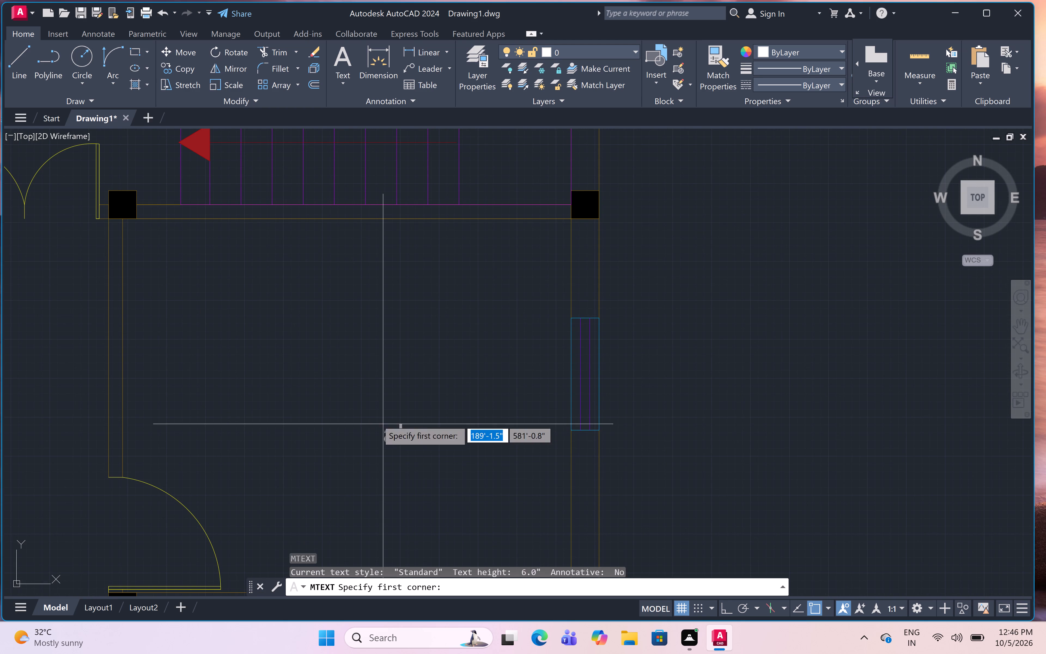
{"action": "left_click", "coordinate": [268, 343]}
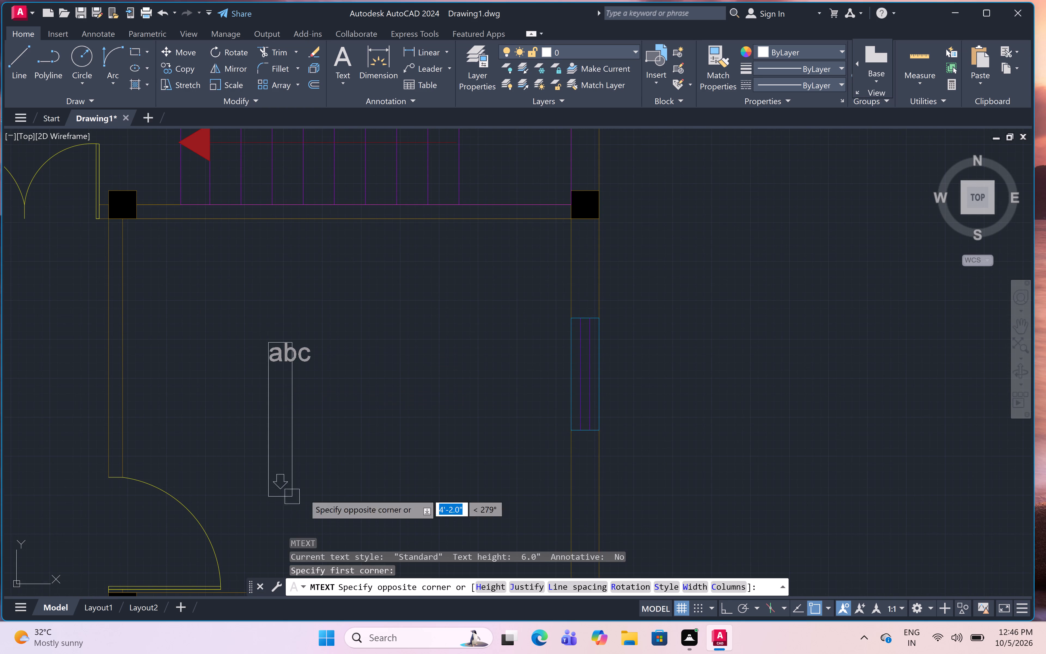
{"action": "left_click", "coordinate": [498, 480]}
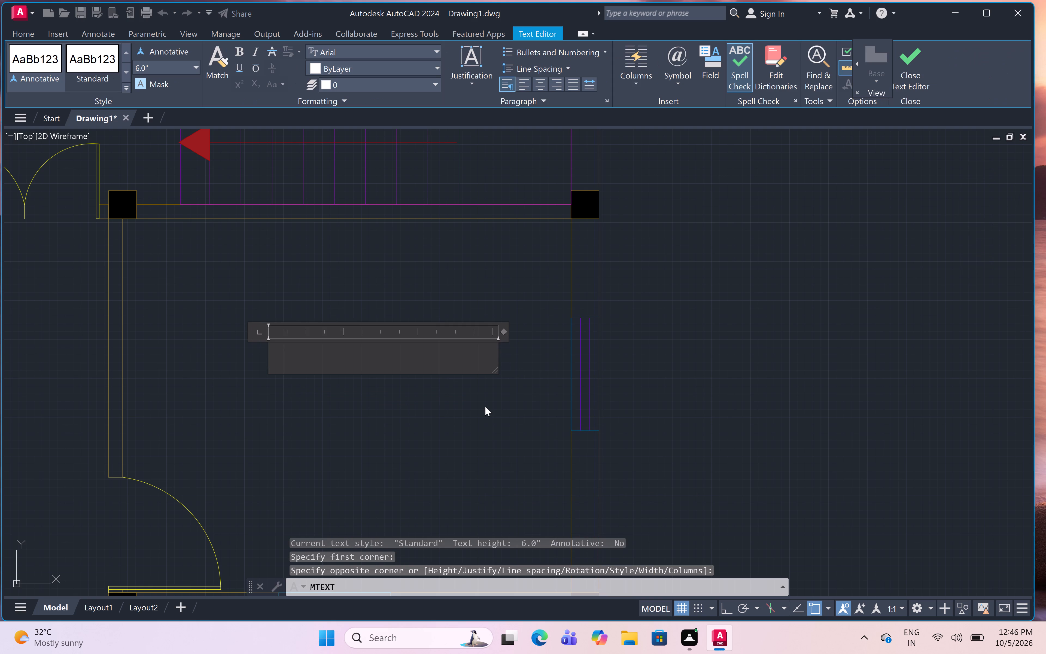
{"action": "type", "text": "GUEST"}
{"action": "key", "text": "space"}
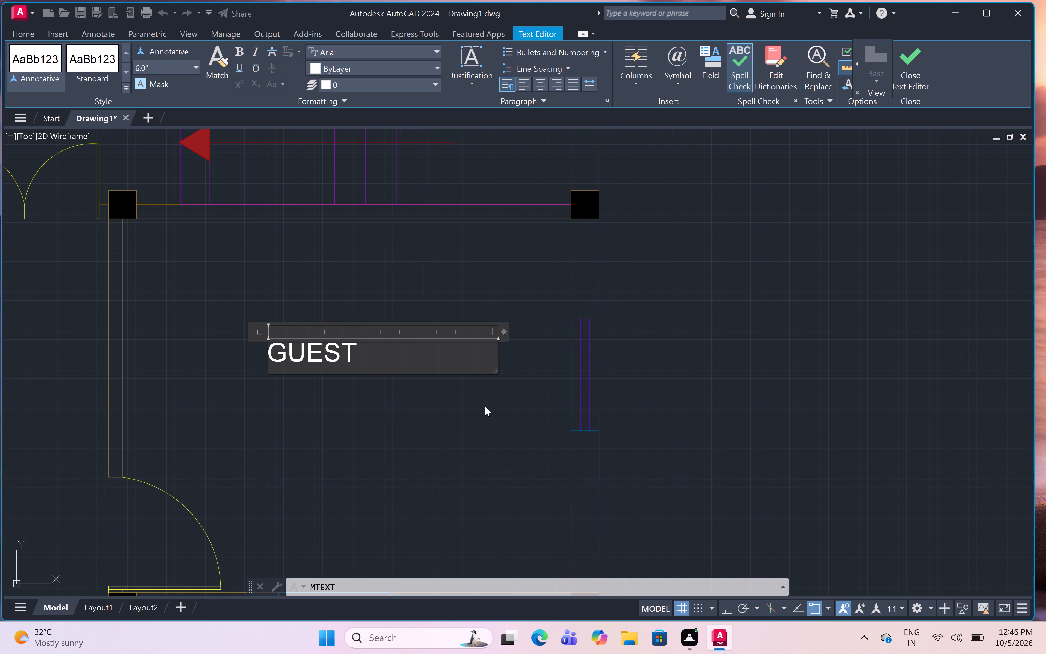
{"action": "type", "text": "ROOM"}
{"action": "key", "text": "Return"}
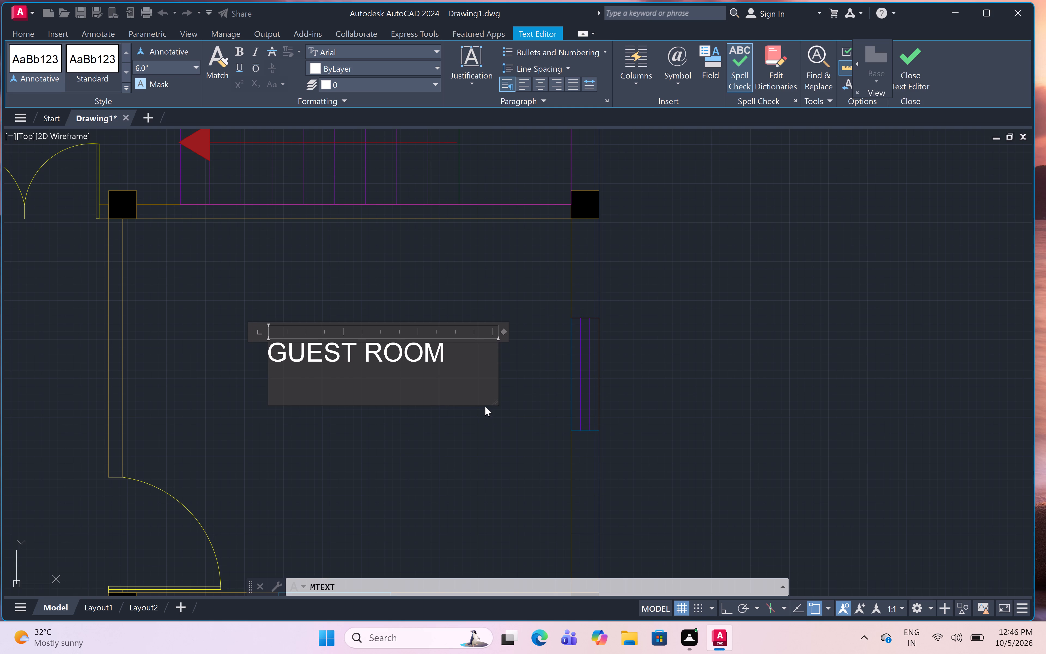
{"action": "type", "text": "12'X10"}
{"action": "key", "text": "apostrophe"}
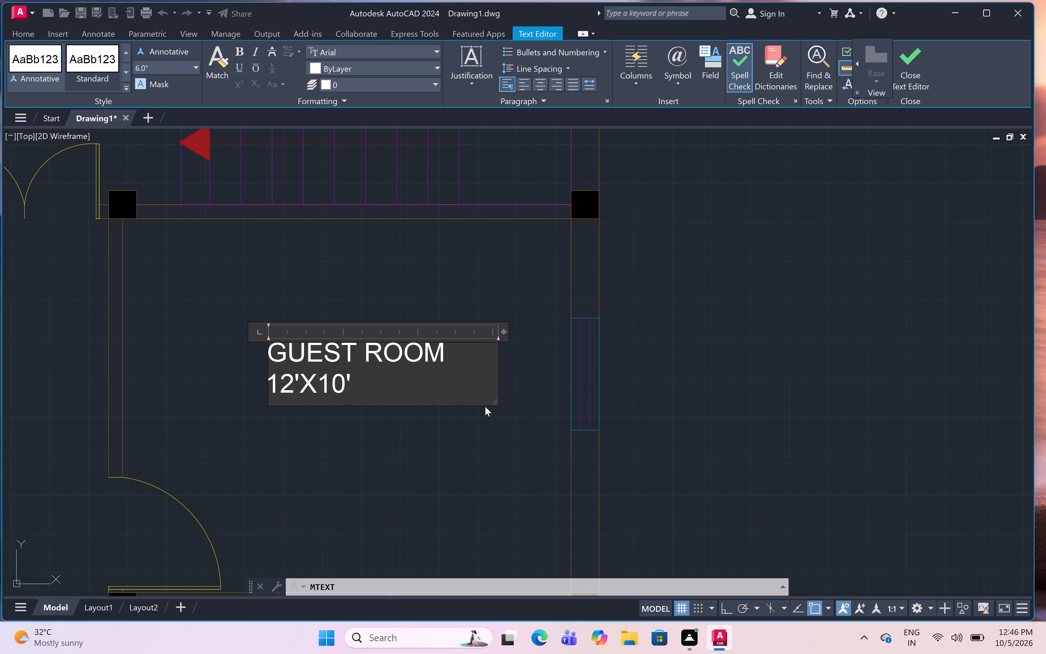
{"action": "left_click", "coordinate": [456, 504]}
Add a multiline text label in the large lower-left room beside the guest room reading VERANDAH, with 11'X10' indented on a new line.
{"action": "scroll", "coordinate": [505, 427], "scroll_direction": "down", "scroll_amount": 2}
{"action": "scroll", "coordinate": [505, 427], "scroll_direction": "up", "scroll_amount": 3}
{"action": "scroll", "coordinate": [505, 427], "scroll_direction": "down", "scroll_amount": 1}
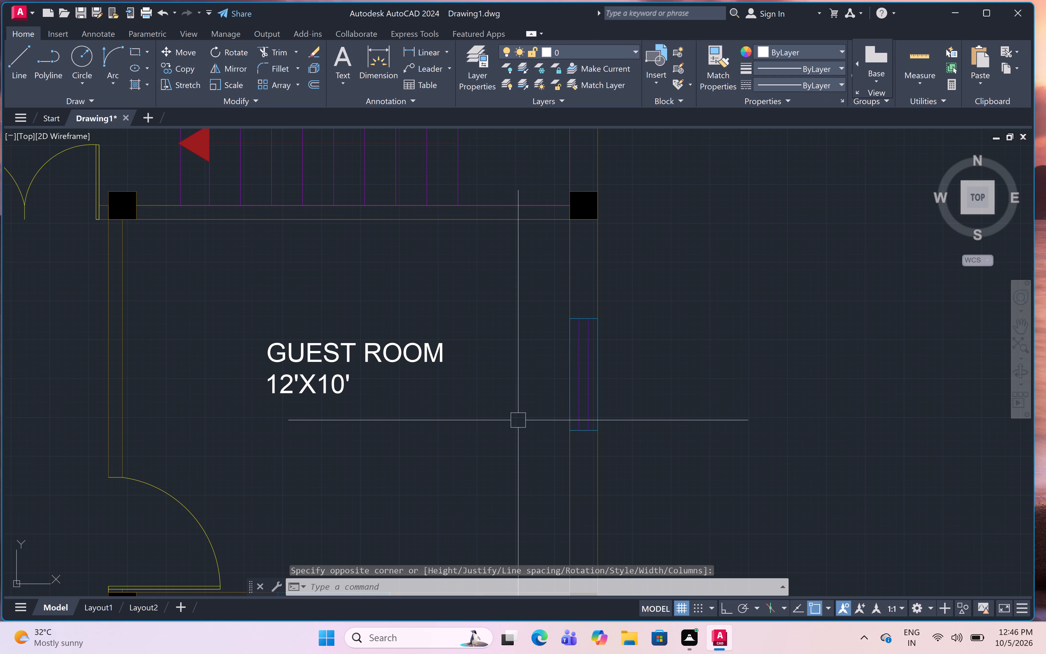
{"action": "scroll", "coordinate": [520, 419], "scroll_direction": "up", "scroll_amount": 2}
{"action": "scroll", "coordinate": [520, 420], "scroll_direction": "down", "scroll_amount": 5}
{"action": "scroll", "coordinate": [539, 411], "scroll_direction": "up", "scroll_amount": 2}
{"action": "scroll", "coordinate": [539, 411], "scroll_direction": "down", "scroll_amount": 2}
{"action": "scroll", "coordinate": [539, 411], "scroll_direction": "up", "scroll_amount": 1}
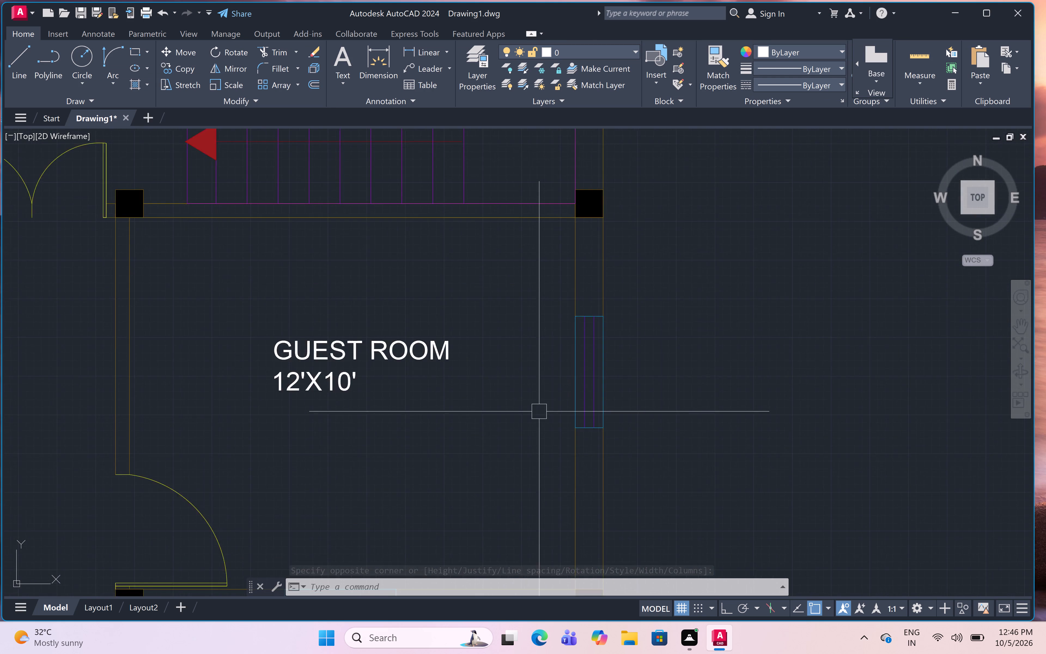
{"action": "scroll", "coordinate": [539, 411], "scroll_direction": "up", "scroll_amount": 1}
{"action": "scroll", "coordinate": [539, 411], "scroll_direction": "down", "scroll_amount": 2}
{"action": "scroll", "coordinate": [539, 411], "scroll_direction": "up", "scroll_amount": 3}
{"action": "scroll", "coordinate": [422, 235], "scroll_direction": "down", "scroll_amount": 3}
{"action": "scroll", "coordinate": [423, 235], "scroll_direction": "up", "scroll_amount": 1}
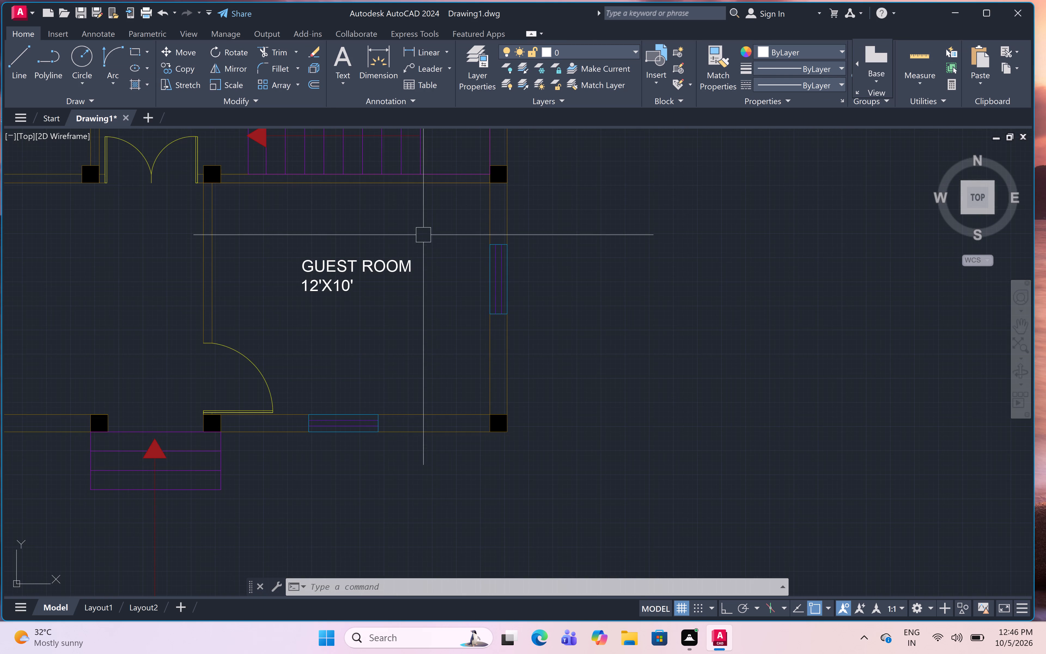
{"action": "scroll", "coordinate": [435, 240], "scroll_direction": "down", "scroll_amount": 2}
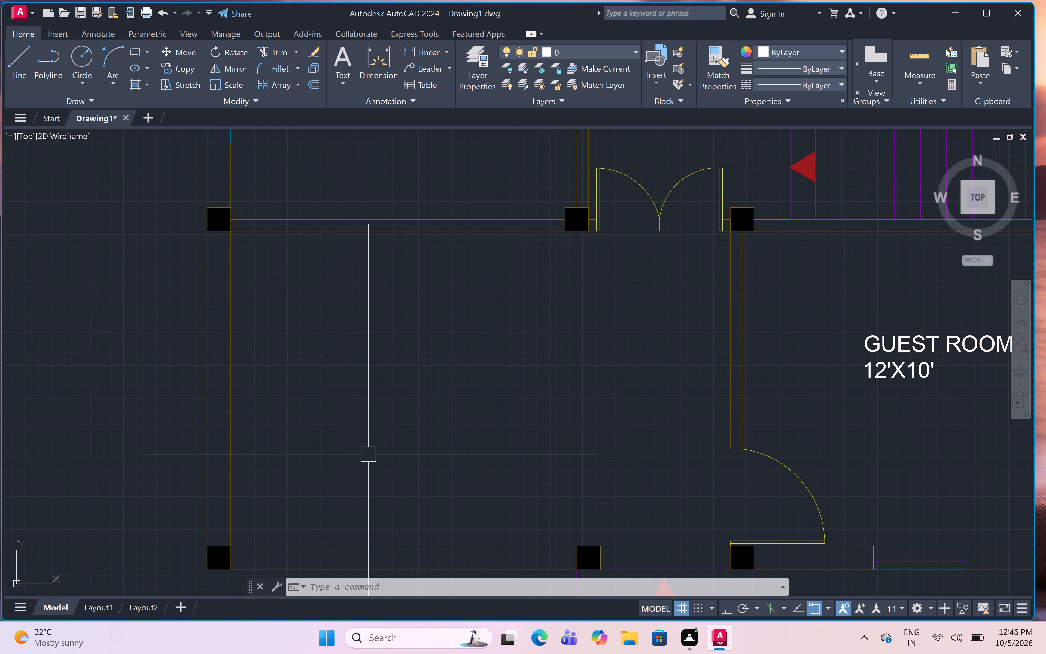
{"action": "key", "text": "m"}
{"action": "type", "text": "T"}
{"action": "key", "text": "space"}
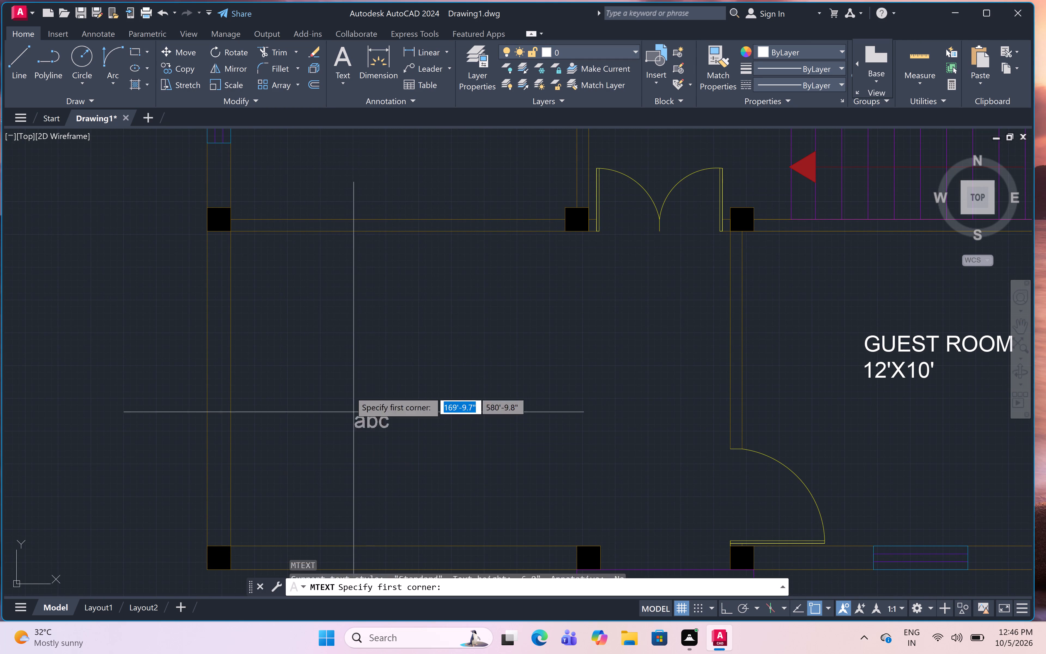
{"action": "left_click", "coordinate": [330, 343]}
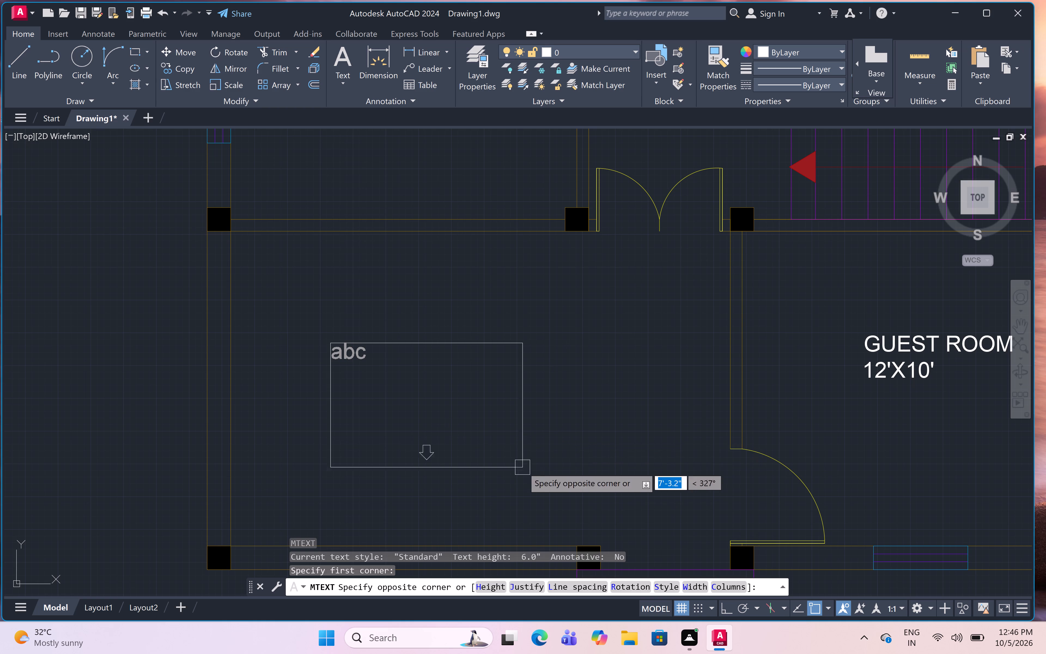
{"action": "left_click", "coordinate": [561, 452]}
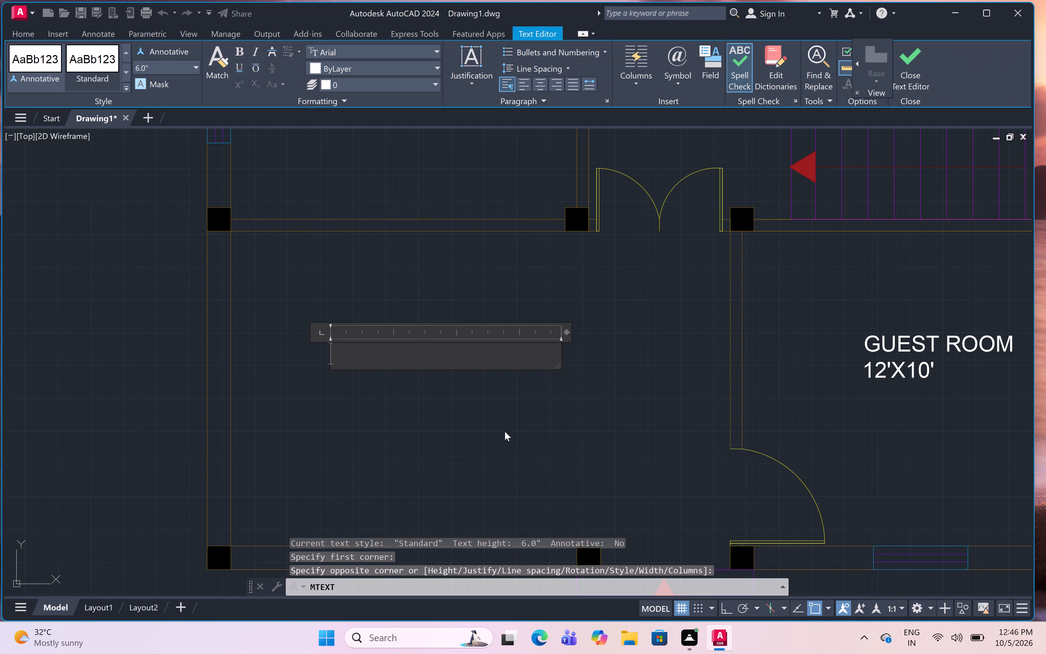
{"action": "type", "text": "VER"}
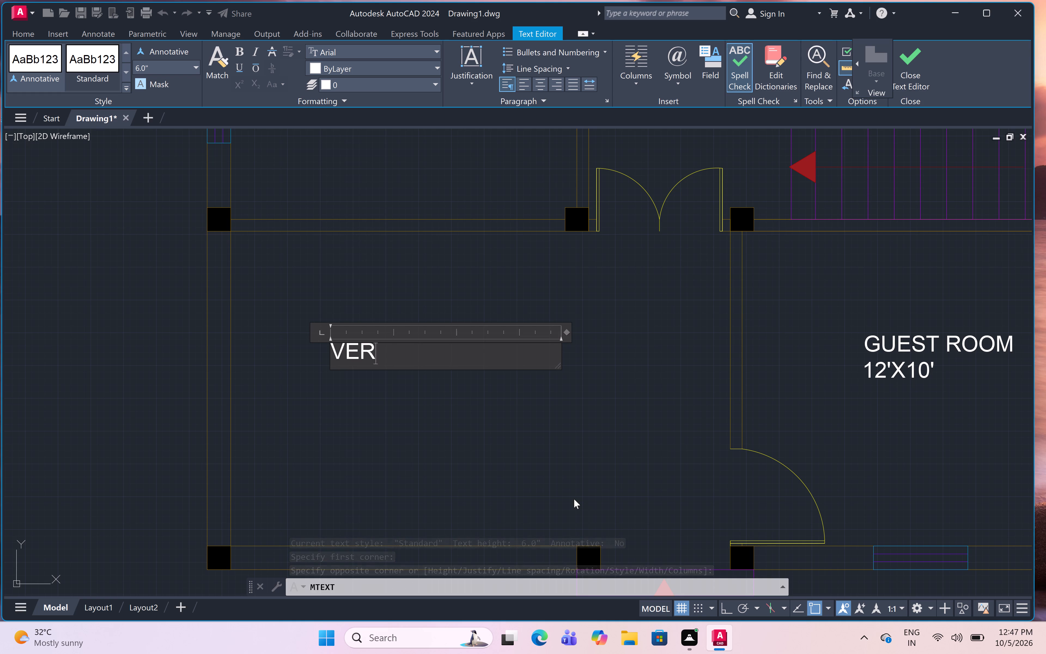
{"action": "type", "text": "AN"}
{"action": "key", "text": "d"}
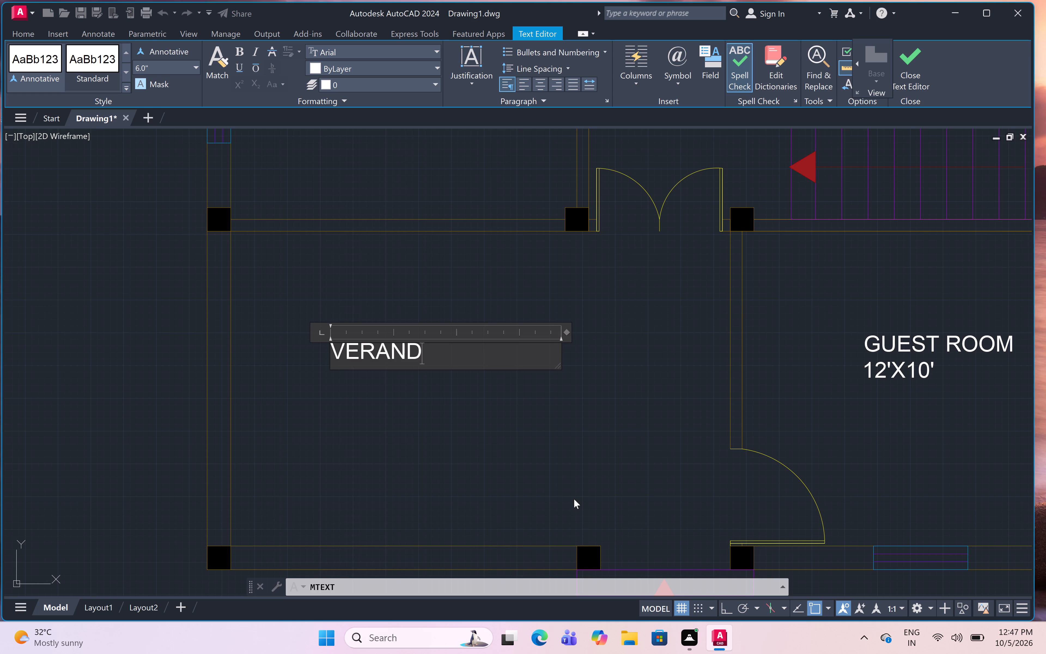
{"action": "type", "text": "AH"}
{"action": "key", "text": "Return"}
{"action": "key", "text": "space"}
{"action": "key", "text": "space"}
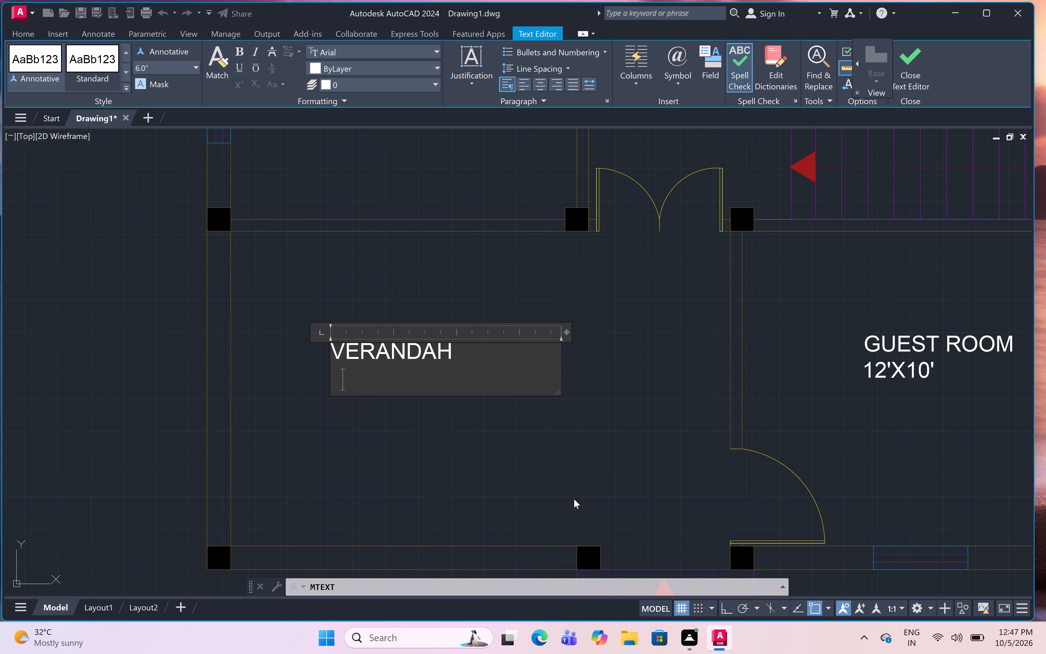
{"action": "key", "text": "space"}
{"action": "key", "text": "space"}
{"action": "type", "text": "11'"}
{"action": "type", "text": "X10"}
{"action": "key", "text": "apostrophe"}
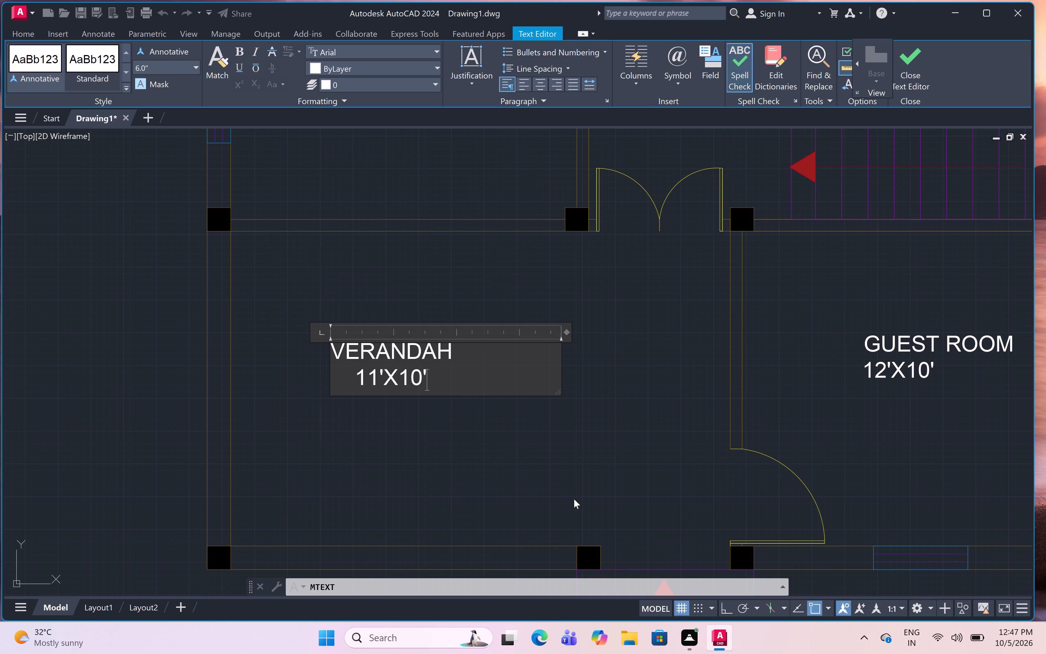
{"action": "left_click", "coordinate": [438, 402]}
Add a multiline text label in the room between the wash room and verandah reading KITCHEN, with 11'X7' indented on a new line.
{"action": "scroll", "coordinate": [508, 370], "scroll_direction": "down", "scroll_amount": 2}
{"action": "scroll", "coordinate": [508, 370], "scroll_direction": "up", "scroll_amount": 1}
{"action": "scroll", "coordinate": [509, 372], "scroll_direction": "down", "scroll_amount": 1}
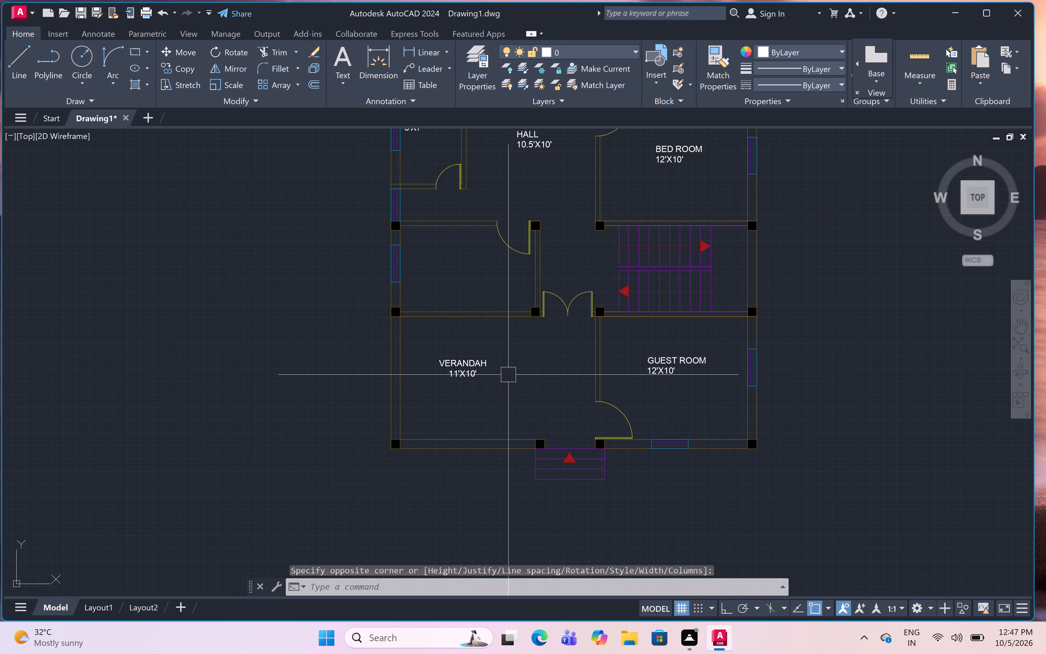
{"action": "scroll", "coordinate": [447, 225], "scroll_direction": "up", "scroll_amount": 6}
{"action": "scroll", "coordinate": [447, 225], "scroll_direction": "down", "scroll_amount": 2}
{"action": "scroll", "coordinate": [447, 225], "scroll_direction": "up", "scroll_amount": 1}
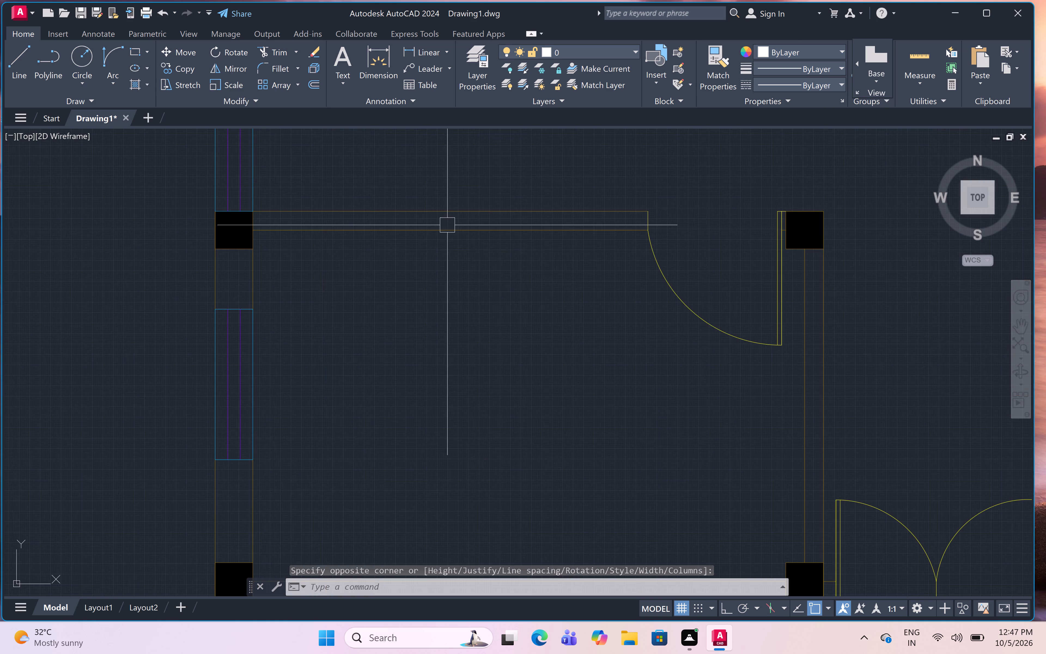
{"action": "scroll", "coordinate": [456, 252], "scroll_direction": "down", "scroll_amount": 1}
{"action": "scroll", "coordinate": [456, 252], "scroll_direction": "up", "scroll_amount": 1}
{"action": "scroll", "coordinate": [473, 303], "scroll_direction": "down", "scroll_amount": 1}
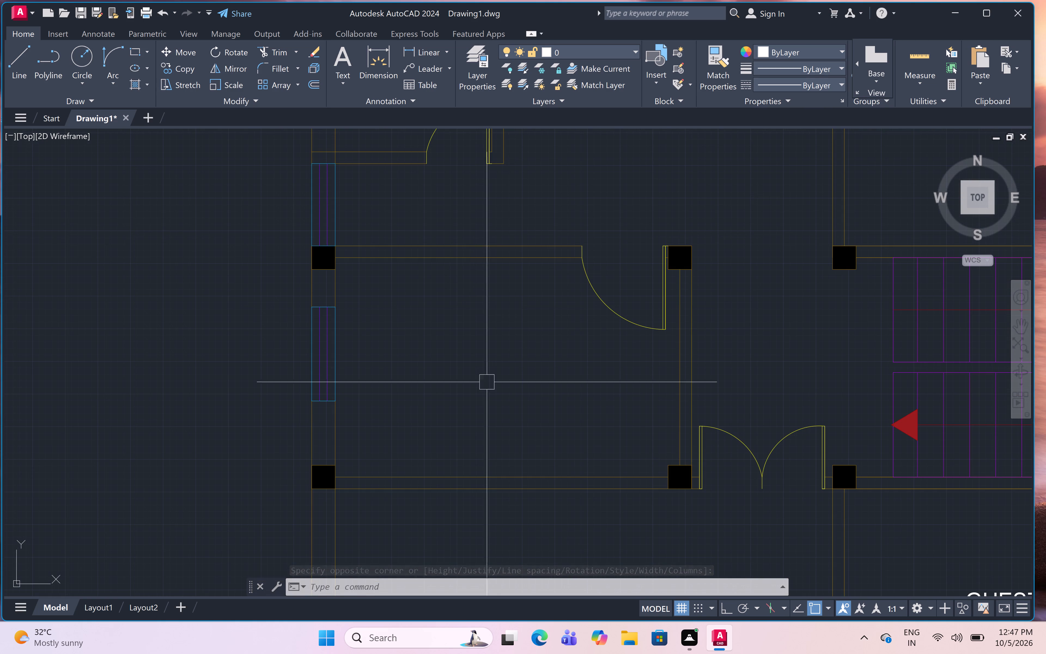
{"action": "key", "text": "m"}
{"action": "key", "text": "t"}
{"action": "key", "text": "space"}
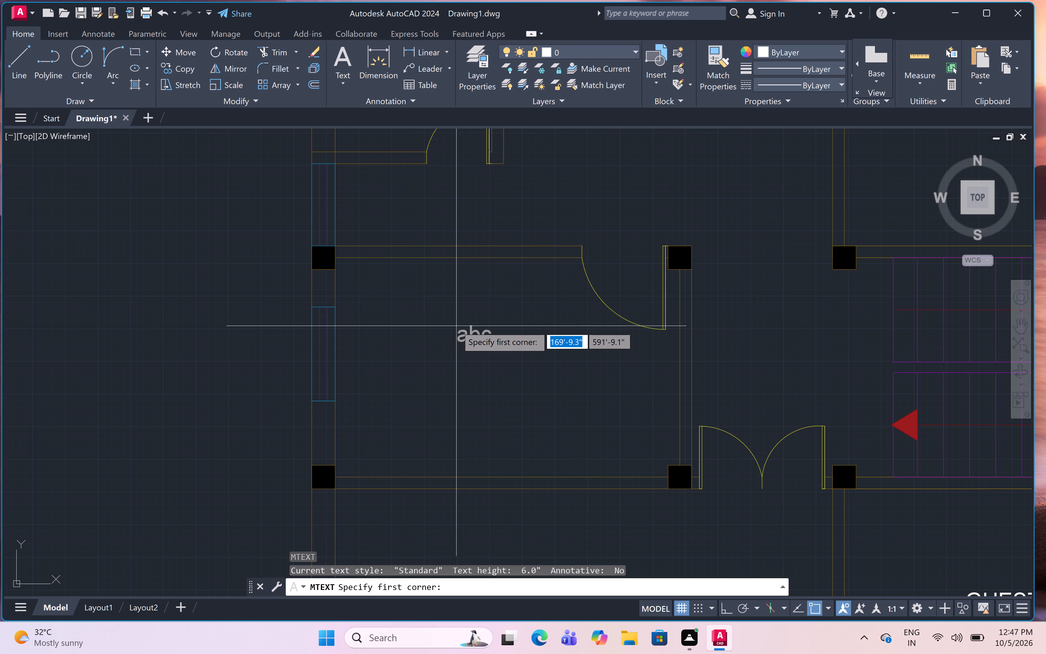
{"action": "left_click", "coordinate": [437, 318]}
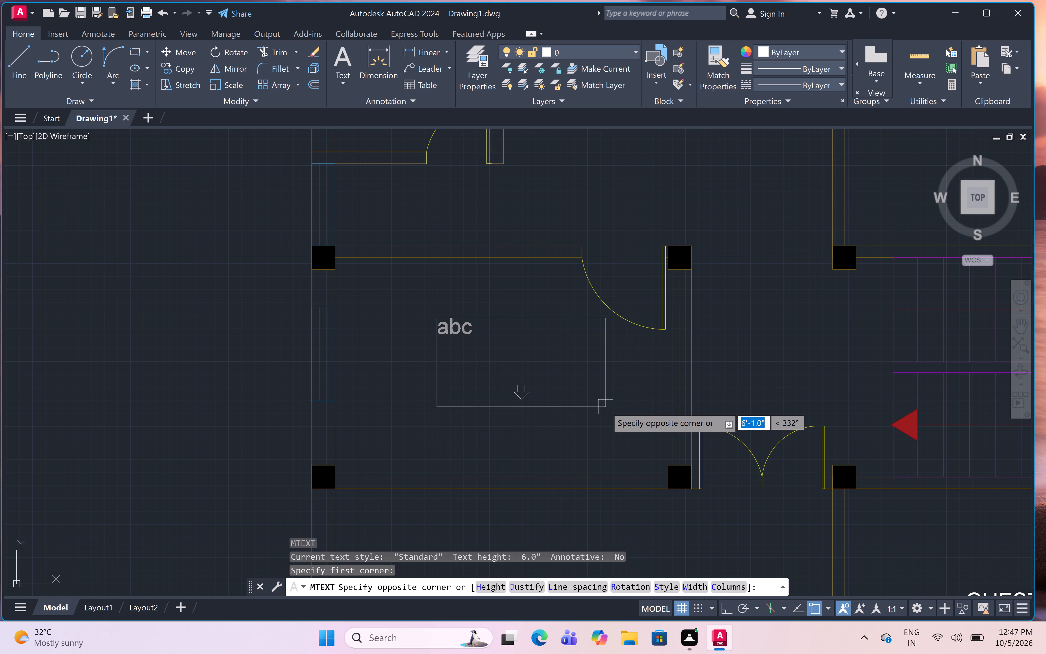
{"action": "left_click", "coordinate": [606, 407]}
{"action": "type", "text": "KITCHEN"}
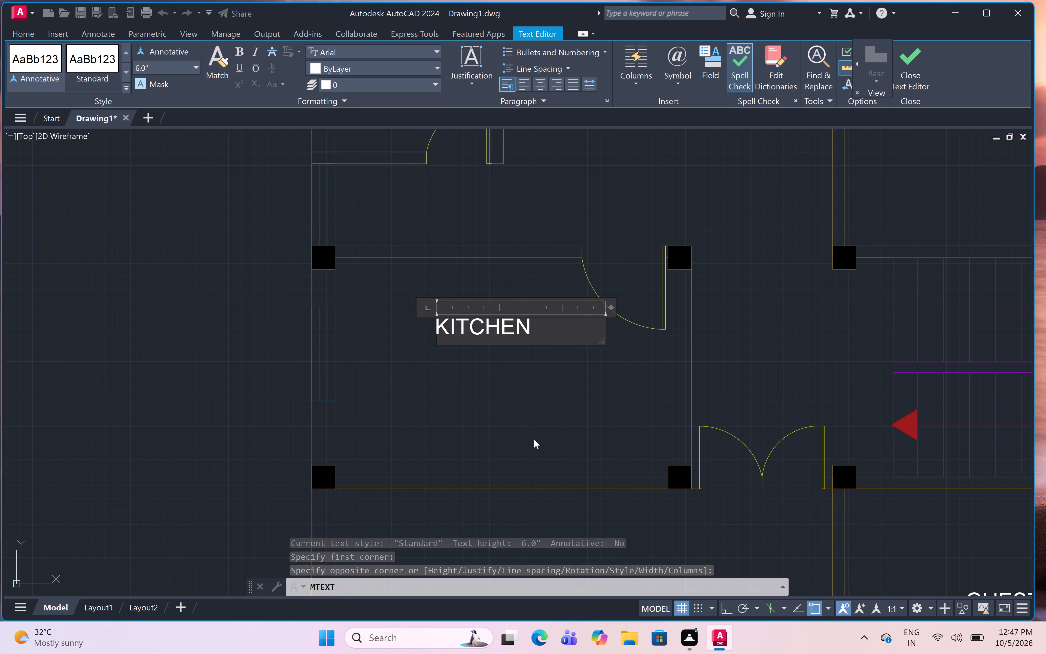
{"action": "key", "text": "Return"}
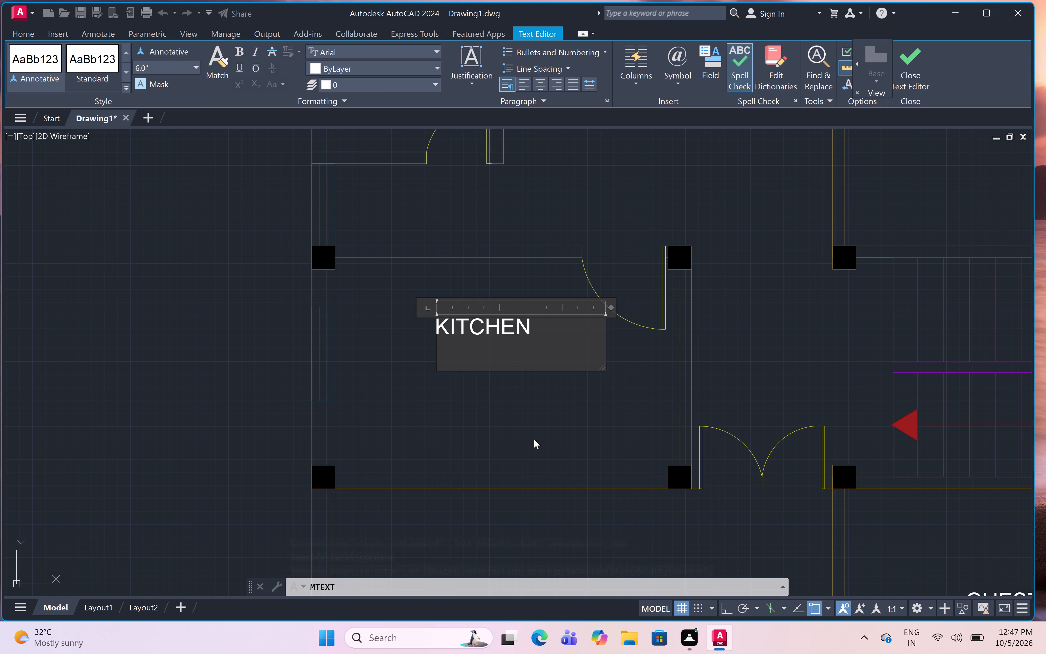
{"action": "key", "text": "space"}
{"action": "key", "text": "space"}
{"action": "key", "text": "space"}
{"action": "type", "text": "11'"}
{"action": "type", "text": "X7/"}
{"action": "key", "text": "BackSpace"}
{"action": "key", "text": "apostrophe"}
{"action": "left_click", "coordinate": [550, 429]}
Modify the Standard dimension style's primary units, setting the linear unit format to Engineering and the precision to 0'-0.0".
{"action": "scroll", "coordinate": [552, 423], "scroll_direction": "down", "scroll_amount": 1}
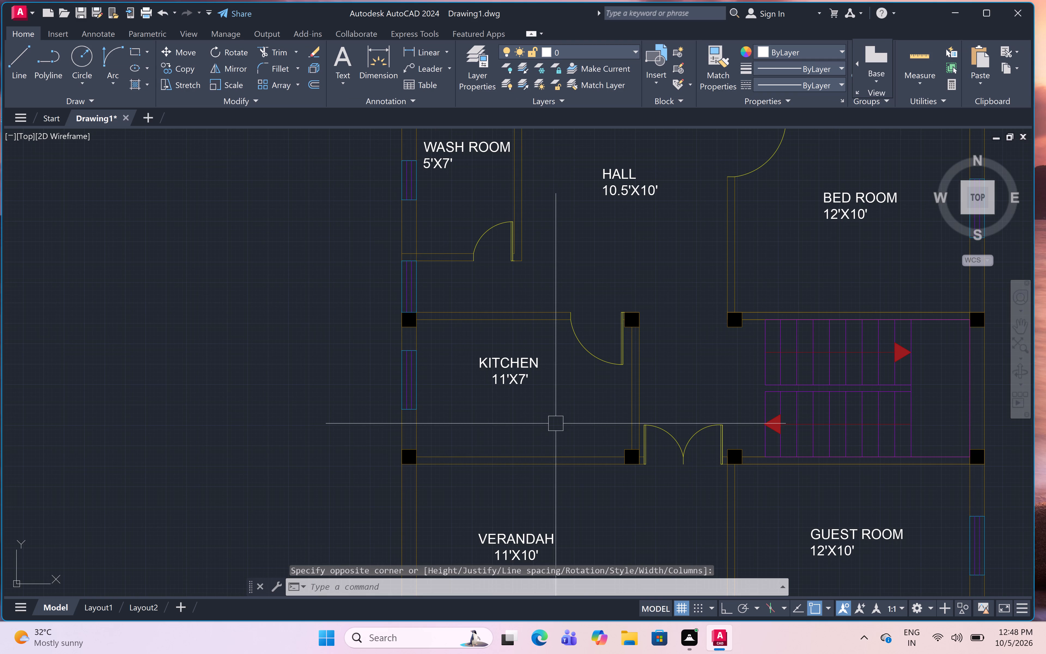
{"action": "scroll", "coordinate": [556, 424], "scroll_direction": "down", "scroll_amount": 1}
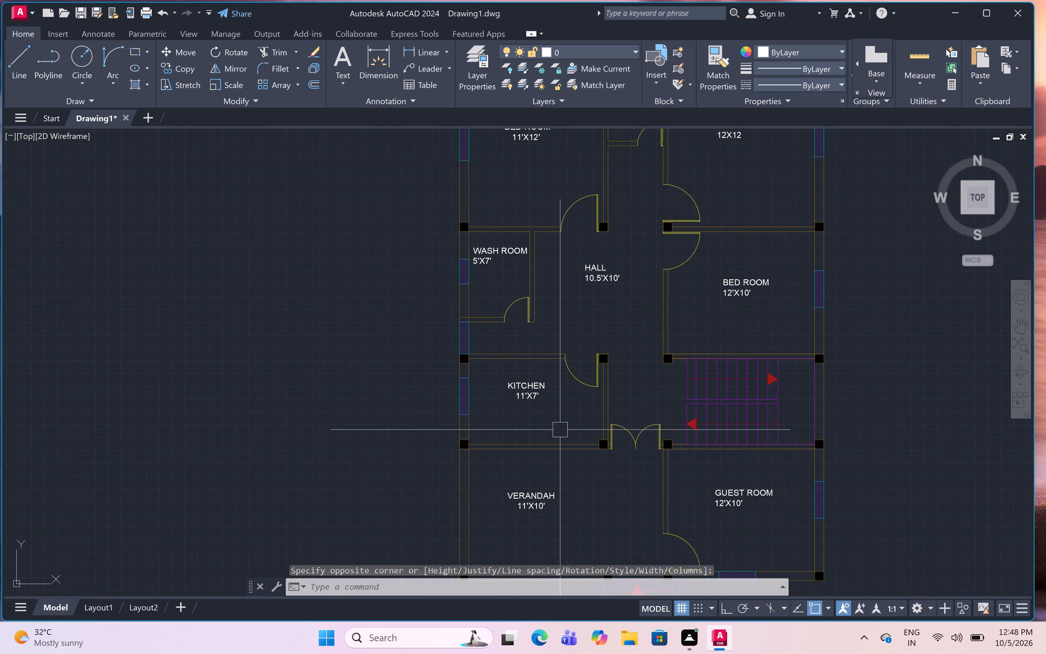
{"action": "scroll", "coordinate": [540, 361], "scroll_direction": "down", "scroll_amount": 1}
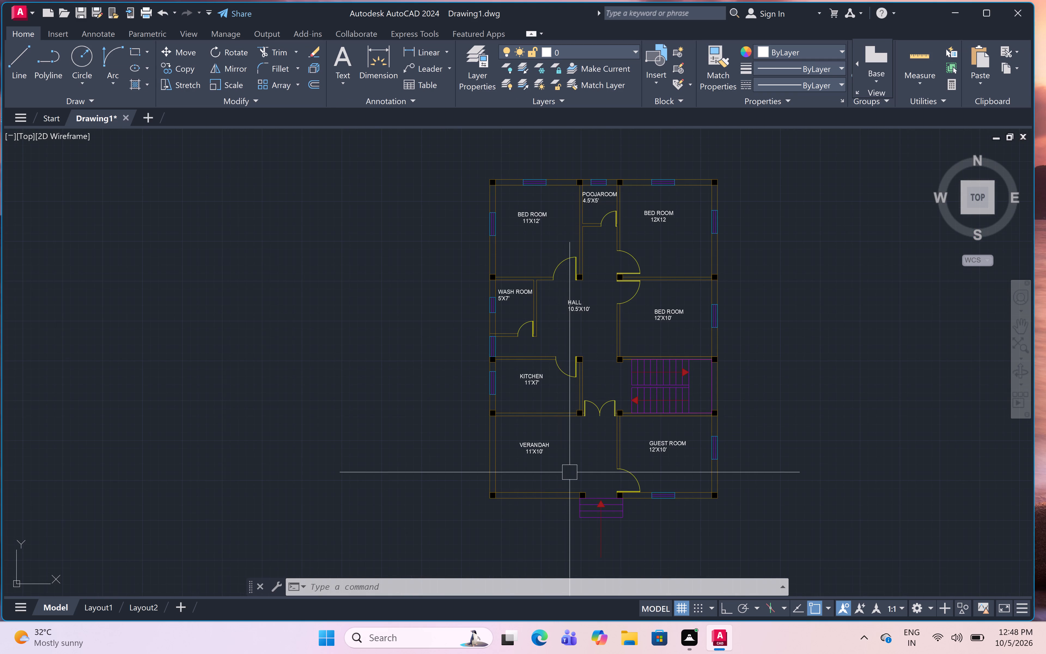
{"action": "type", "text": "DIMS"}
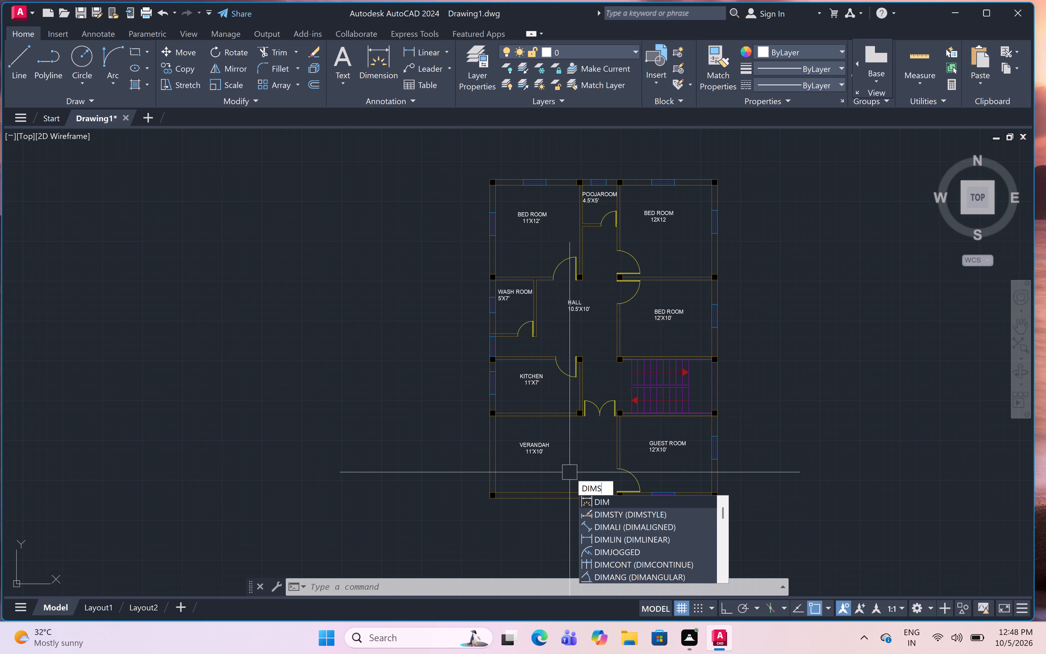
{"action": "left_click", "coordinate": [655, 503]}
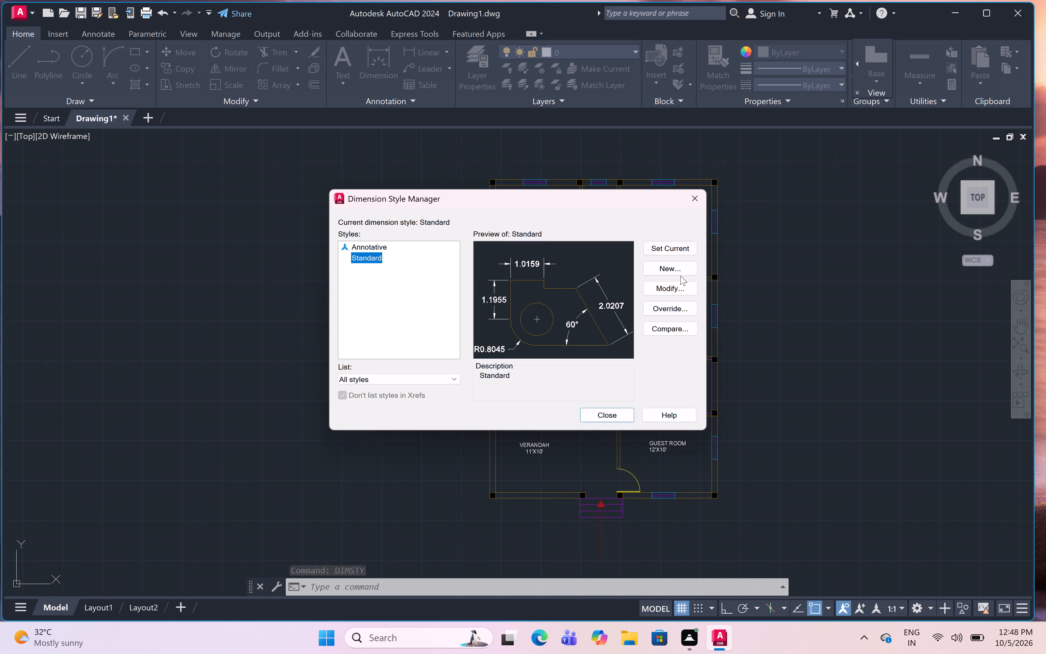
{"action": "left_click", "coordinate": [691, 287]}
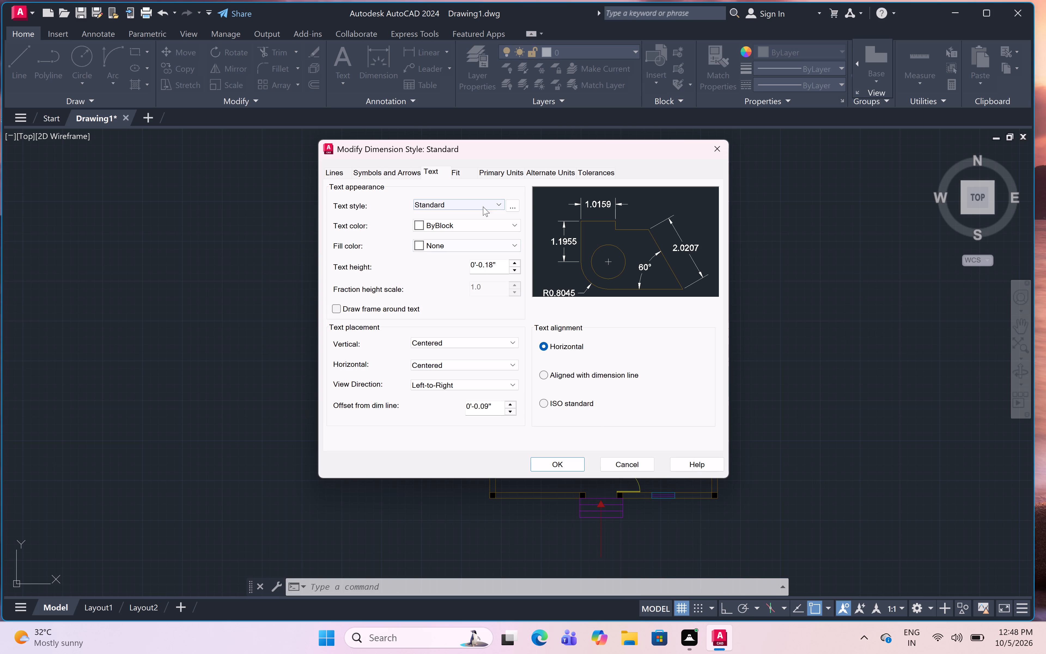
{"action": "left_click", "coordinate": [503, 173]}
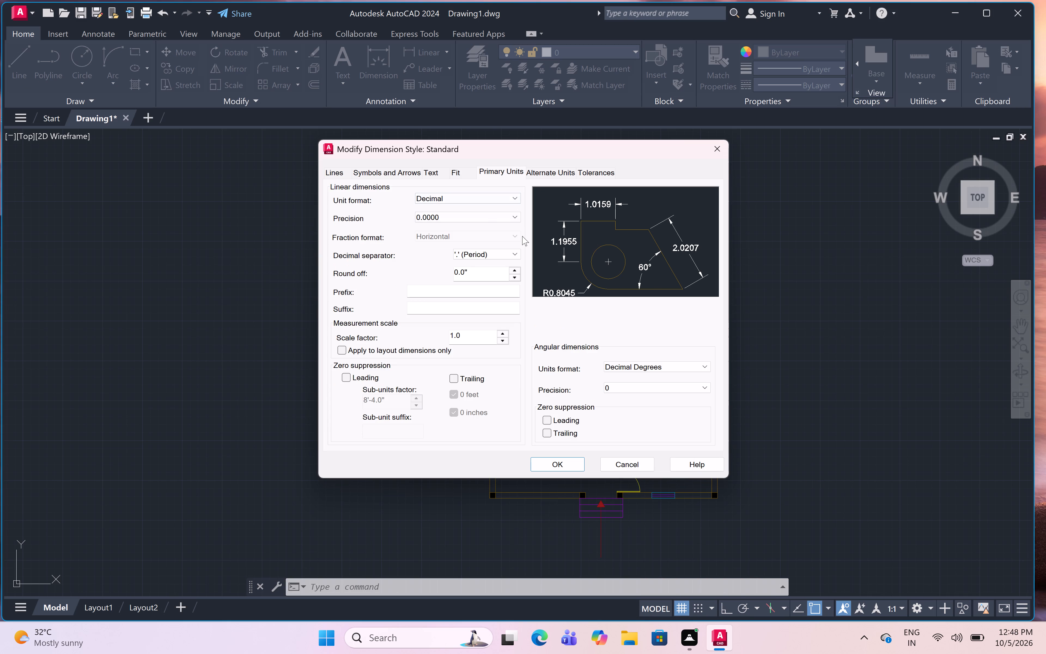
{"action": "left_click", "coordinate": [517, 200]}
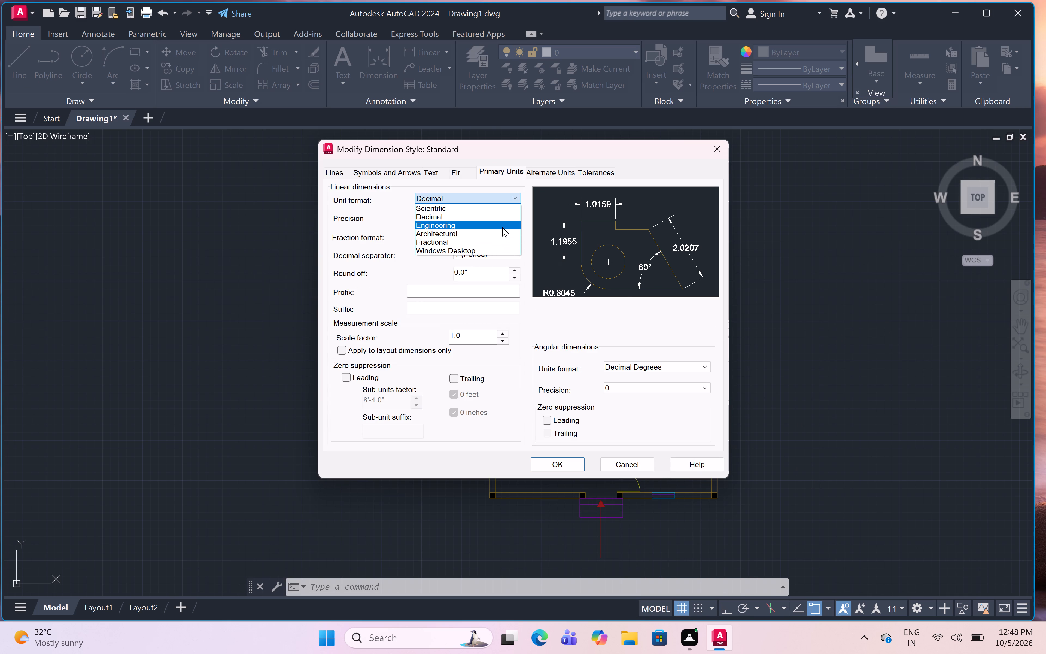
{"action": "left_click", "coordinate": [502, 227]}
{"action": "left_click", "coordinate": [512, 213]}
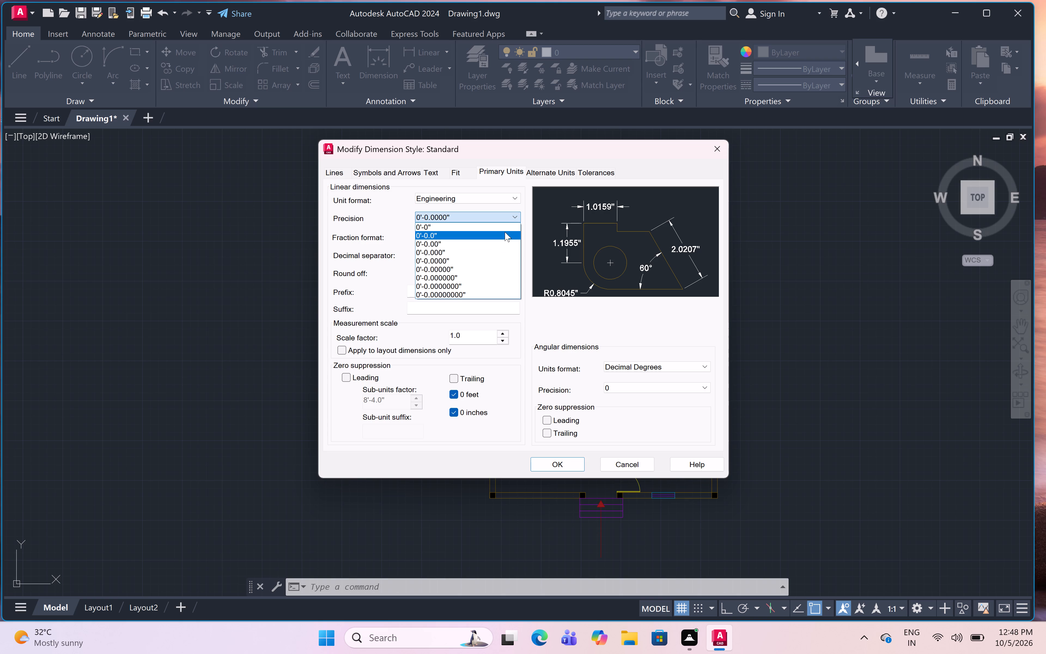
{"action": "left_click", "coordinate": [505, 232]}
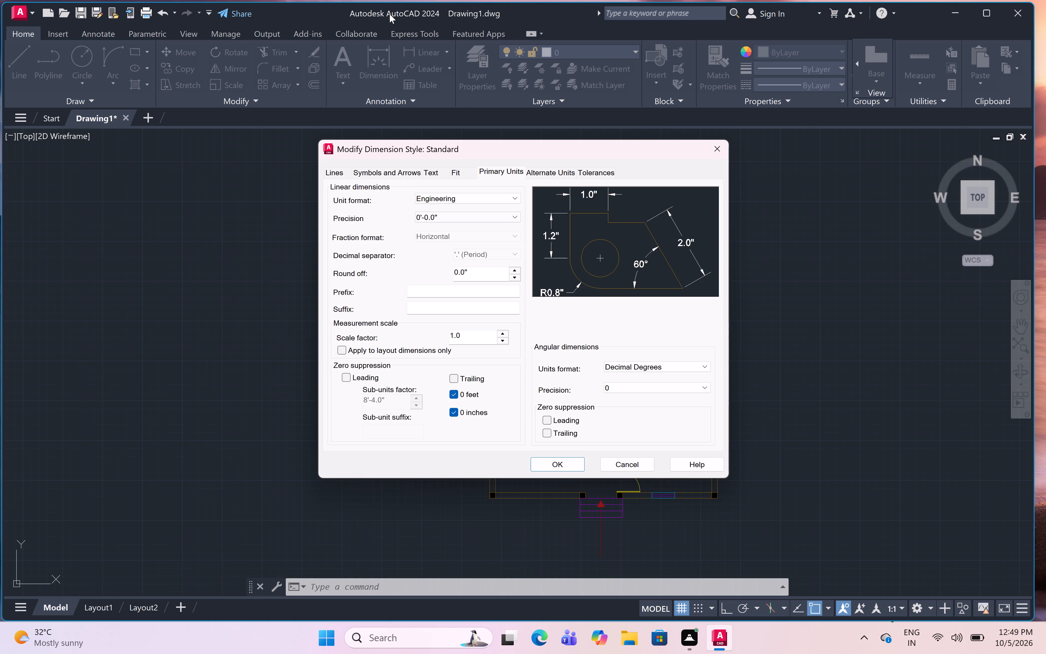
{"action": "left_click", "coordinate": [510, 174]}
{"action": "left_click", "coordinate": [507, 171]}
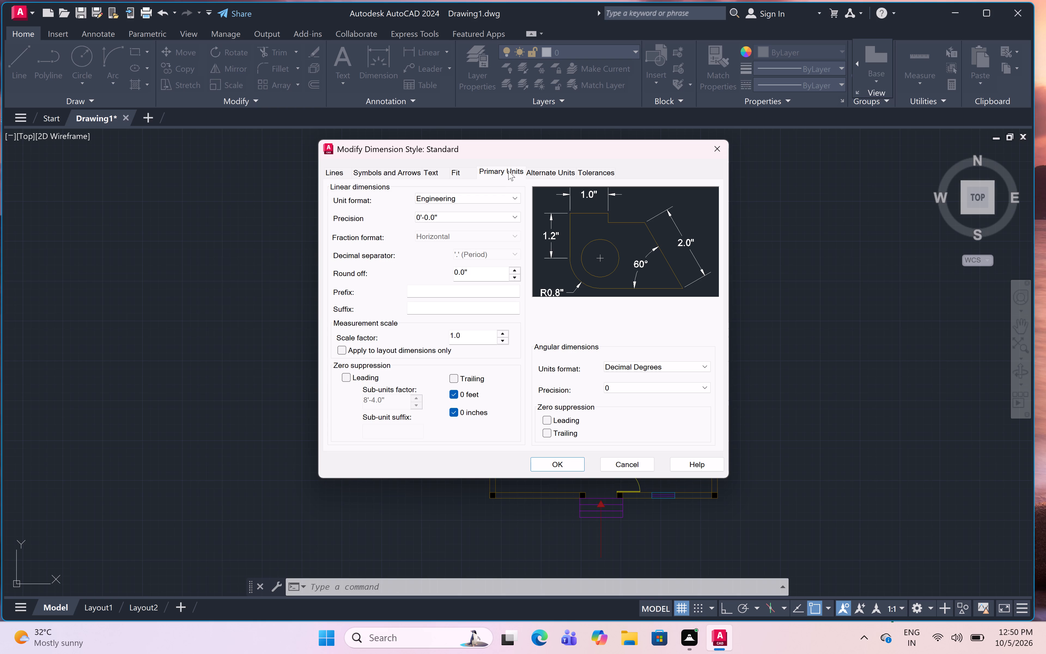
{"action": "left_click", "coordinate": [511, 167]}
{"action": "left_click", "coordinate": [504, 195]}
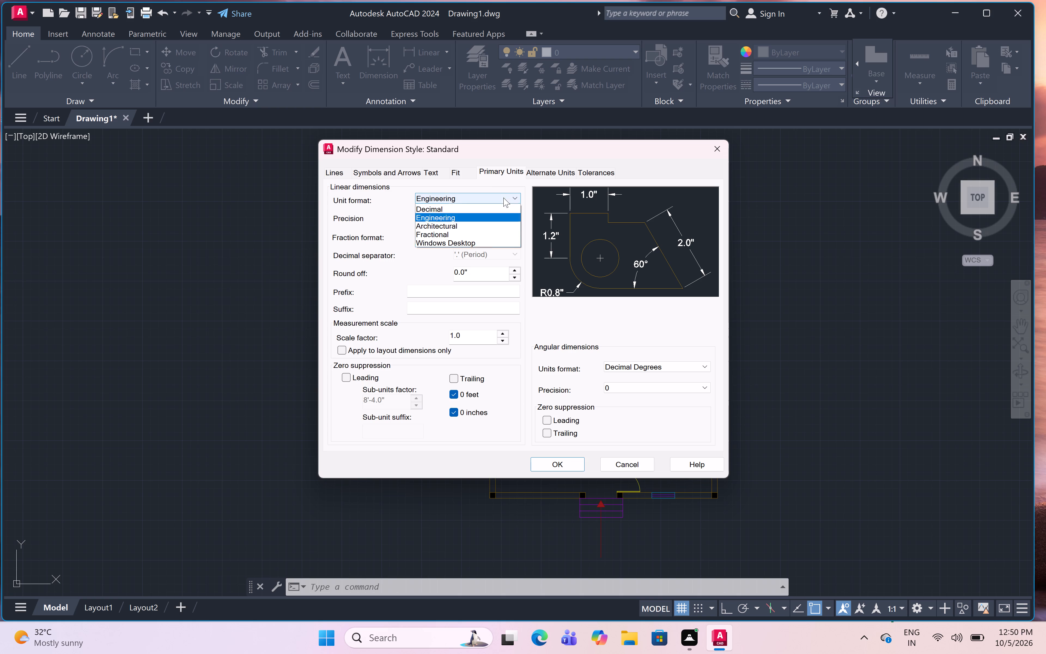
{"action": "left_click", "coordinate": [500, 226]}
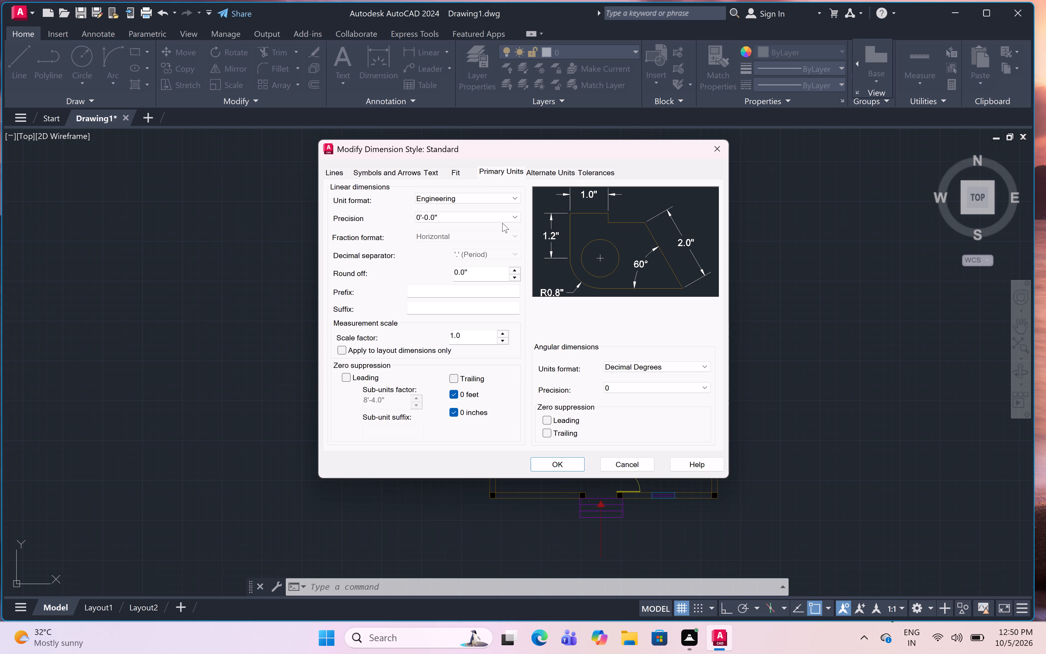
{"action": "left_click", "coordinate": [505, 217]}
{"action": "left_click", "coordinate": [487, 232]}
Set the Standard dimension style's text height to 6".
{"action": "left_click", "coordinate": [435, 167]}
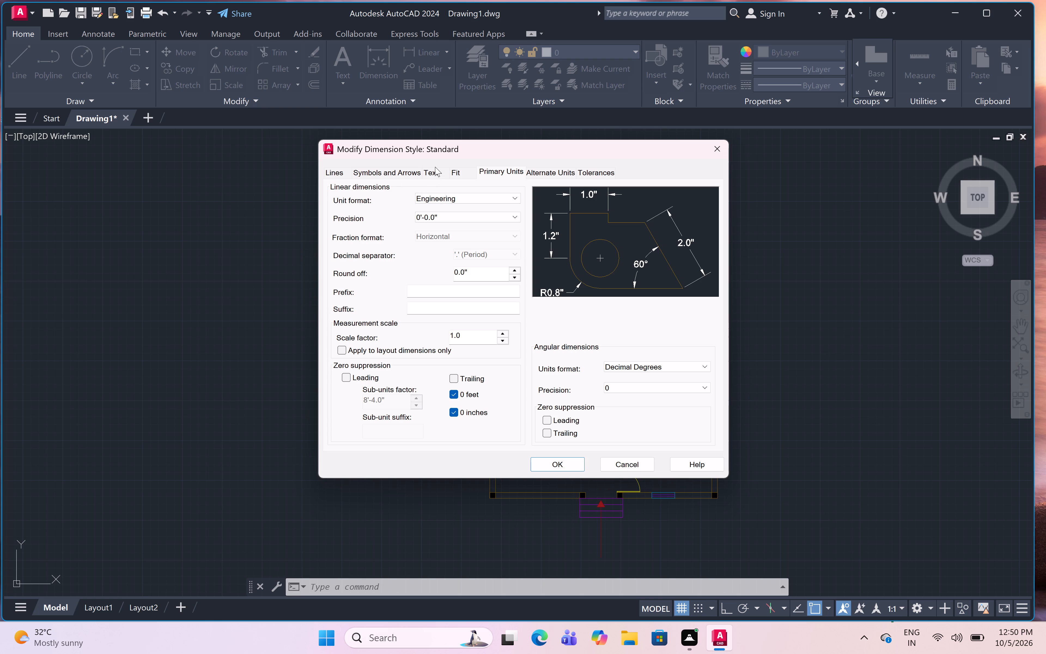
{"action": "left_click", "coordinate": [436, 171]}
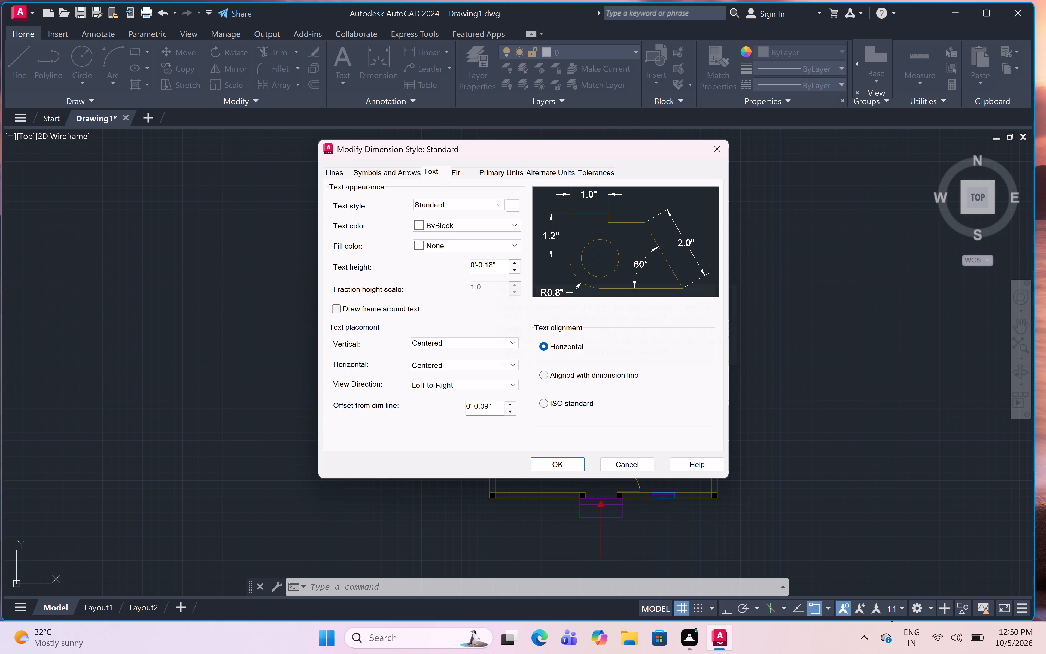
{"action": "left_click", "coordinate": [500, 265]}
{"action": "key", "text": "BackSpace"}
{"action": "key", "text": "BackSpace"}
{"action": "key", "text": "BackSpace"}
{"action": "key", "text": "BackSpace"}
{"action": "key", "text": "BackSpace"}
{"action": "key", "text": "BackSpace"}
{"action": "key", "text": "BackSpace"}
{"action": "key", "text": "BackSpace"}
{"action": "key", "text": "BackSpace"}
{"action": "key", "text": "BackSpace"}
{"action": "key", "text": "BackSpace"}
{"action": "key", "text": "BackSpace"}
{"action": "key", "text": "BackSpace"}
{"action": "key", "text": "BackSpace"}
{"action": "key", "text": "BackSpace"}
{"action": "key", "text": "BackSpace"}
{"action": "key", "text": "BackSpace"}
{"action": "key", "text": "BackSpace"}
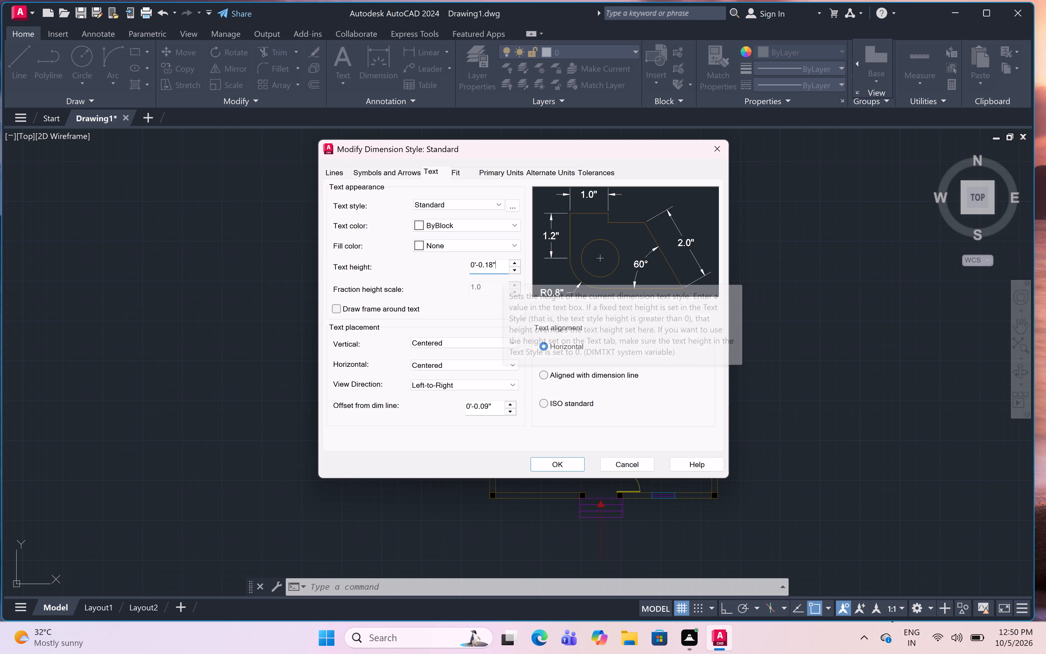
{"action": "key", "text": "6"}
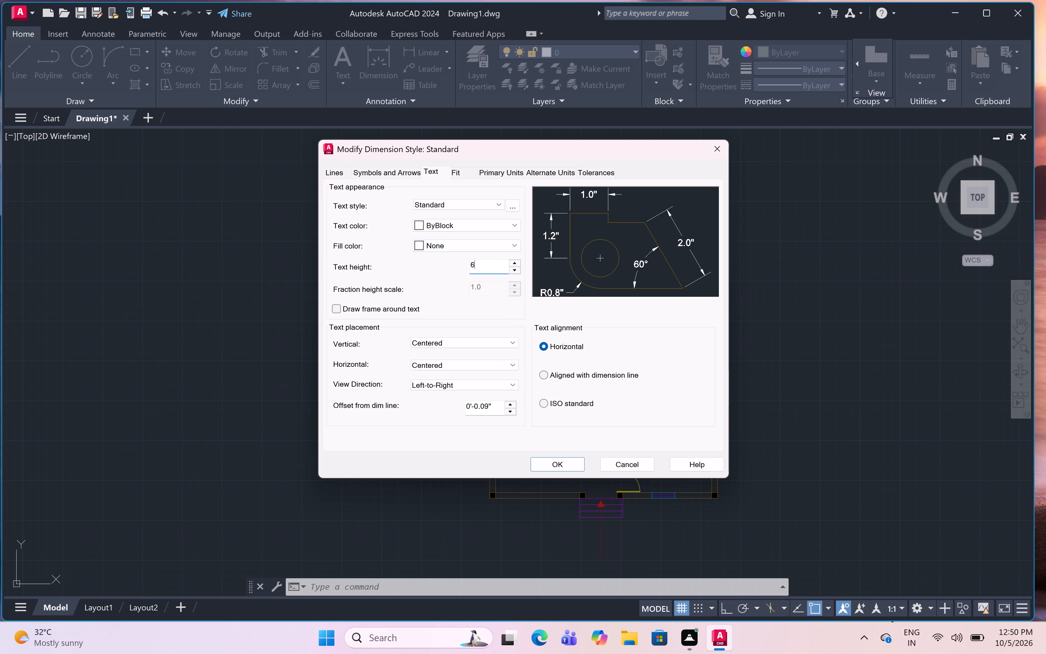
{"action": "key", "text": "shift+quotedbl"}
{"action": "key", "text": "space"}
{"action": "left_click", "coordinate": [436, 174]}
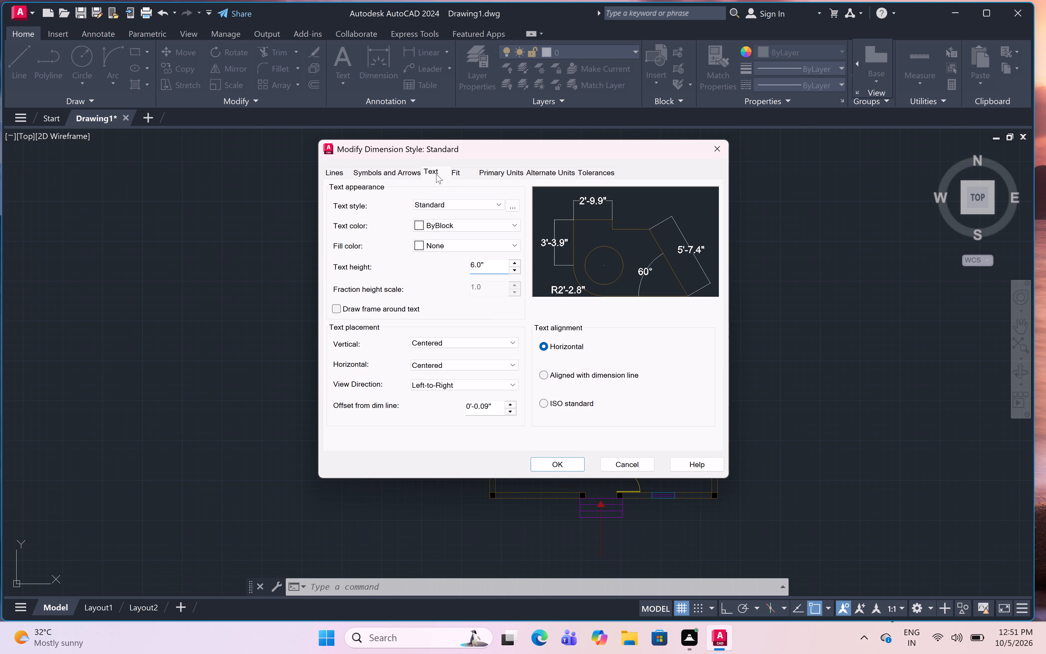
Open the Standard dimension style's arrow size for editing.
{"action": "left_click", "coordinate": [396, 173]}
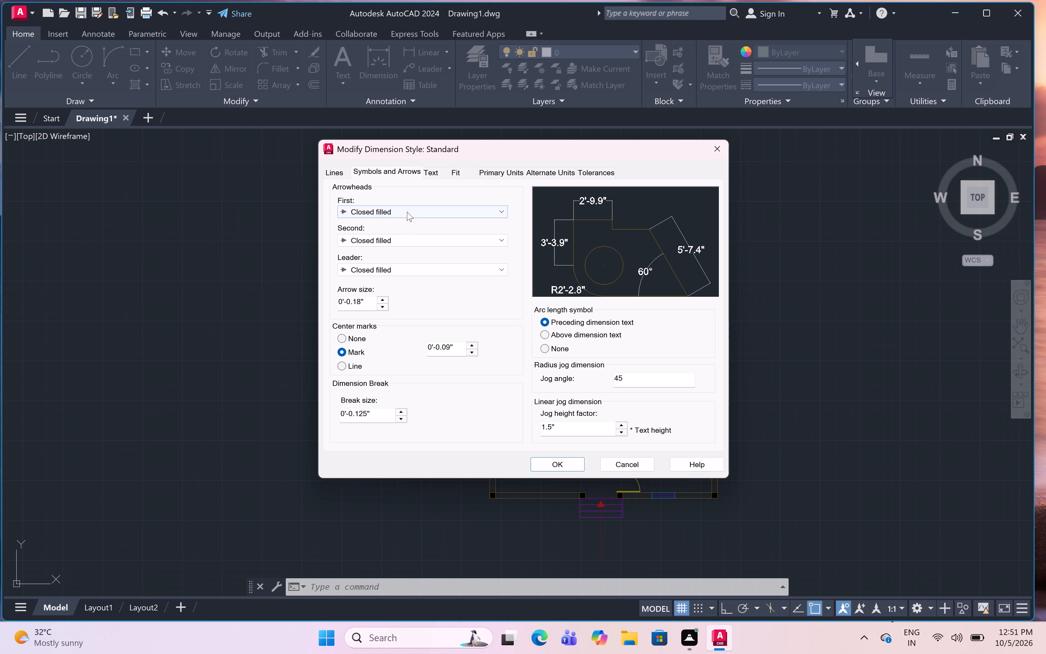
{"action": "left_click", "coordinate": [364, 300]}
Set the color of both the dimension lines and the extension lines in the Standard style to index color 200.
{"action": "left_click", "coordinate": [336, 169]}
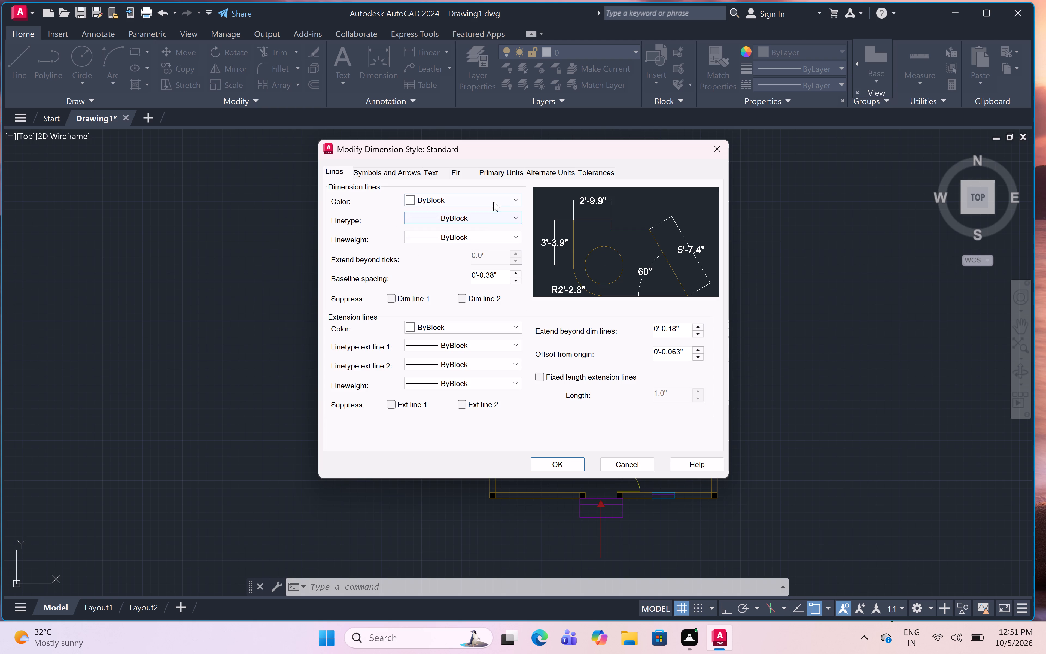
{"action": "left_click", "coordinate": [510, 197]}
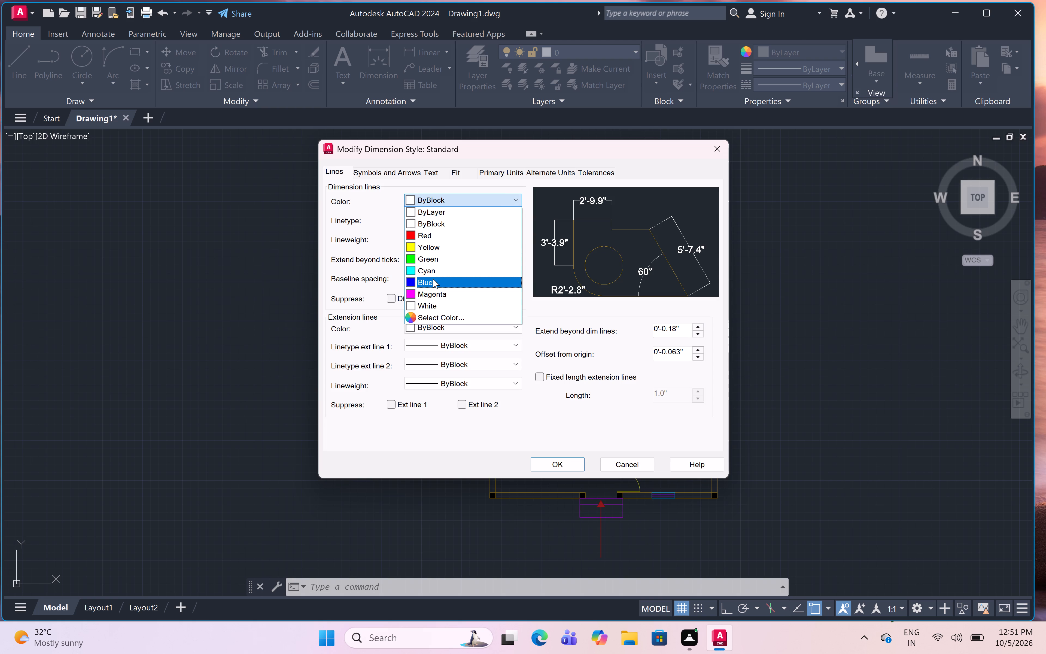
{"action": "left_click", "coordinate": [418, 318]}
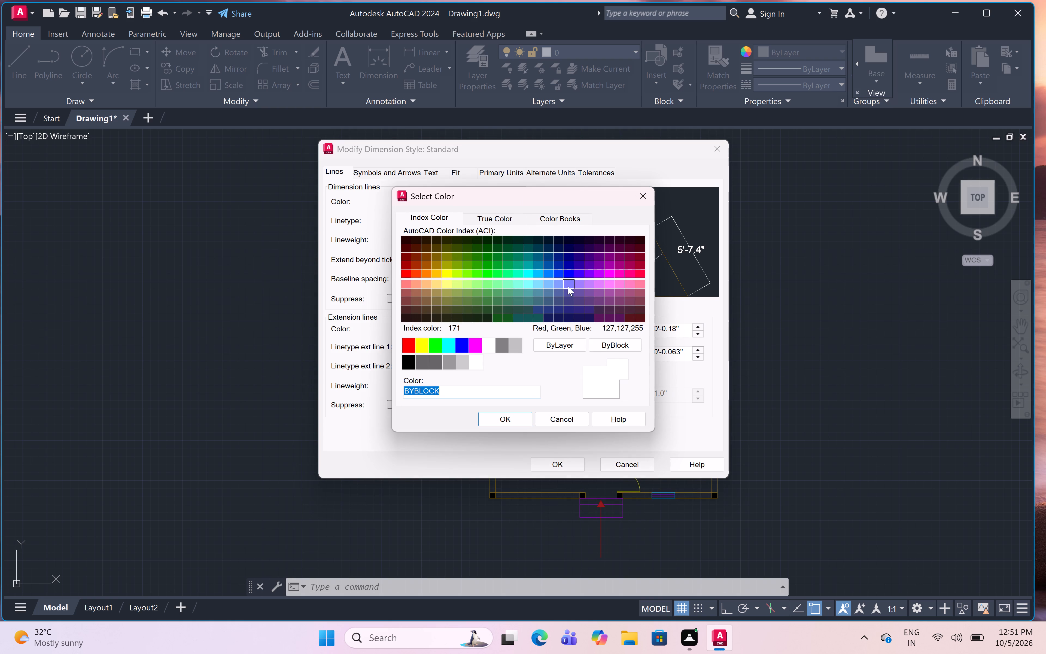
{"action": "left_click", "coordinate": [598, 275]}
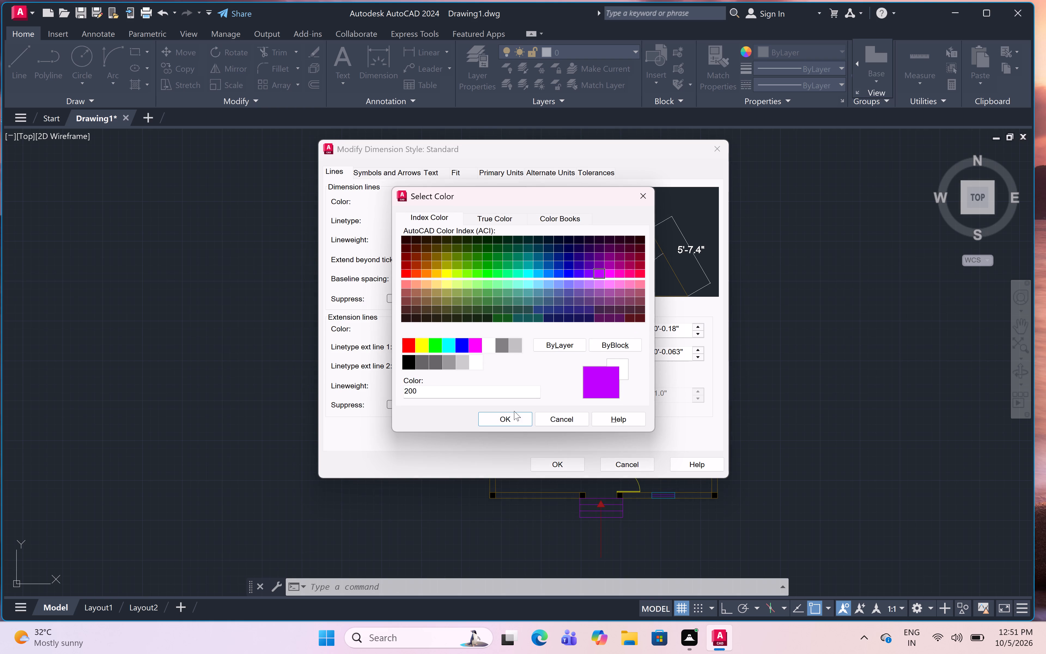
{"action": "left_click", "coordinate": [507, 420]}
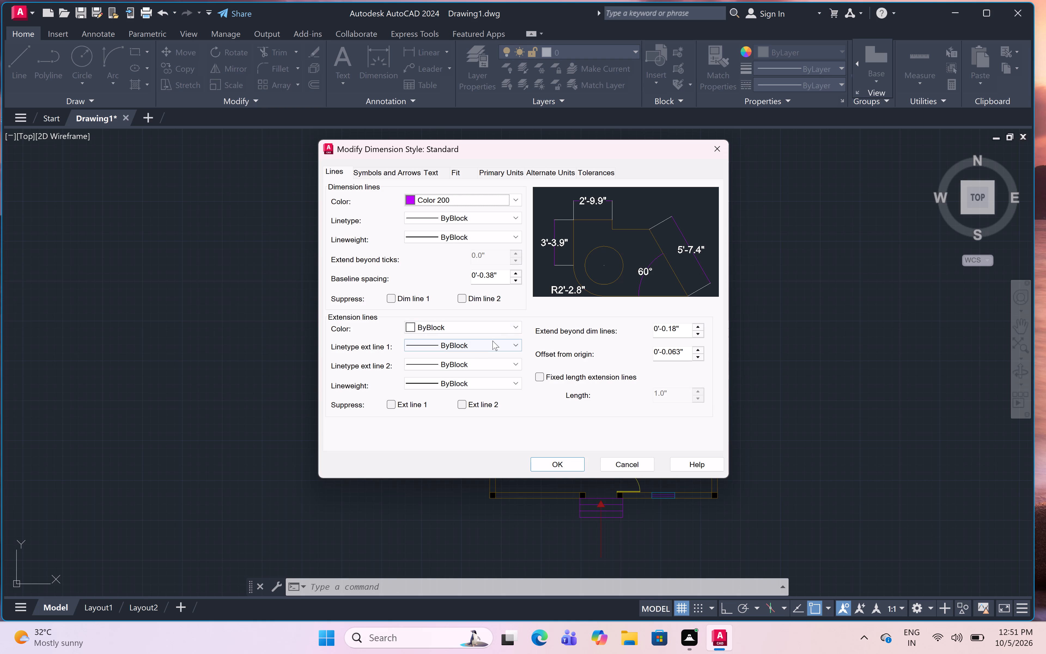
{"action": "left_click", "coordinate": [513, 324]}
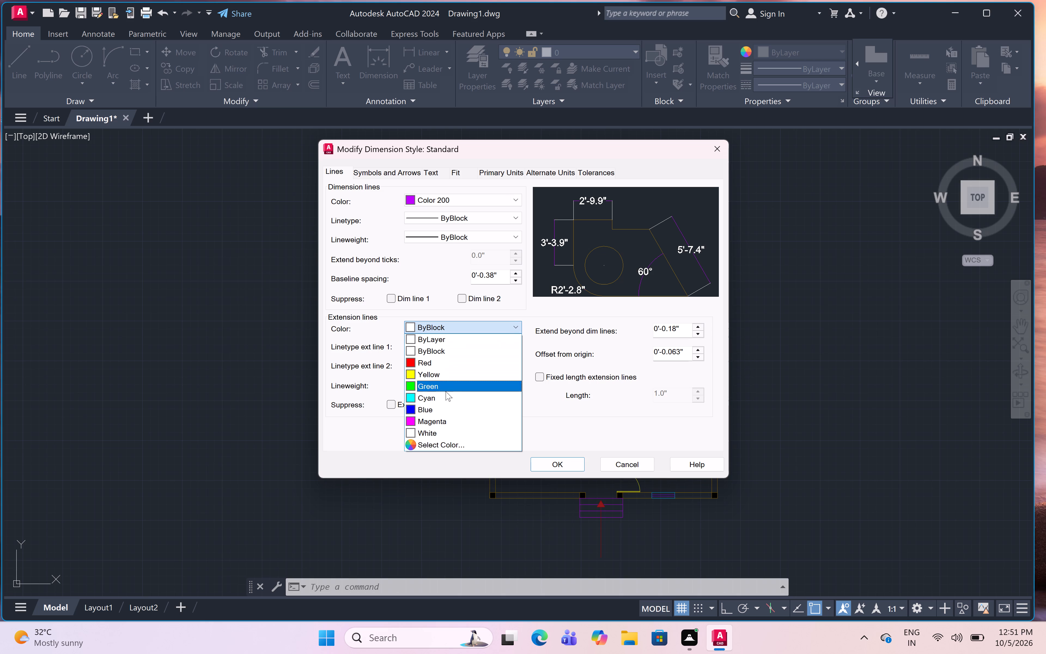
{"action": "left_click", "coordinate": [411, 447]}
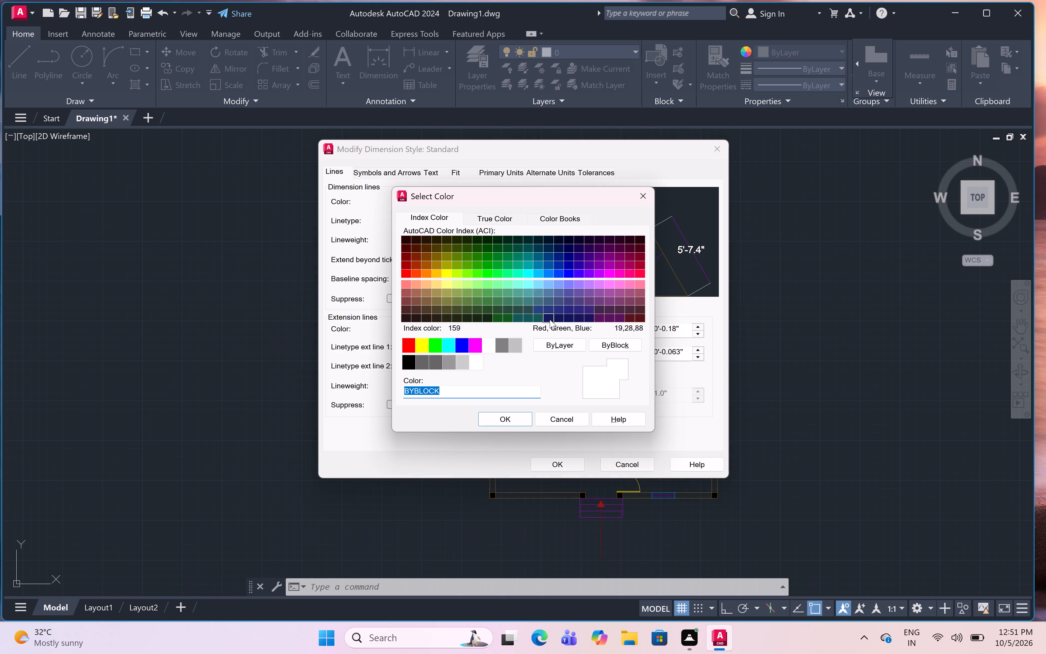
{"action": "left_click", "coordinate": [603, 272]}
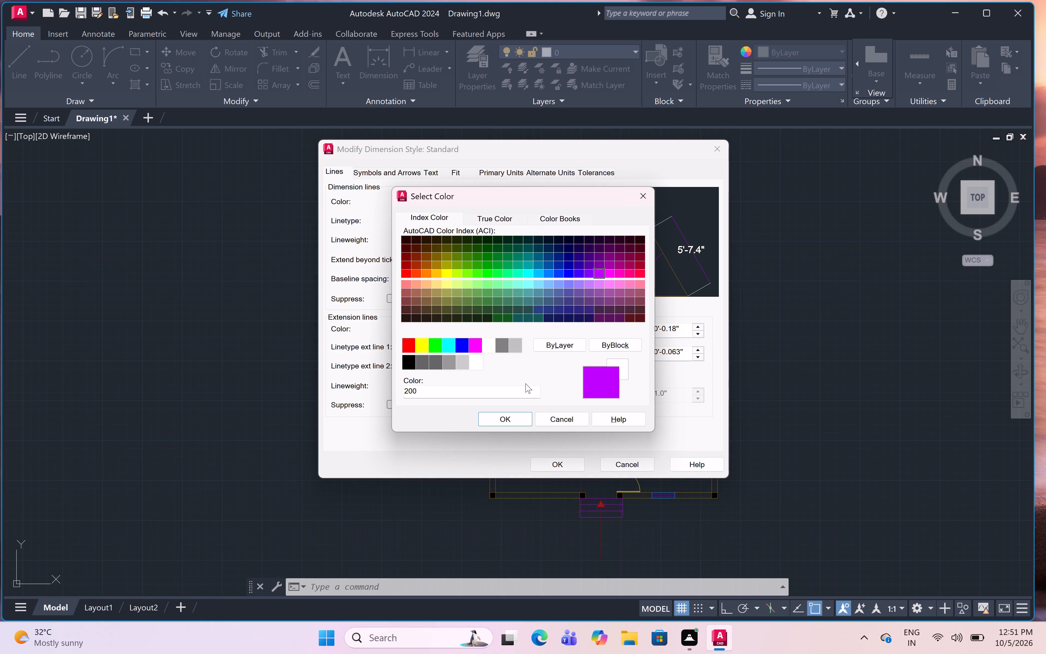
{"action": "left_click", "coordinate": [503, 413]}
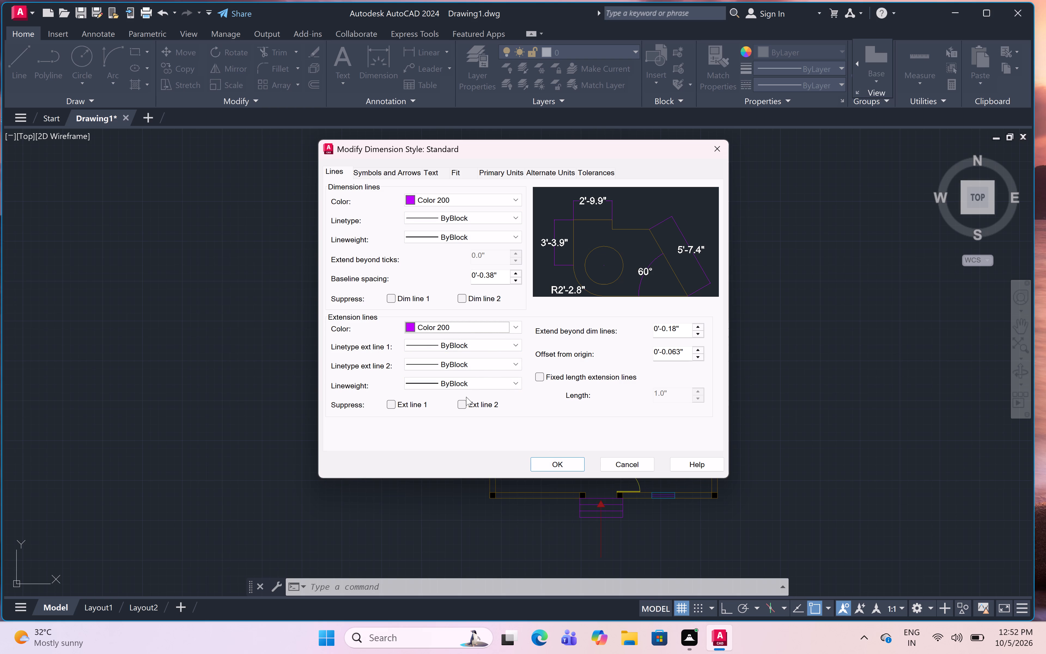
{"action": "left_click", "coordinate": [394, 402]}
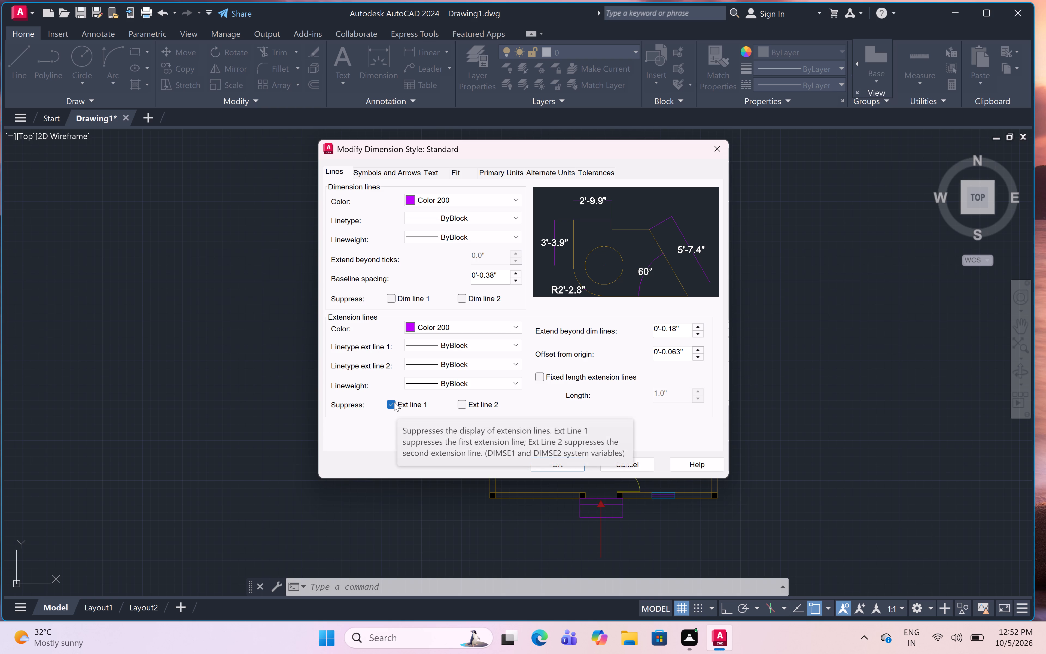
{"action": "left_click", "coordinate": [394, 402]}
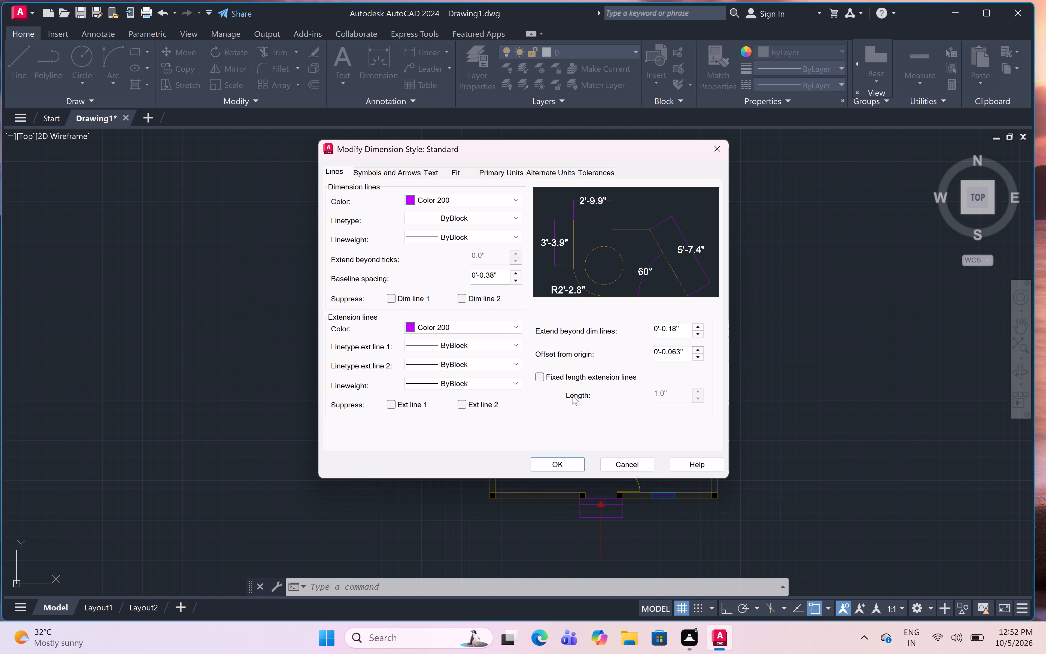
Accept the modified Standard dimension style, set it as current and close the Dimension Style Manager.
{"action": "left_click", "coordinate": [562, 458]}
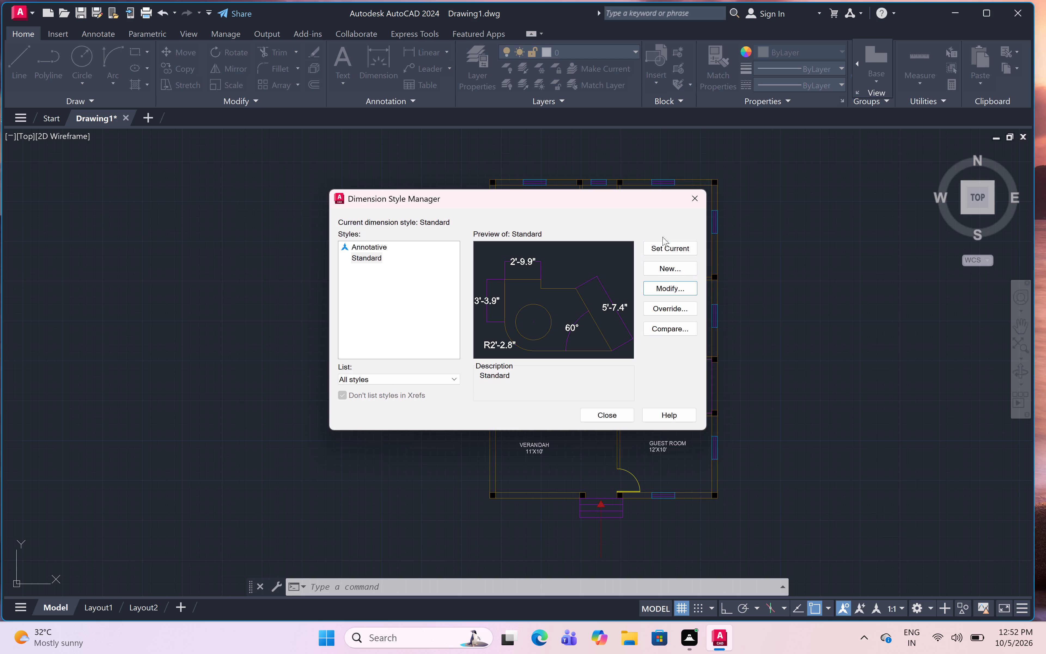
{"action": "left_click", "coordinate": [675, 250]}
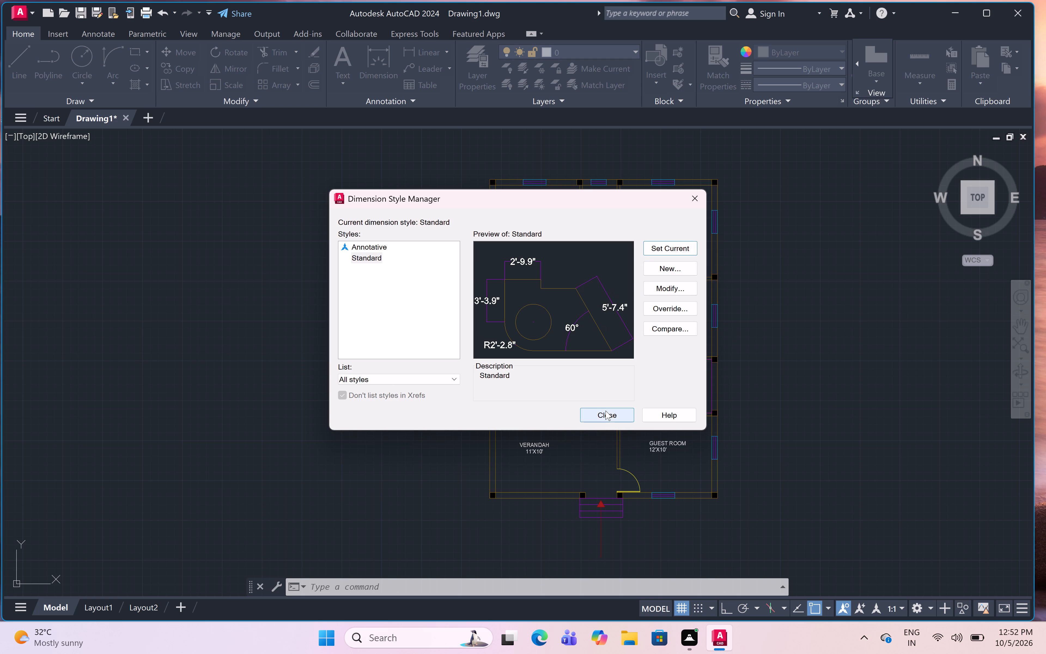
{"action": "left_click", "coordinate": [605, 410]}
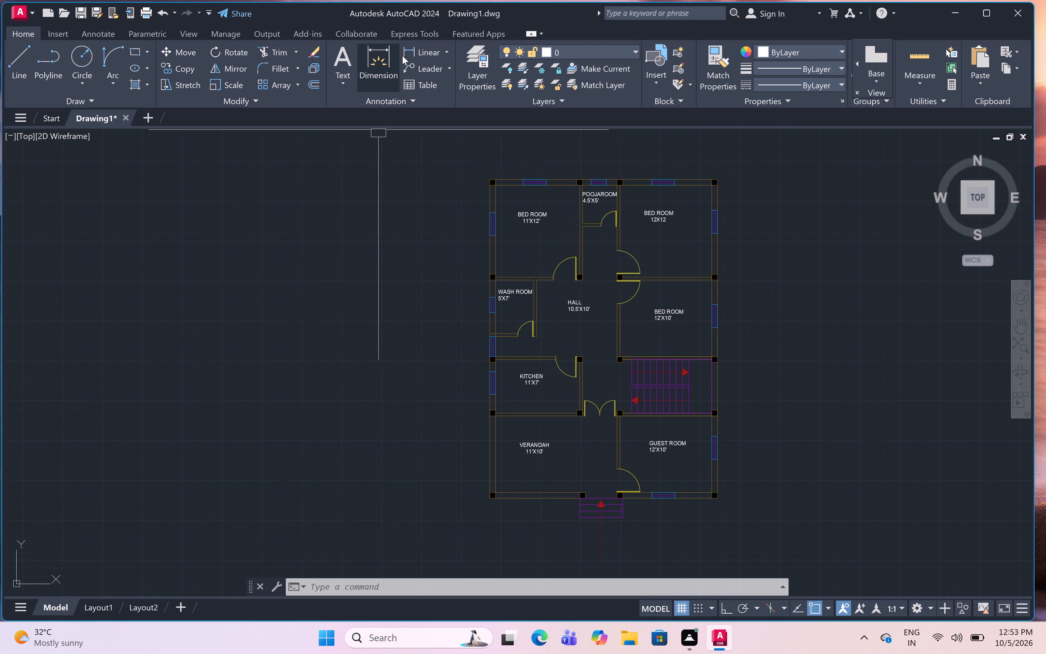
Add a horizontal linear dimension across the inner width of the 11'X12' bed room, placed between its upper wall and the room label.
{"action": "left_click", "coordinate": [430, 50]}
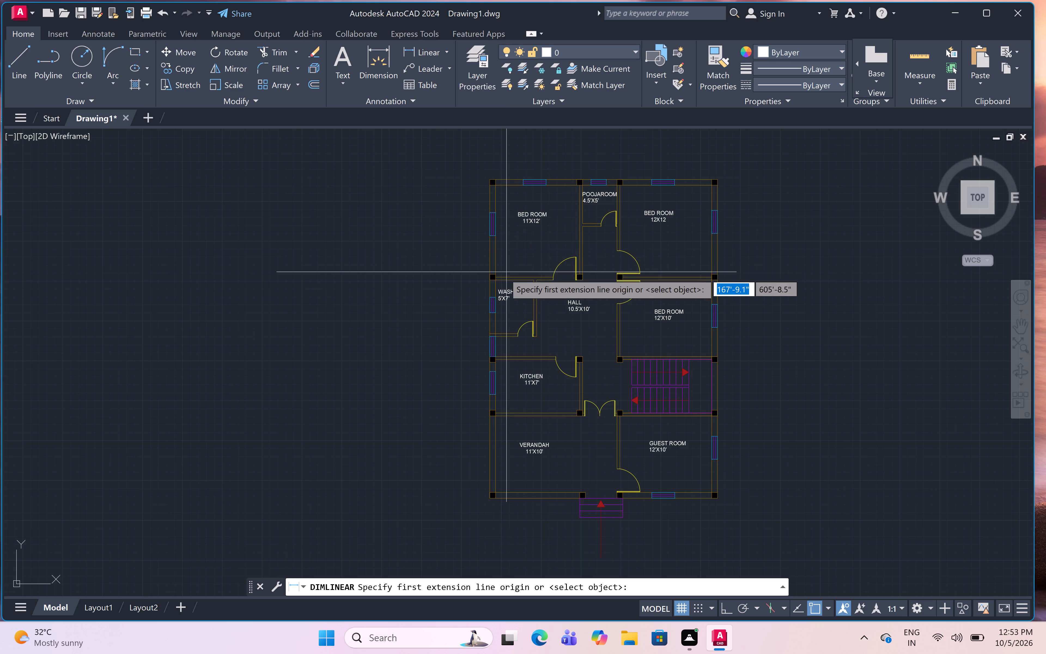
{"action": "scroll", "coordinate": [490, 242], "scroll_direction": "up", "scroll_amount": 1}
{"action": "scroll", "coordinate": [490, 241], "scroll_direction": "down", "scroll_amount": 3}
{"action": "scroll", "coordinate": [492, 235], "scroll_direction": "up", "scroll_amount": 1}
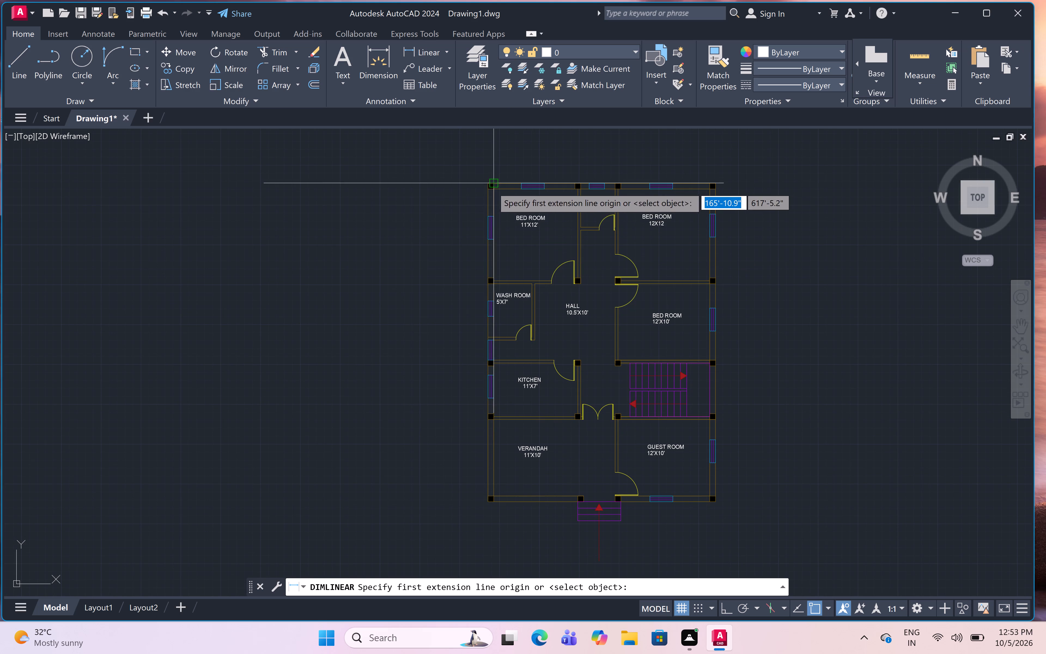
{"action": "scroll", "coordinate": [492, 198], "scroll_direction": "up", "scroll_amount": 2}
{"action": "scroll", "coordinate": [492, 198], "scroll_direction": "down", "scroll_amount": 1}
{"action": "scroll", "coordinate": [492, 198], "scroll_direction": "up", "scroll_amount": 7}
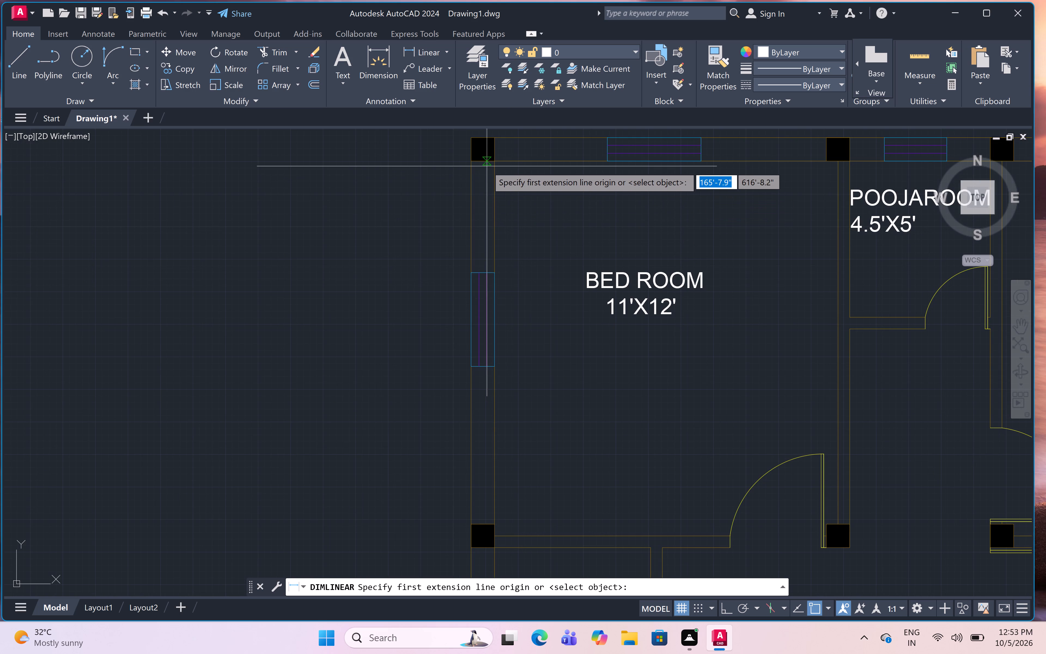
{"action": "left_click_drag", "start_coordinate": [495, 159], "coordinate": [498, 159]}
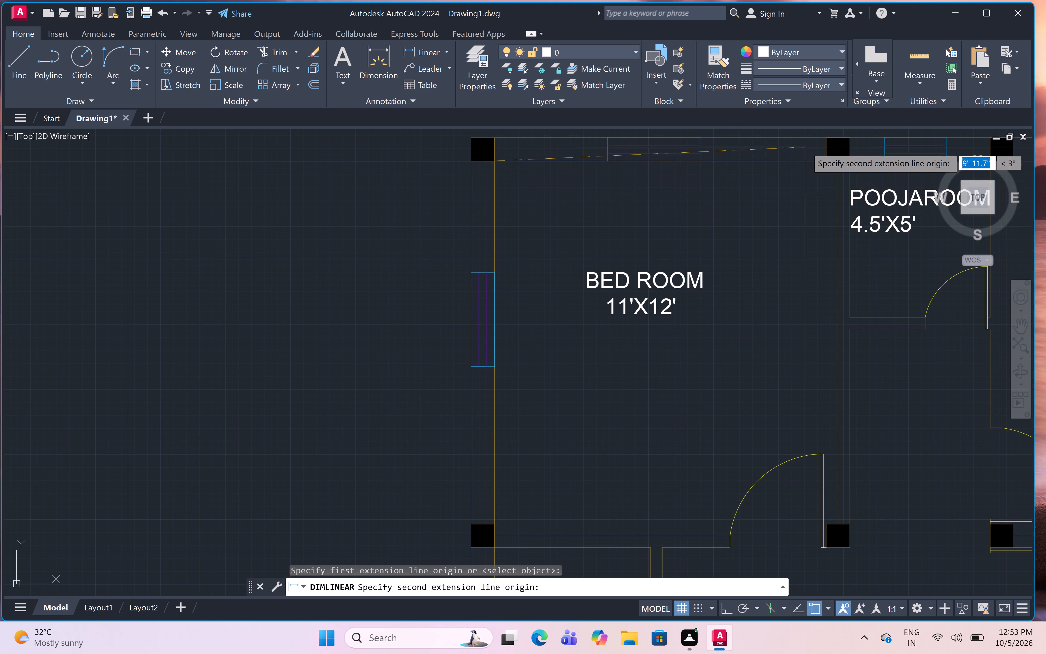
{"action": "left_click", "coordinate": [836, 161]}
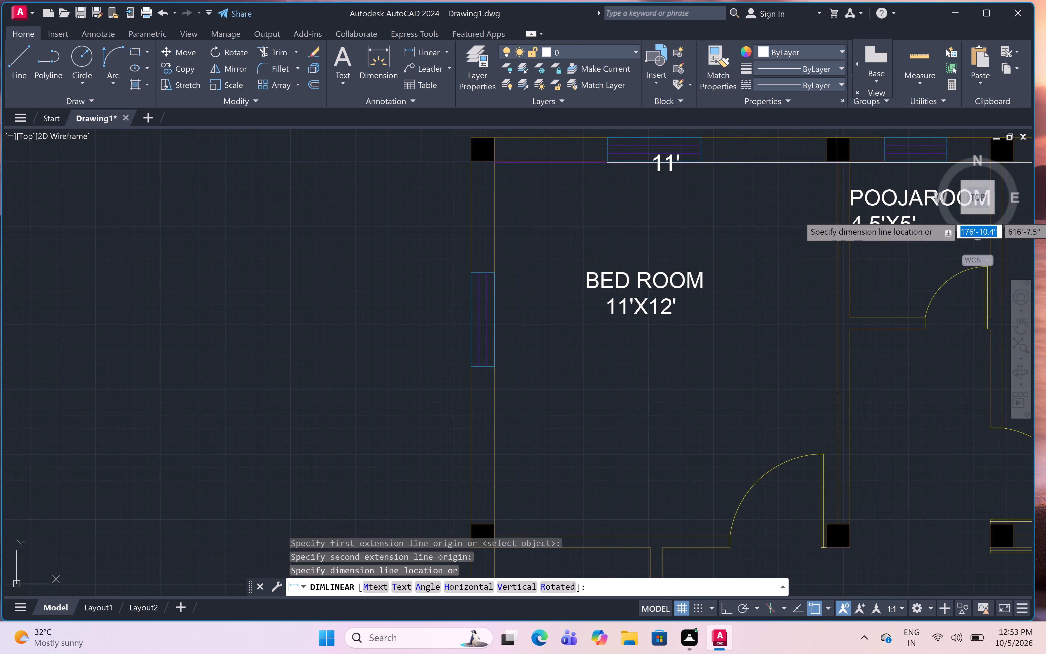
{"action": "left_click", "coordinate": [784, 223]}
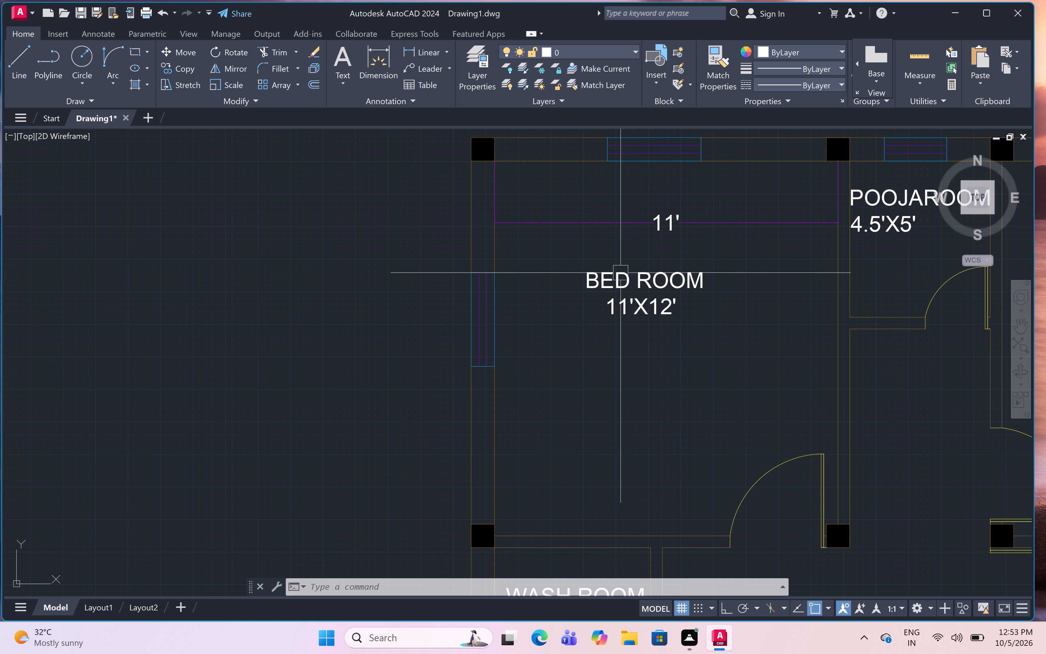
Set the Standard dimension style's text color to index color 200, set the style as current and close the Dimension Style Manager.
{"action": "key", "text": "d"}
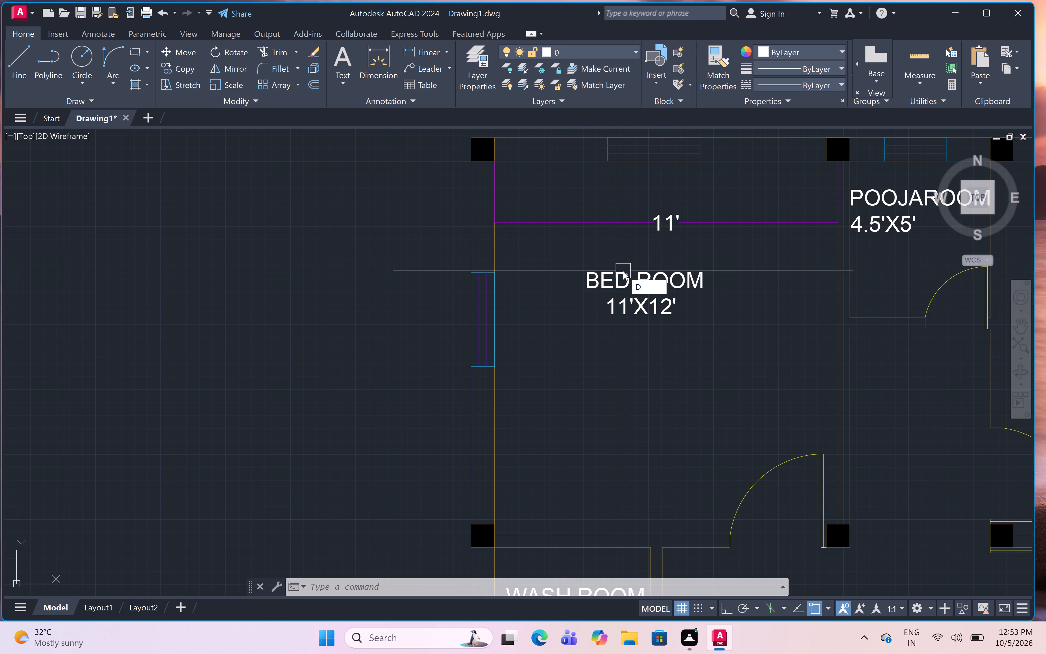
{"action": "key", "text": "i"}
{"action": "key", "text": "m"}
{"action": "key", "text": "s"}
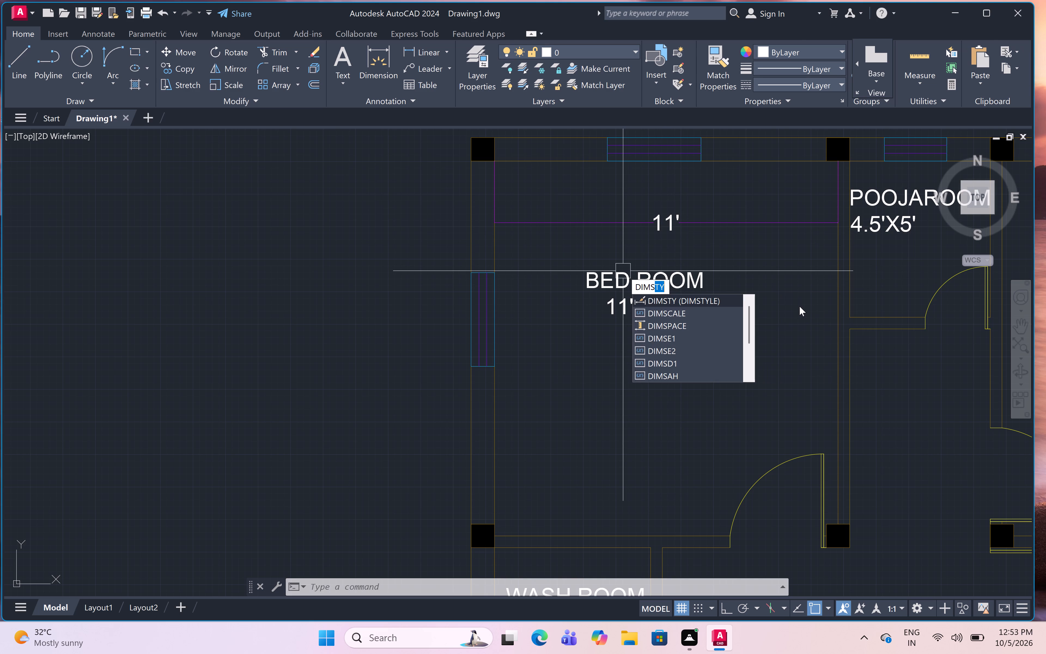
{"action": "left_click", "coordinate": [730, 302]}
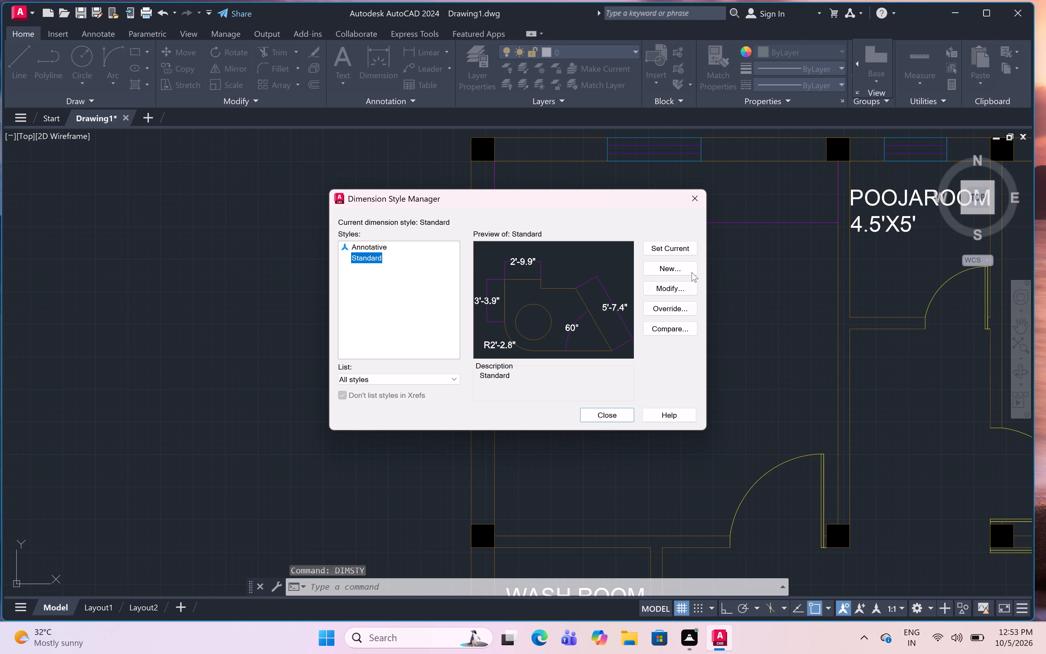
{"action": "left_click", "coordinate": [687, 283]}
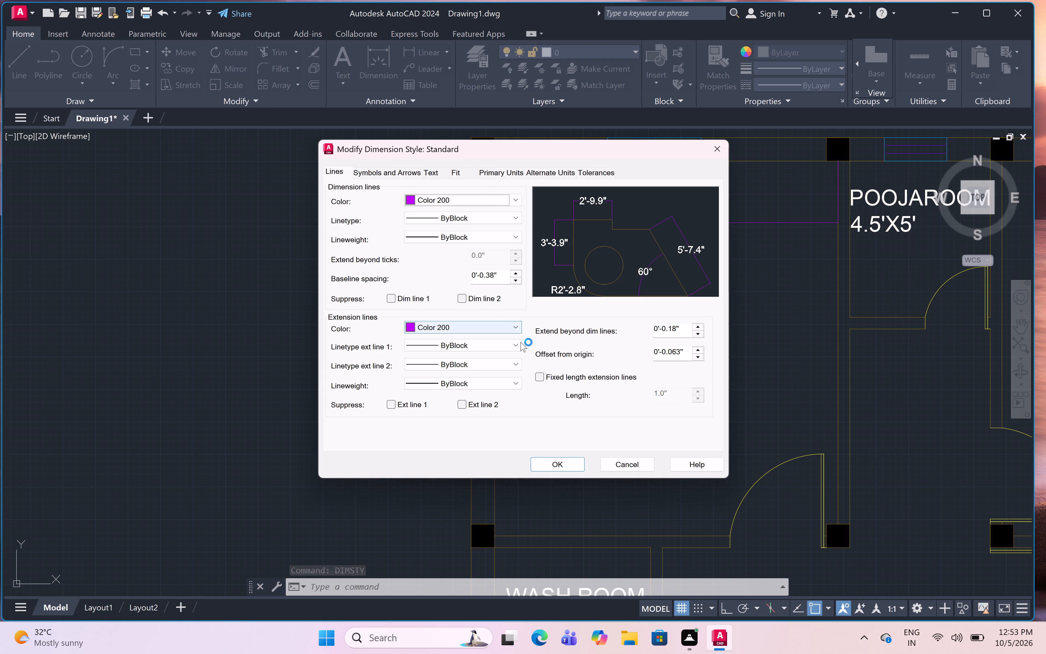
{"action": "left_click", "coordinate": [435, 170]}
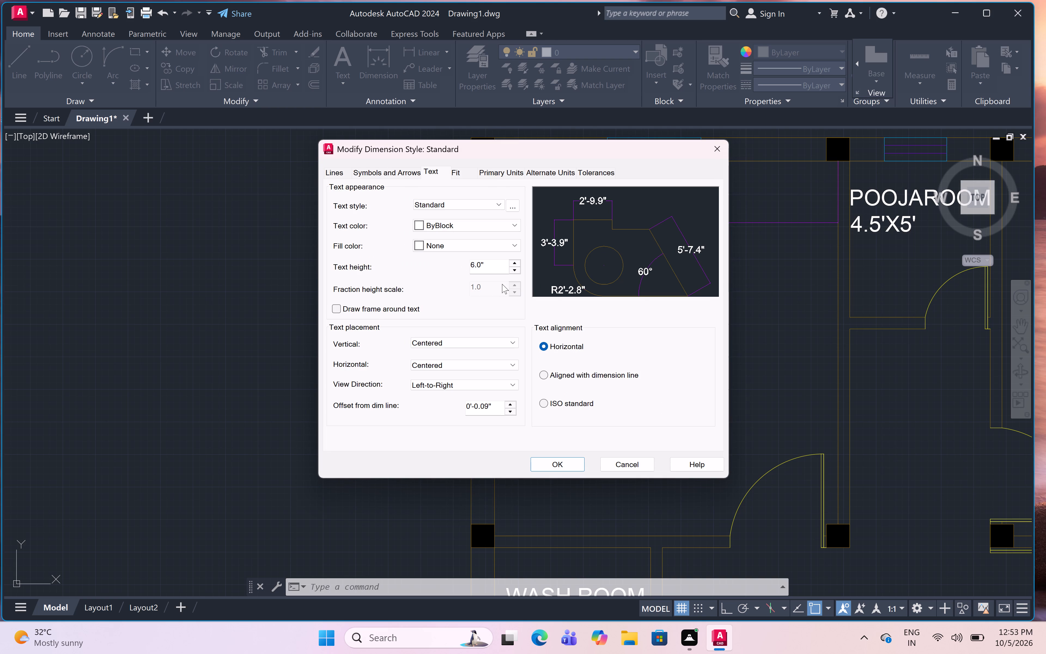
{"action": "left_click", "coordinate": [513, 227]}
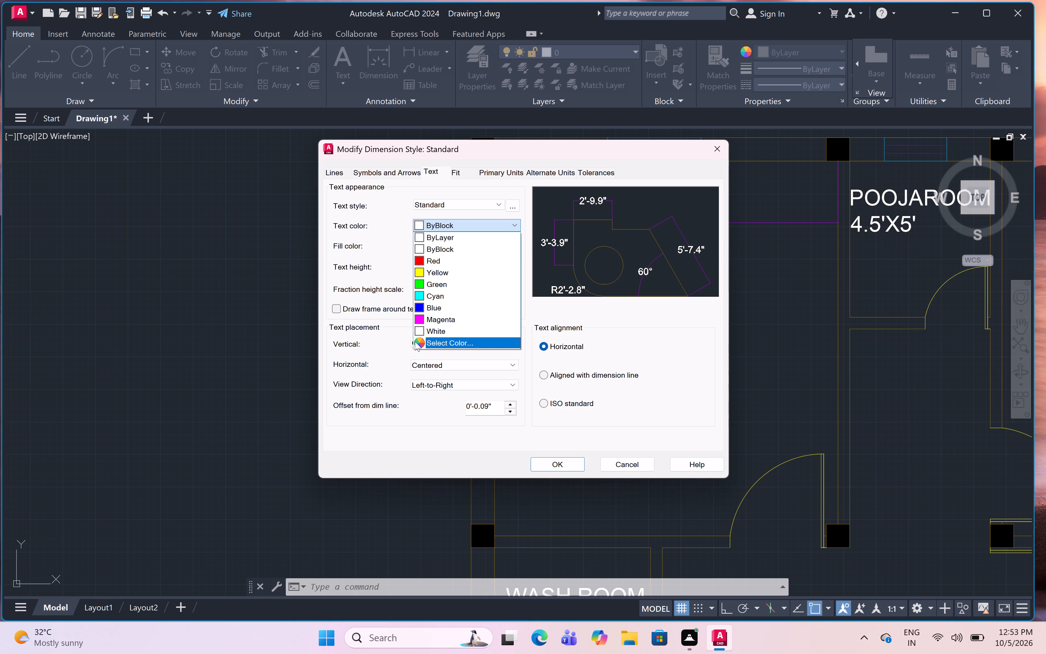
{"action": "left_click", "coordinate": [415, 341]}
{"action": "left_click", "coordinate": [598, 273]}
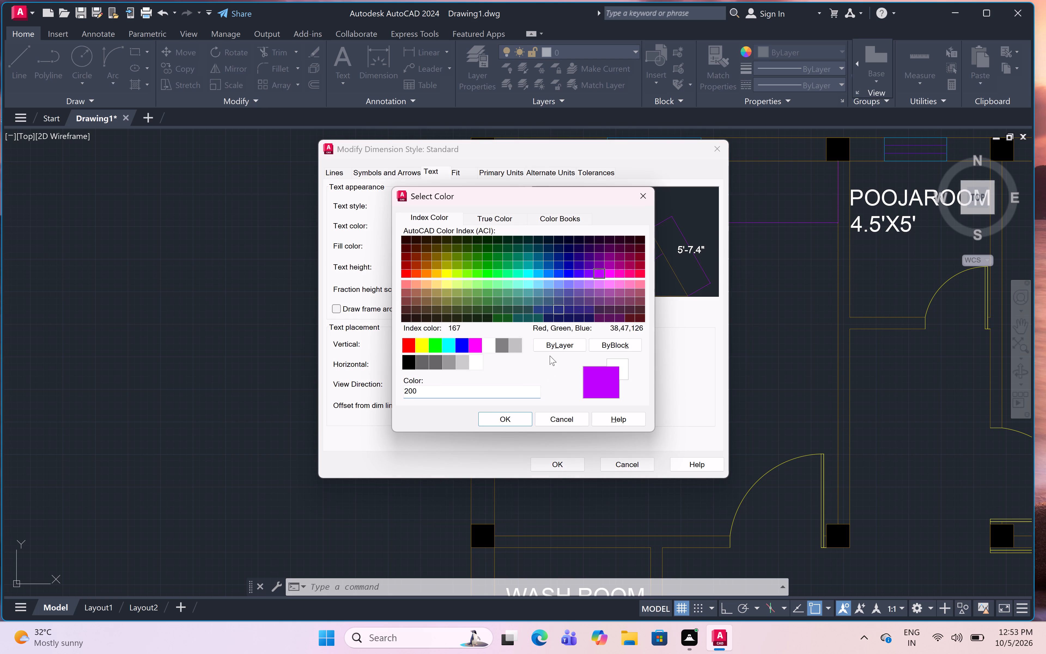
{"action": "left_click", "coordinate": [508, 415]}
{"action": "left_click", "coordinate": [539, 460]}
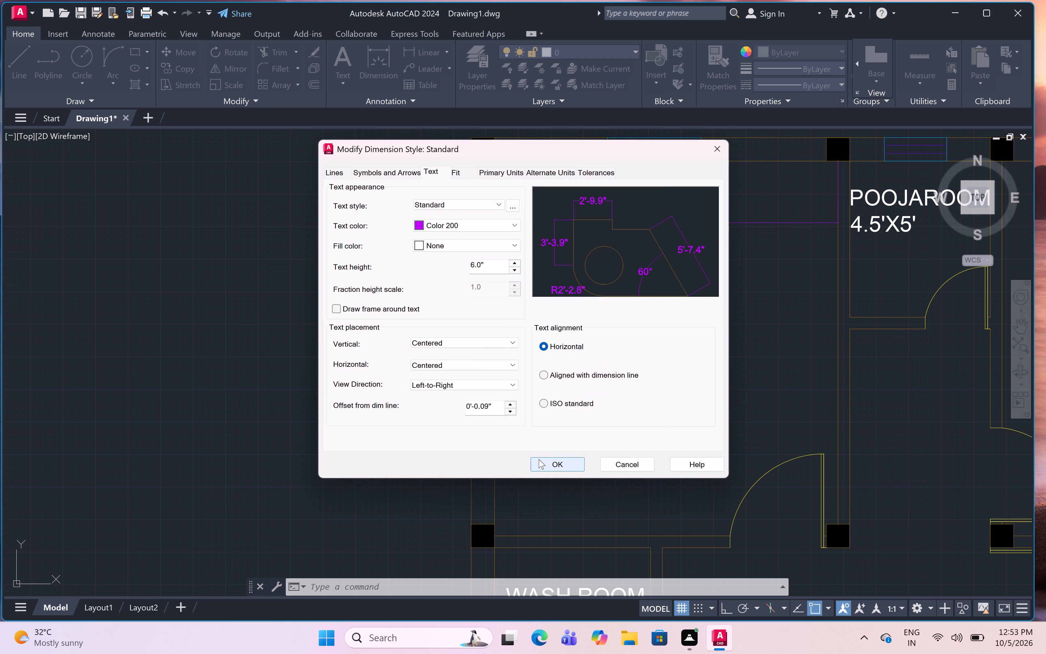
{"action": "left_click", "coordinate": [681, 251]}
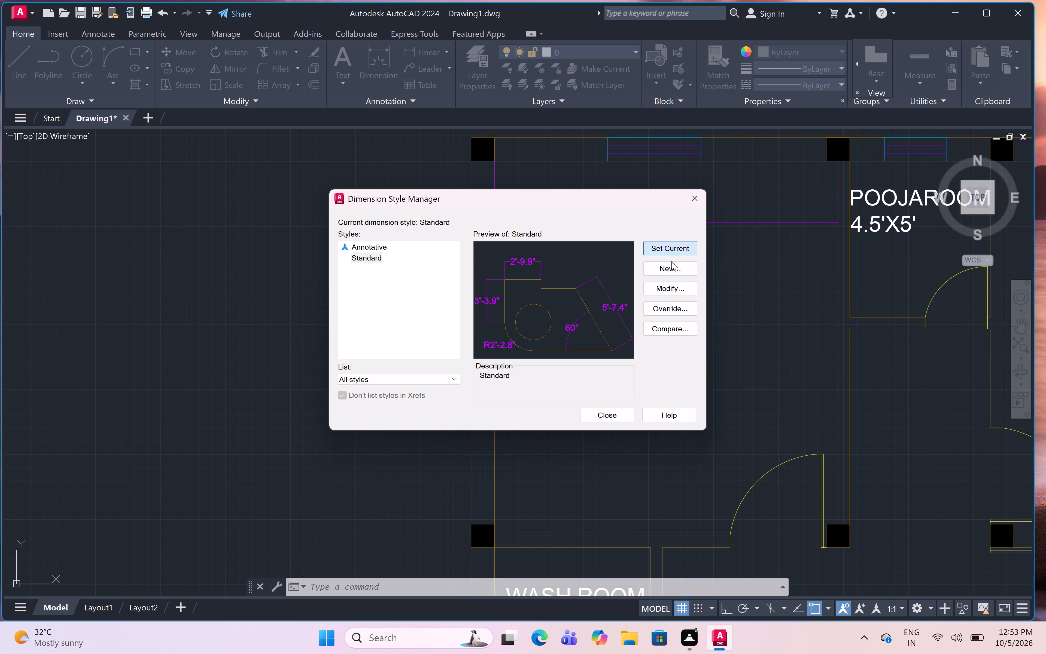
{"action": "left_click", "coordinate": [618, 418]}
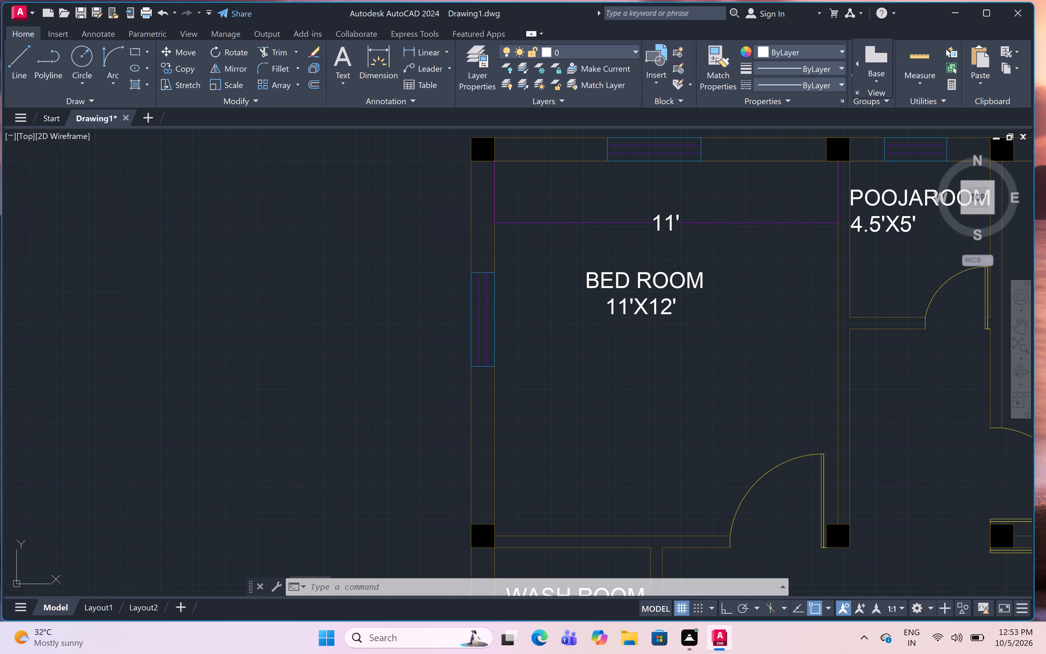
Add a horizontal linear dimension across the inner width of the wash room, placed between its upper wall and the room label.
{"action": "scroll", "coordinate": [616, 211], "scroll_direction": "down", "scroll_amount": 3}
{"action": "scroll", "coordinate": [616, 211], "scroll_direction": "up", "scroll_amount": 1}
{"action": "scroll", "coordinate": [616, 211], "scroll_direction": "down", "scroll_amount": 1}
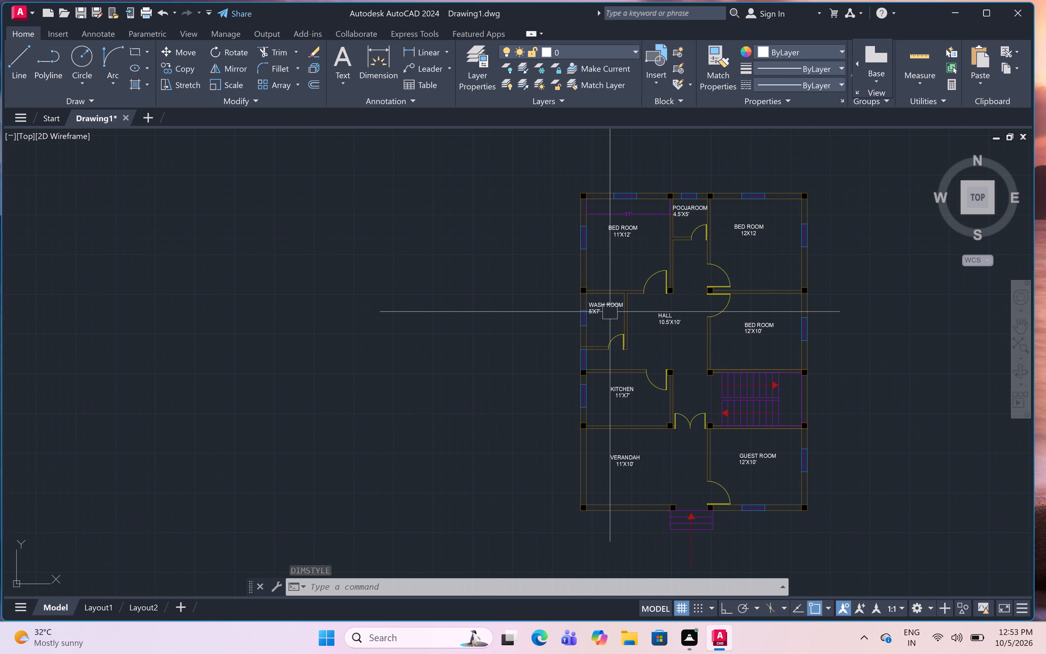
{"action": "scroll", "coordinate": [609, 307], "scroll_direction": "up", "scroll_amount": 3}
{"action": "scroll", "coordinate": [609, 307], "scroll_direction": "down", "scroll_amount": 1}
{"action": "scroll", "coordinate": [609, 307], "scroll_direction": "up", "scroll_amount": 4}
{"action": "scroll", "coordinate": [609, 307], "scroll_direction": "down", "scroll_amount": 1}
{"action": "scroll", "coordinate": [609, 307], "scroll_direction": "up", "scroll_amount": 2}
{"action": "scroll", "coordinate": [609, 307], "scroll_direction": "down", "scroll_amount": 2}
{"action": "scroll", "coordinate": [609, 307], "scroll_direction": "up", "scroll_amount": 3}
{"action": "scroll", "coordinate": [609, 307], "scroll_direction": "down", "scroll_amount": 1}
{"action": "scroll", "coordinate": [609, 307], "scroll_direction": "up", "scroll_amount": 2}
{"action": "scroll", "coordinate": [608, 303], "scroll_direction": "down", "scroll_amount": 1}
{"action": "scroll", "coordinate": [608, 303], "scroll_direction": "up", "scroll_amount": 1}
{"action": "scroll", "coordinate": [608, 303], "scroll_direction": "down", "scroll_amount": 3}
{"action": "scroll", "coordinate": [608, 303], "scroll_direction": "up", "scroll_amount": 1}
{"action": "scroll", "coordinate": [608, 303], "scroll_direction": "down", "scroll_amount": 2}
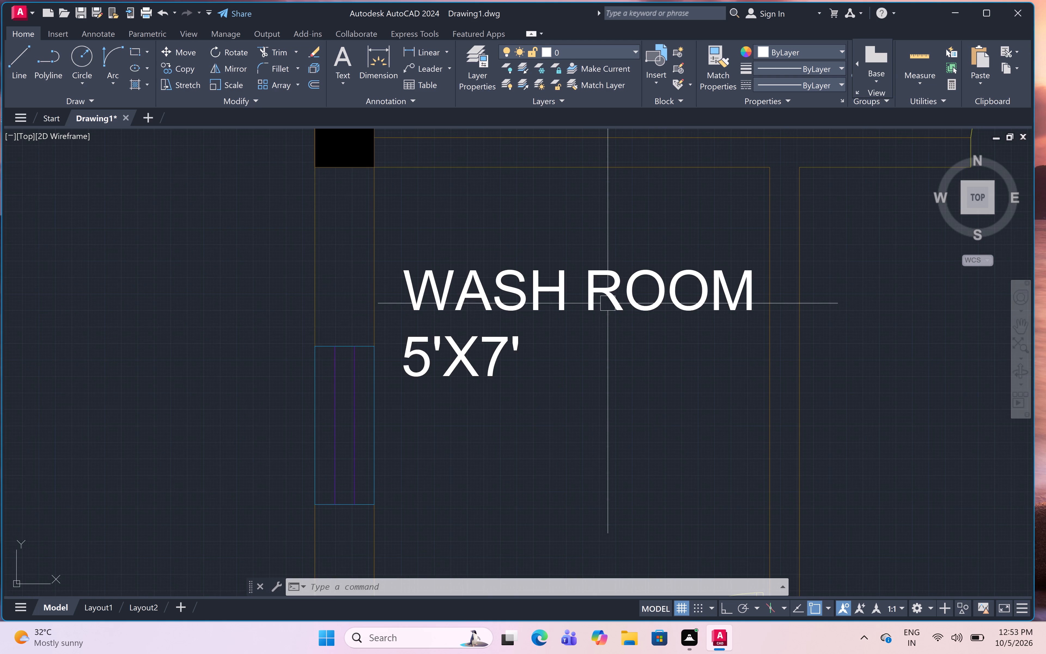
{"action": "scroll", "coordinate": [608, 303], "scroll_direction": "down", "scroll_amount": 1}
{"action": "left_click", "coordinate": [428, 47]}
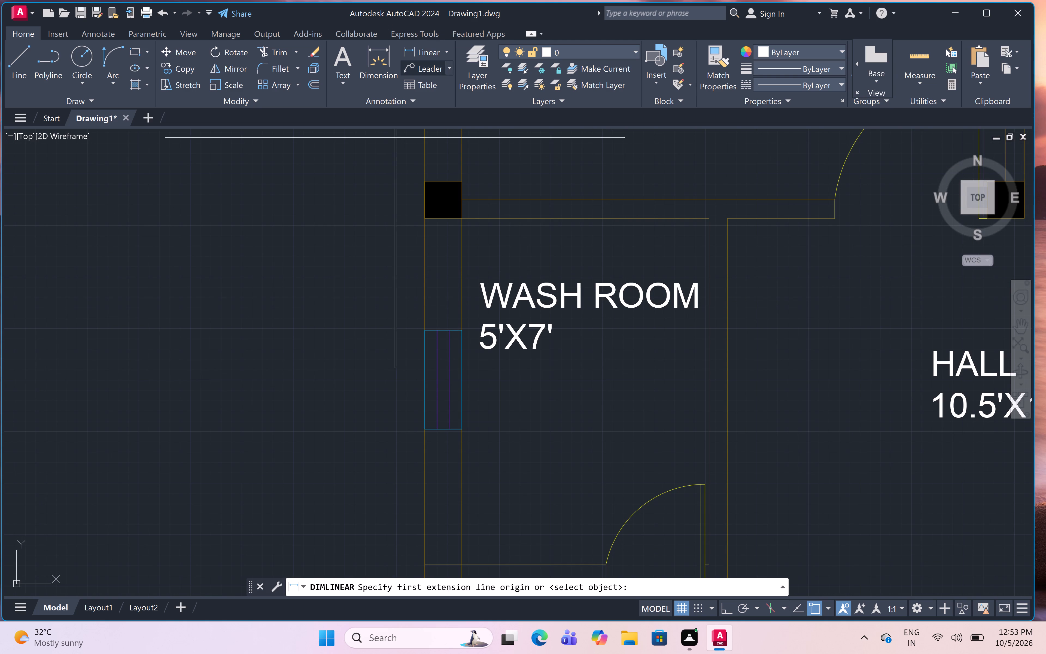
{"action": "left_click", "coordinate": [463, 219]}
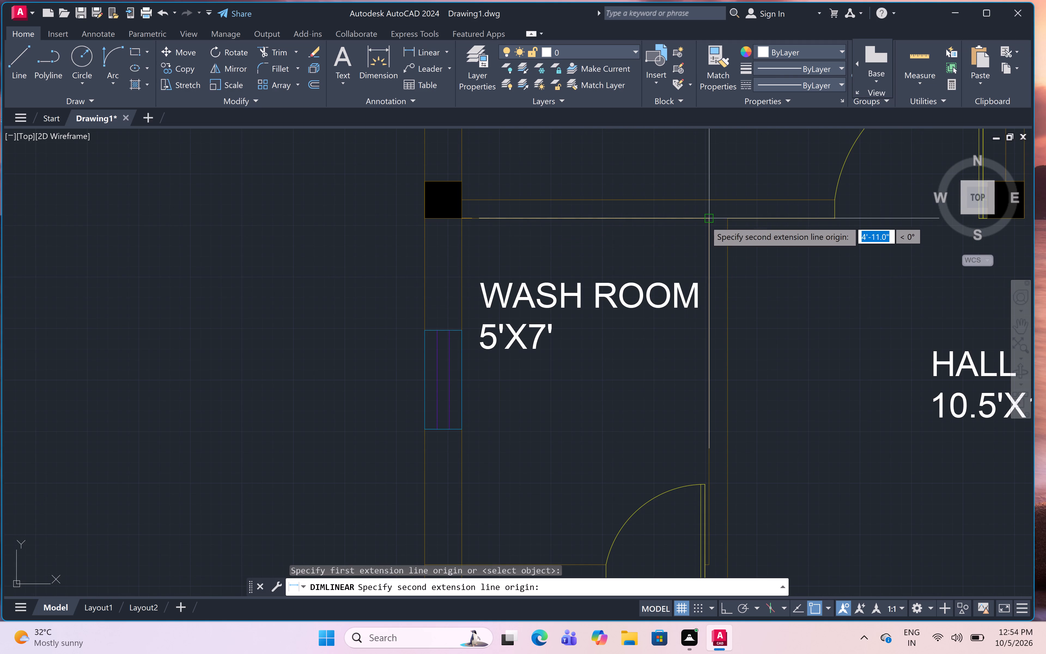
{"action": "left_click", "coordinate": [705, 221]}
{"action": "left_click", "coordinate": [706, 242]}
Add a vertical linear dimension along the outer-wall window between the wash room's lower wall and the kitchen's upper wall.
{"action": "scroll", "coordinate": [654, 210], "scroll_direction": "down", "scroll_amount": 2}
{"action": "scroll", "coordinate": [653, 210], "scroll_direction": "up", "scroll_amount": 1}
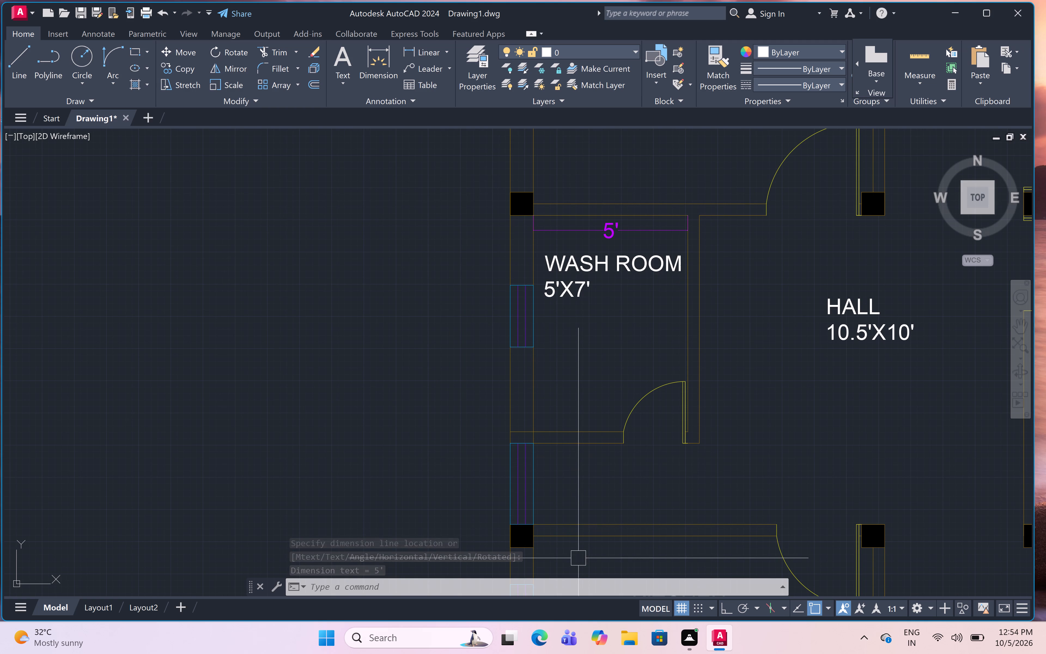
{"action": "scroll", "coordinate": [582, 562], "scroll_direction": "up", "scroll_amount": 1}
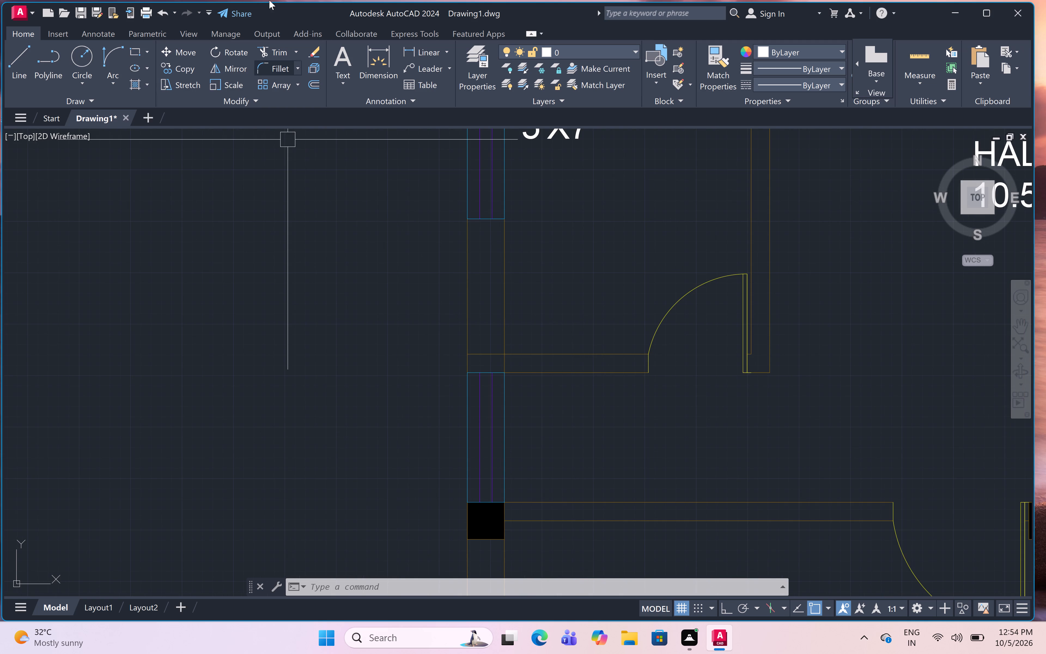
{"action": "left_click", "coordinate": [413, 46]}
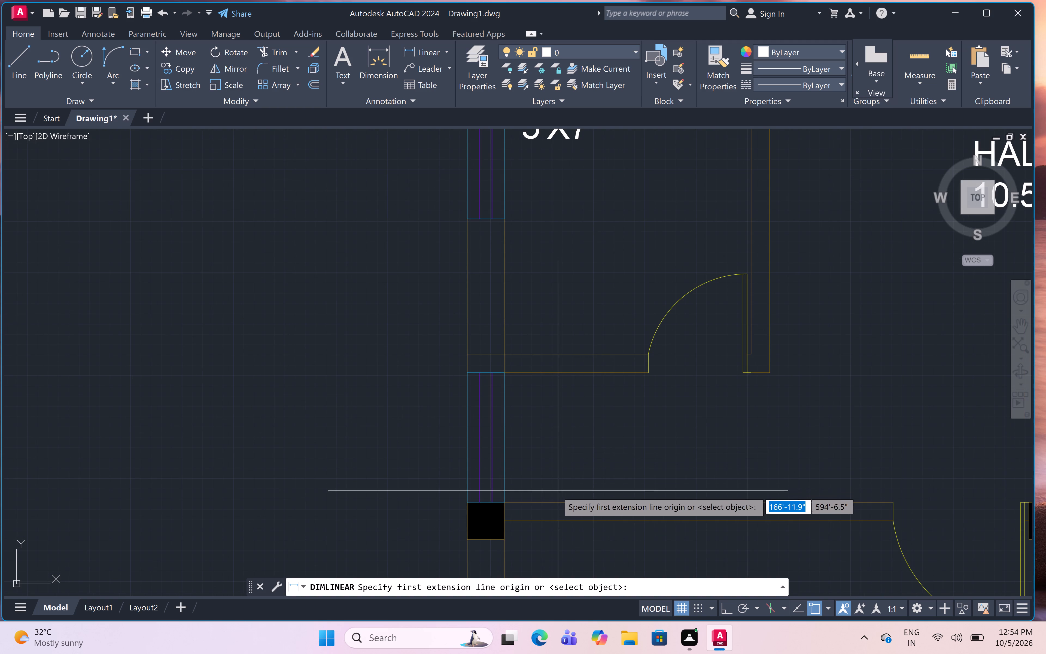
{"action": "left_click", "coordinate": [502, 505]}
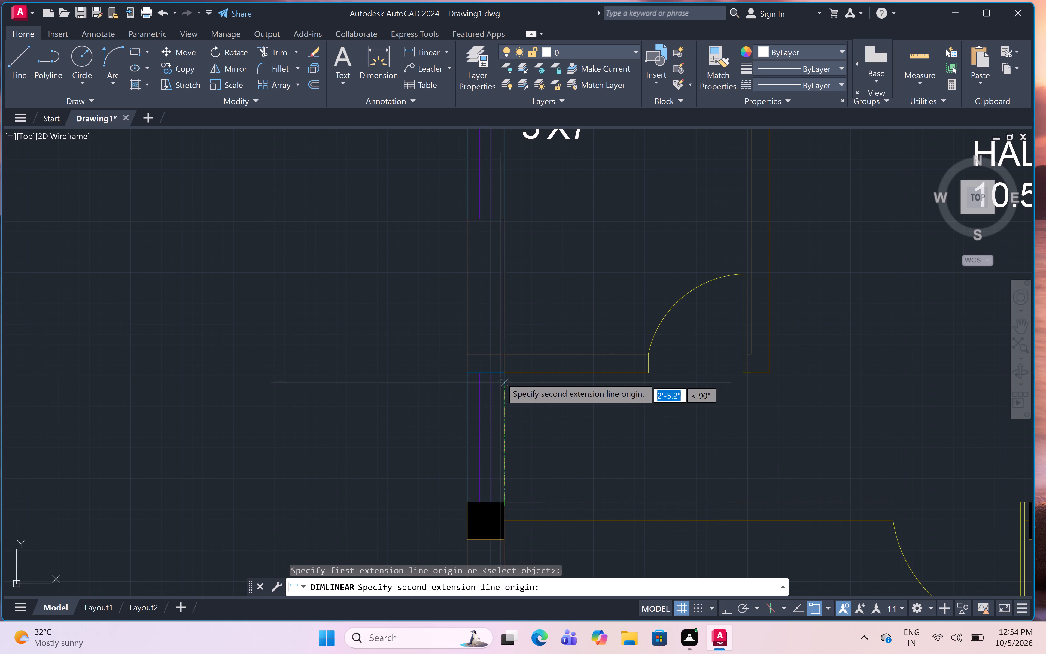
{"action": "left_click_drag", "start_coordinate": [504, 372], "coordinate": [507, 372]}
{"action": "left_click", "coordinate": [596, 372]}
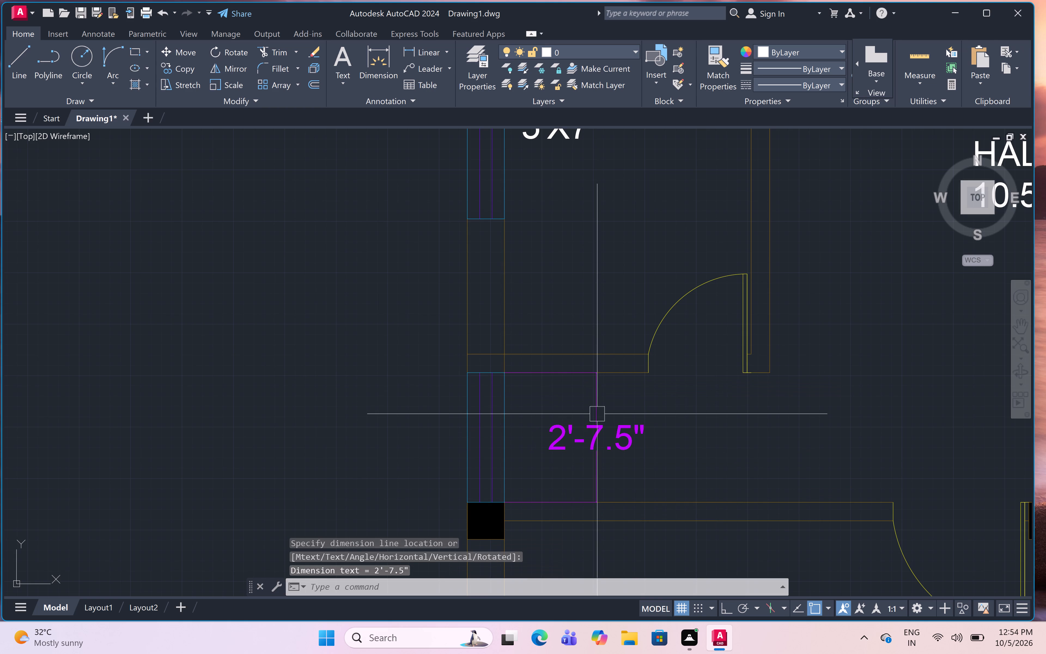
Replace the text of the vertical dimension between the wash room and the kitchen with 2.5' and end text editing.
{"action": "double_click", "coordinate": [598, 439]}
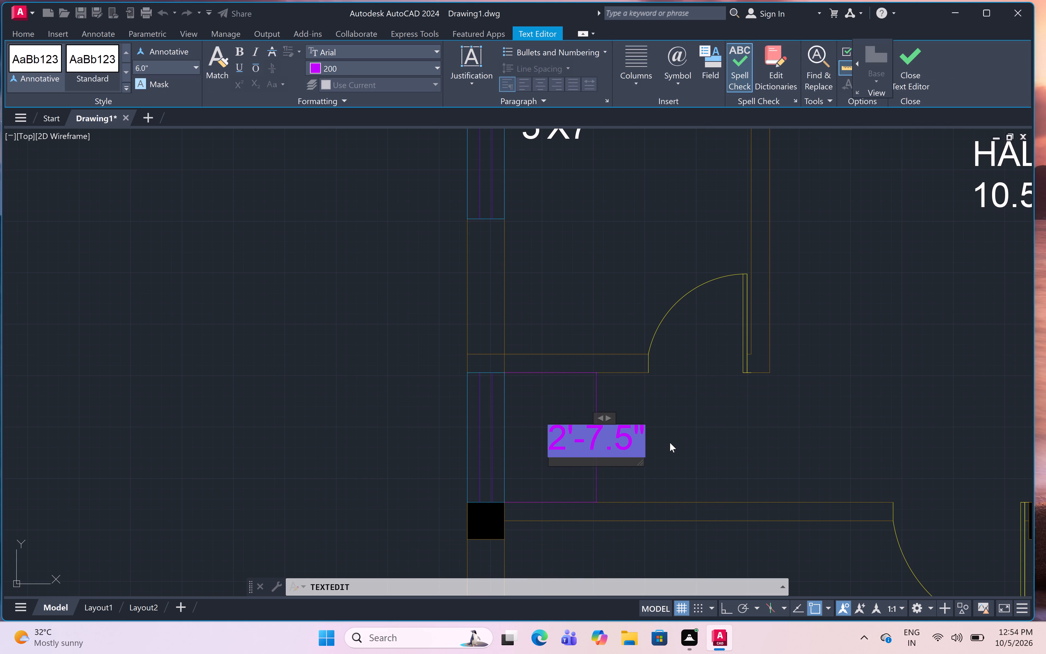
{"action": "key", "text": "BackSpace"}
{"action": "key", "text": "BackSpace"}
{"action": "left_click", "coordinate": [637, 436]}
{"action": "key", "text": "BackSpace"}
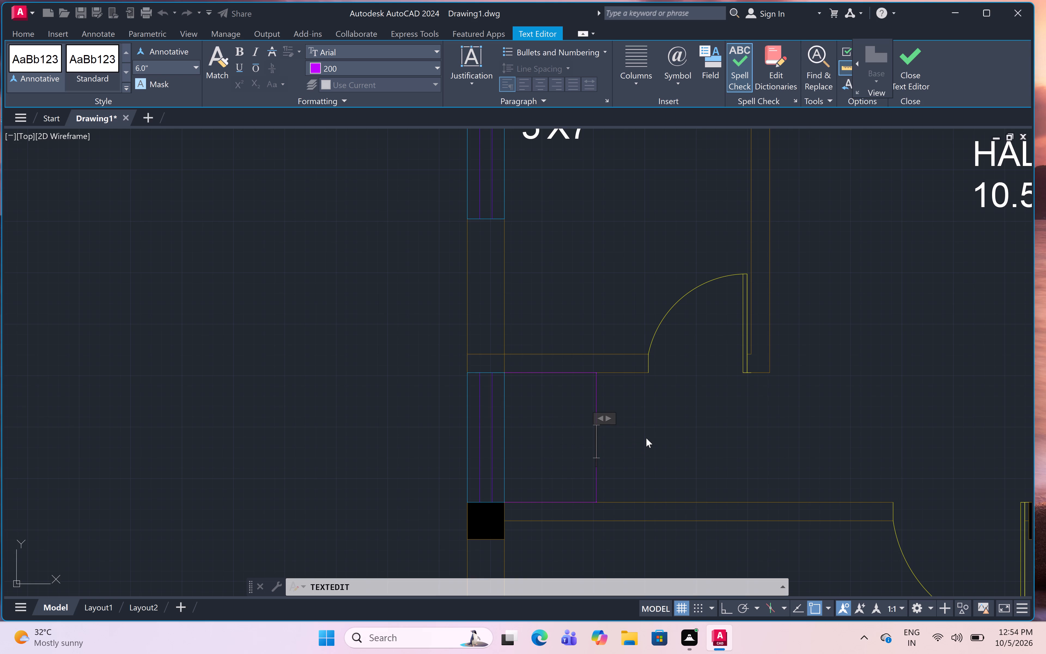
{"action": "key", "text": "2"}
{"action": "type", "text": ".5"}
{"action": "key", "text": "apostrophe"}
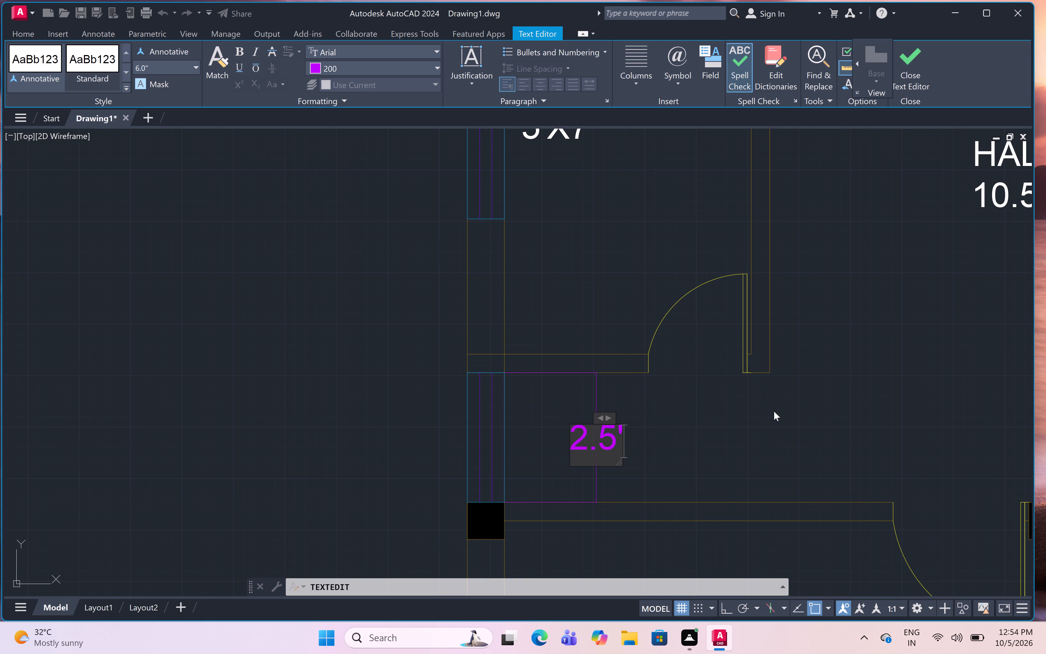
{"action": "left_click", "coordinate": [684, 422]}
{"action": "scroll", "coordinate": [710, 419], "scroll_direction": "down", "scroll_amount": 1}
{"action": "scroll", "coordinate": [710, 419], "scroll_direction": "up", "scroll_amount": 1}
{"action": "scroll", "coordinate": [710, 419], "scroll_direction": "down", "scroll_amount": 1}
{"action": "scroll", "coordinate": [710, 419], "scroll_direction": "up", "scroll_amount": 7}
{"action": "scroll", "coordinate": [710, 419], "scroll_direction": "down", "scroll_amount": 3}
{"action": "scroll", "coordinate": [710, 416], "scroll_direction": "up", "scroll_amount": 2}
{"action": "scroll", "coordinate": [710, 416], "scroll_direction": "down", "scroll_amount": 2}
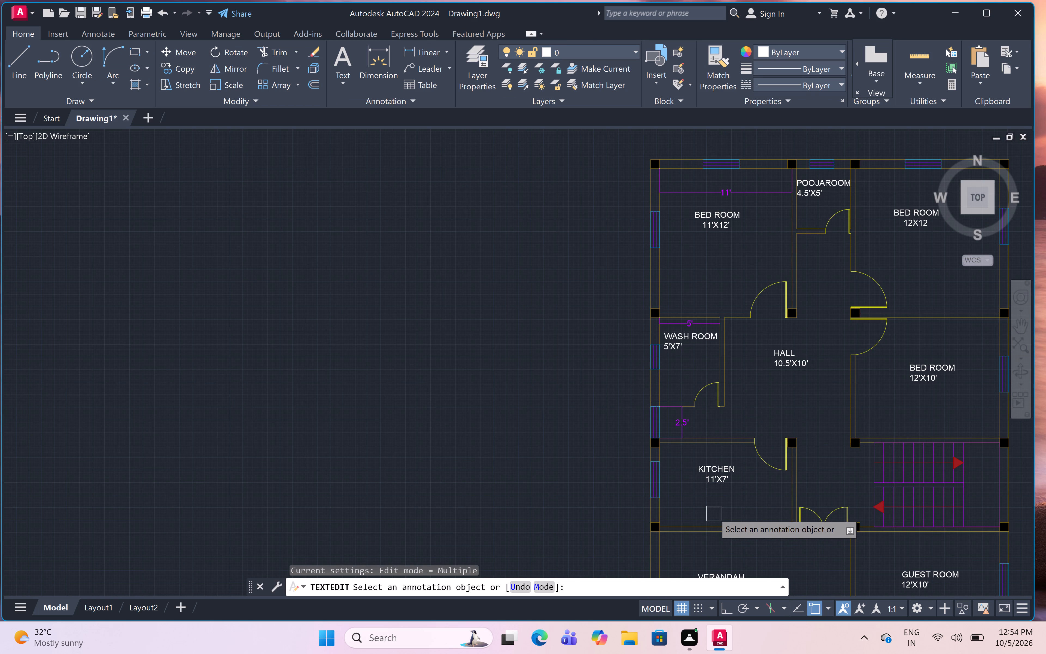
{"action": "scroll", "coordinate": [673, 527], "scroll_direction": "up", "scroll_amount": 3}
{"action": "scroll", "coordinate": [673, 527], "scroll_direction": "down", "scroll_amount": 2}
{"action": "scroll", "coordinate": [673, 527], "scroll_direction": "up", "scroll_amount": 2}
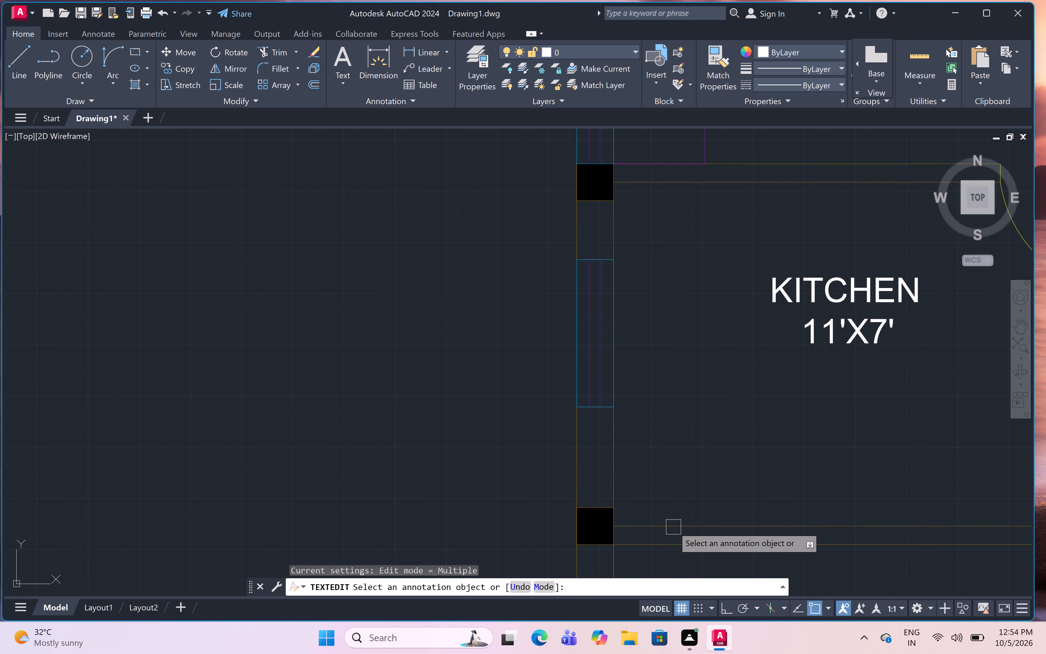
{"action": "key", "text": "Escape"}
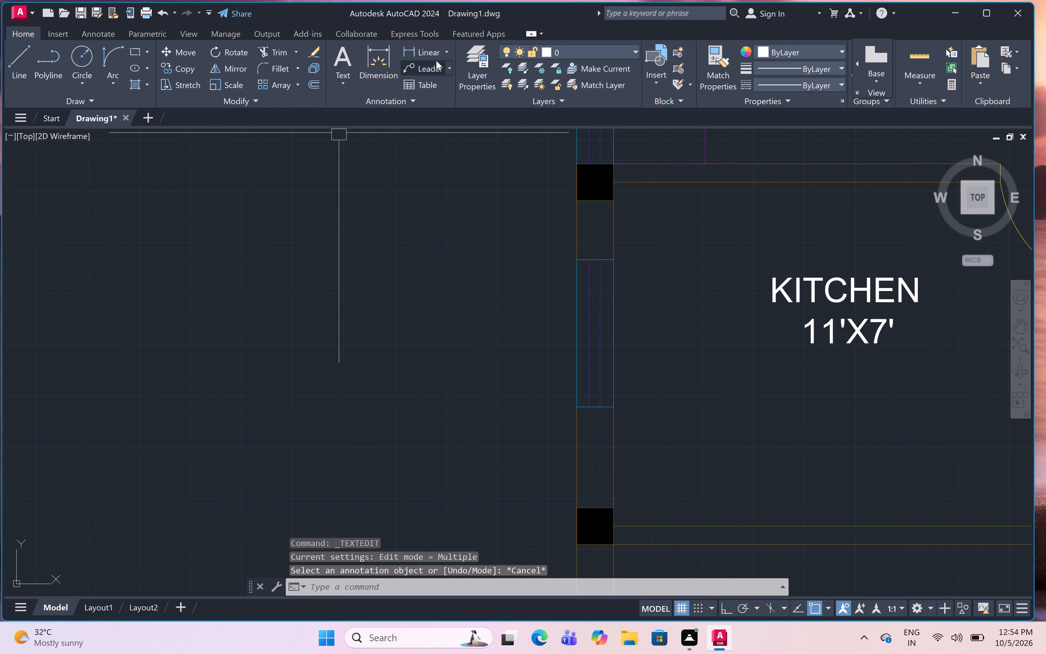
Add a vertical linear dimension for the kitchen's inner height, placed just inside the wall with the window.
{"action": "left_click", "coordinate": [429, 51]}
{"action": "left_click", "coordinate": [429, 46]}
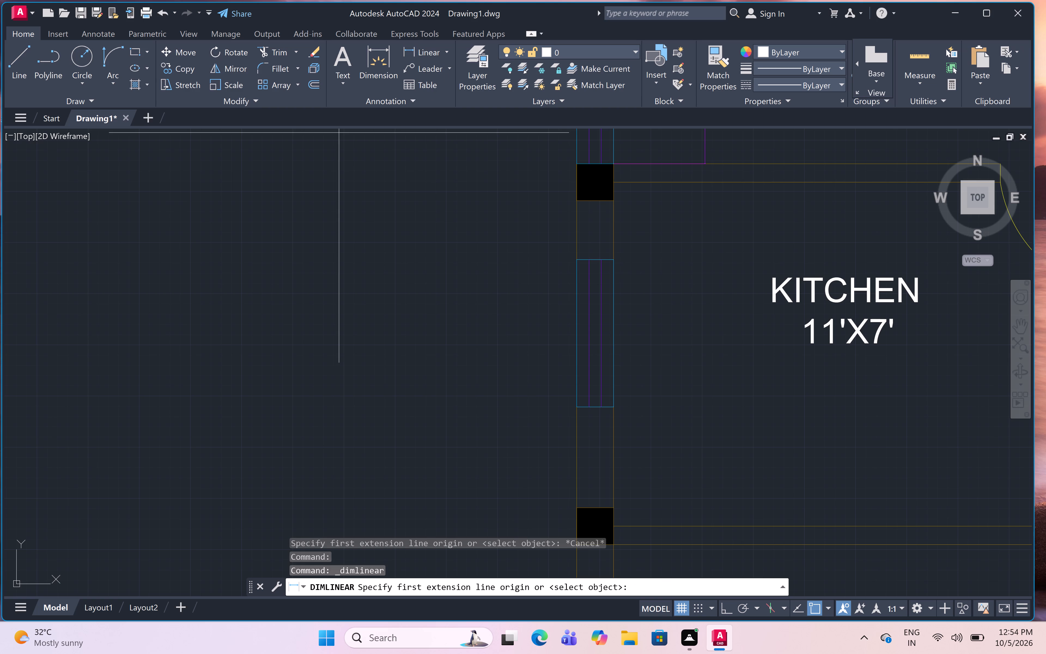
{"action": "left_click", "coordinate": [615, 180]}
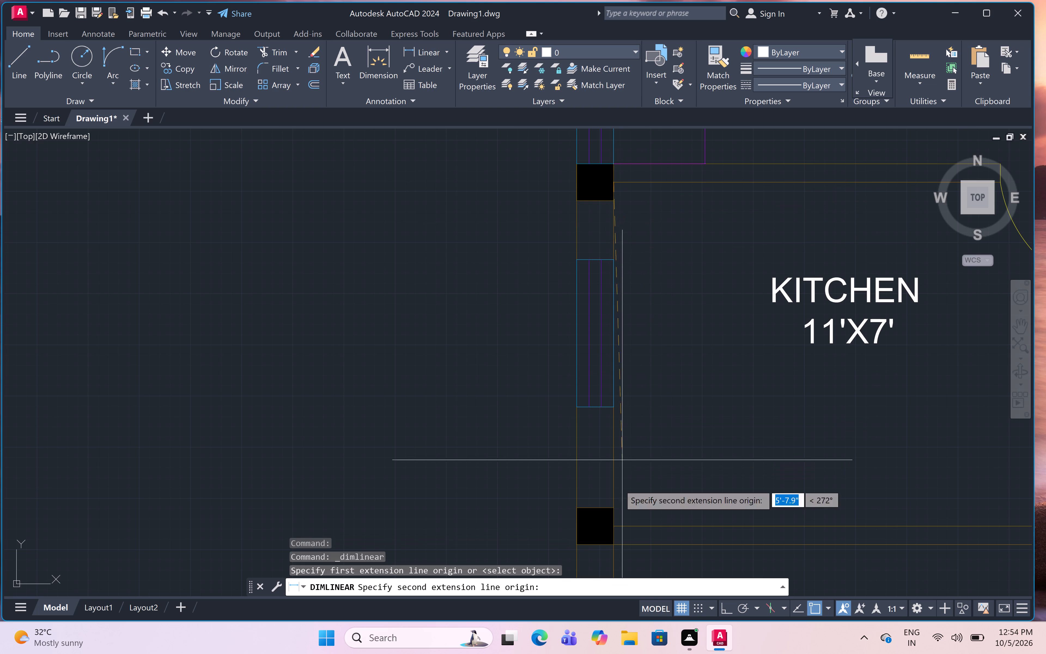
{"action": "left_click", "coordinate": [612, 524]}
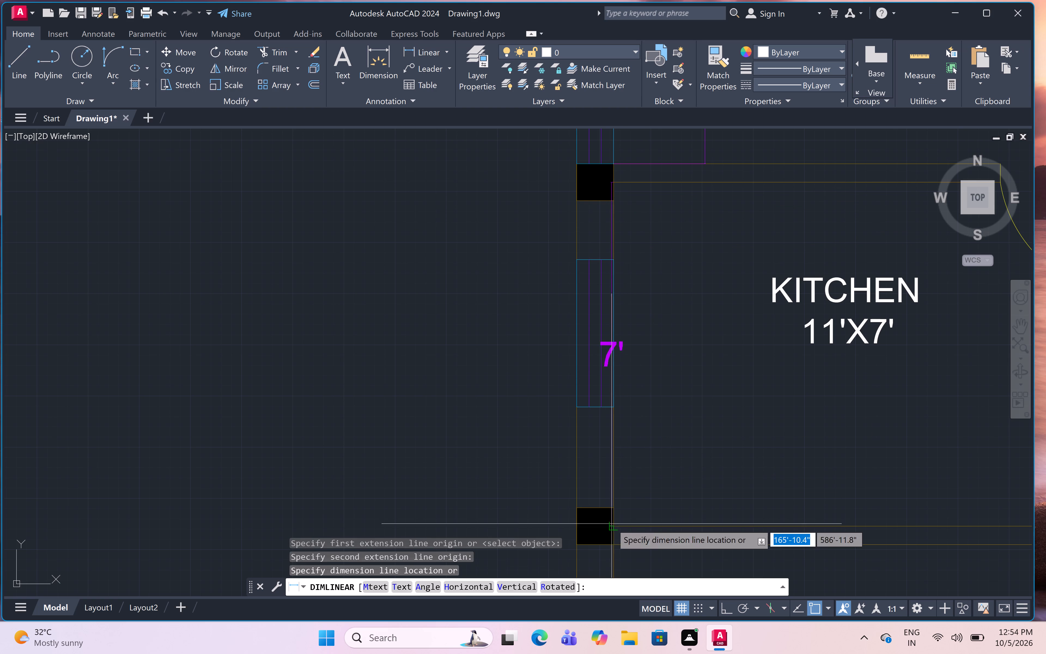
{"action": "left_click", "coordinate": [662, 523]}
{"action": "scroll", "coordinate": [677, 392], "scroll_direction": "down", "scroll_amount": 1}
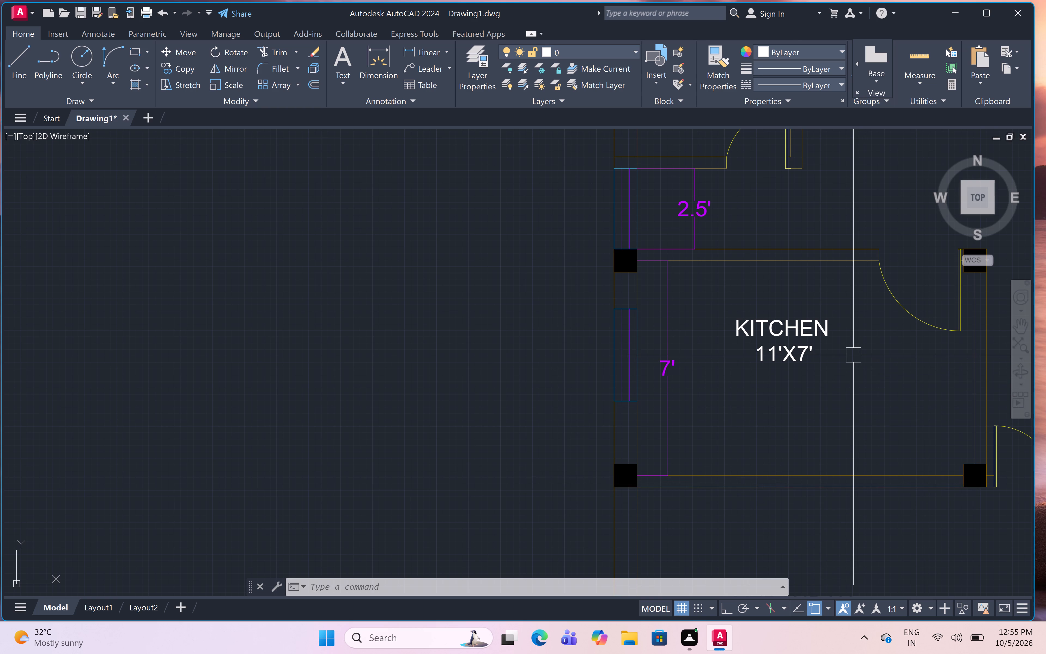
Review the dimensions placed so far and the undimensioned rooms across the kitchen, verandah and overall floor plan.
{"action": "scroll", "coordinate": [853, 356], "scroll_direction": "down", "scroll_amount": 1}
{"action": "scroll", "coordinate": [853, 356], "scroll_direction": "up", "scroll_amount": 2}
{"action": "scroll", "coordinate": [853, 356], "scroll_direction": "down", "scroll_amount": 1}
{"action": "scroll", "coordinate": [853, 356], "scroll_direction": "up", "scroll_amount": 1}
{"action": "scroll", "coordinate": [853, 356], "scroll_direction": "down", "scroll_amount": 1}
{"action": "scroll", "coordinate": [853, 356], "scroll_direction": "up", "scroll_amount": 2}
{"action": "scroll", "coordinate": [853, 356], "scroll_direction": "down", "scroll_amount": 4}
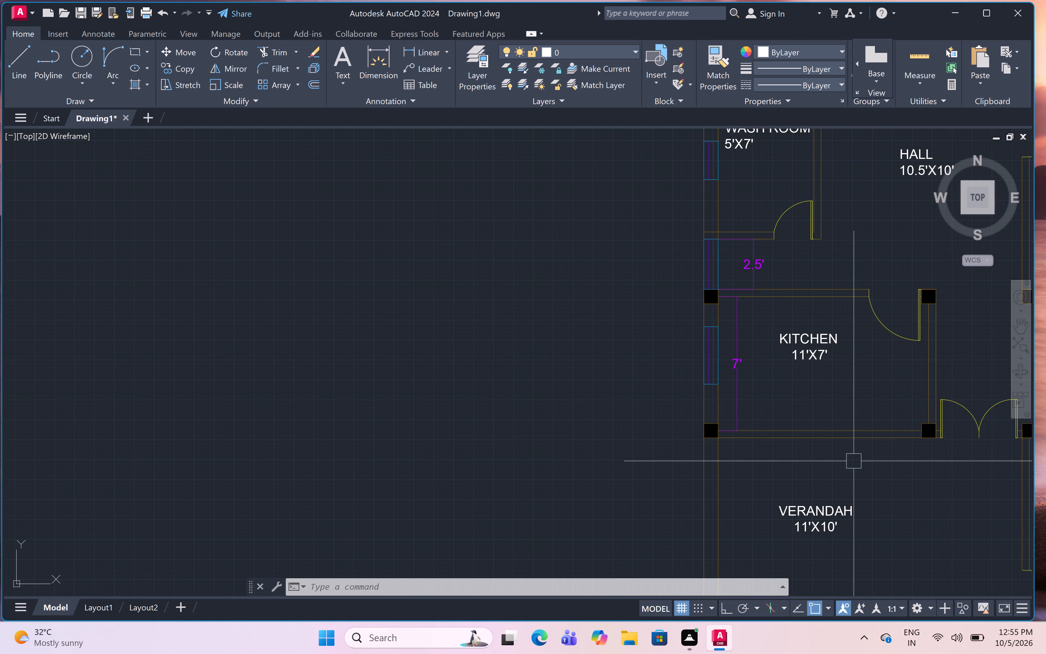
{"action": "scroll", "coordinate": [813, 360], "scroll_direction": "down", "scroll_amount": 2}
{"action": "scroll", "coordinate": [813, 360], "scroll_direction": "up", "scroll_amount": 2}
{"action": "scroll", "coordinate": [799, 444], "scroll_direction": "down", "scroll_amount": 2}
{"action": "scroll", "coordinate": [799, 445], "scroll_direction": "up", "scroll_amount": 2}
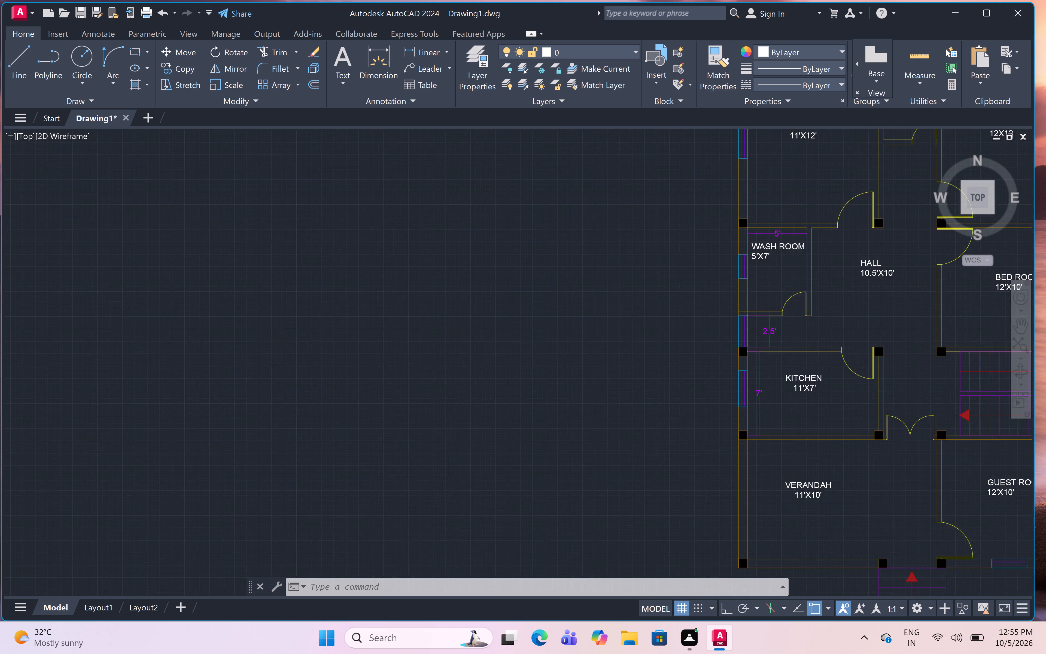
{"action": "scroll", "coordinate": [770, 437], "scroll_direction": "down", "scroll_amount": 1}
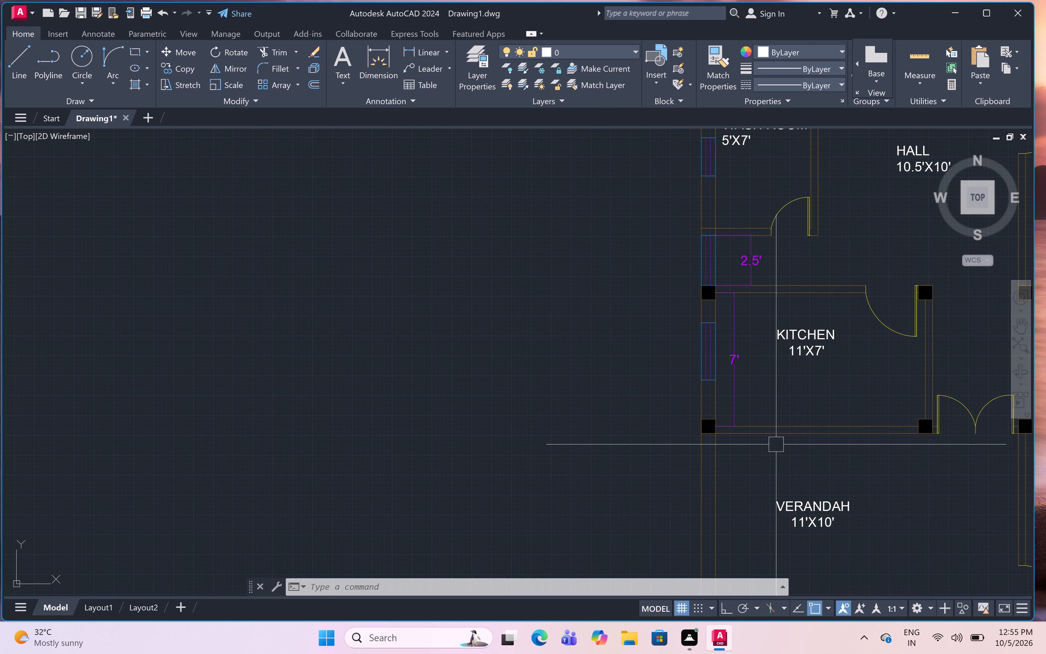
{"action": "scroll", "coordinate": [770, 437], "scroll_direction": "up", "scroll_amount": 1}
{"action": "scroll", "coordinate": [769, 425], "scroll_direction": "down", "scroll_amount": 3}
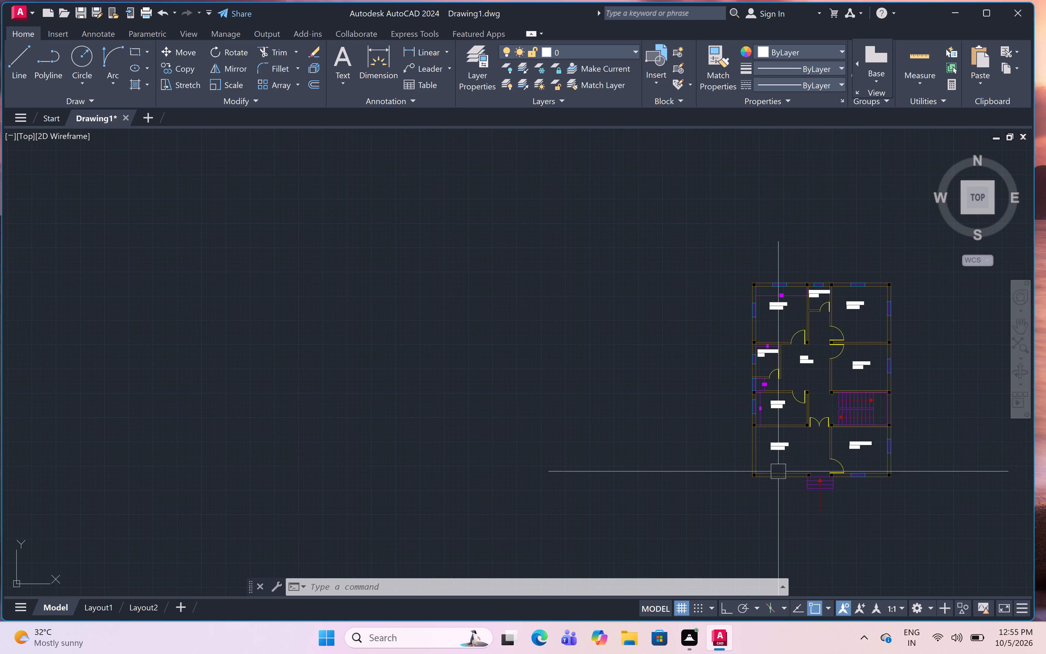
{"action": "scroll", "coordinate": [776, 459], "scroll_direction": "up", "scroll_amount": 3}
{"action": "scroll", "coordinate": [776, 459], "scroll_direction": "down", "scroll_amount": 1}
{"action": "scroll", "coordinate": [776, 459], "scroll_direction": "up", "scroll_amount": 1}
{"action": "scroll", "coordinate": [776, 459], "scroll_direction": "down", "scroll_amount": 2}
{"action": "scroll", "coordinate": [776, 459], "scroll_direction": "up", "scroll_amount": 3}
{"action": "scroll", "coordinate": [776, 459], "scroll_direction": "down", "scroll_amount": 4}
{"action": "scroll", "coordinate": [776, 459], "scroll_direction": "up", "scroll_amount": 1}
{"action": "scroll", "coordinate": [776, 459], "scroll_direction": "down", "scroll_amount": 1}
{"action": "scroll", "coordinate": [776, 459], "scroll_direction": "up", "scroll_amount": 2}
{"action": "scroll", "coordinate": [776, 459], "scroll_direction": "down", "scroll_amount": 1}
{"action": "scroll", "coordinate": [776, 459], "scroll_direction": "up", "scroll_amount": 2}
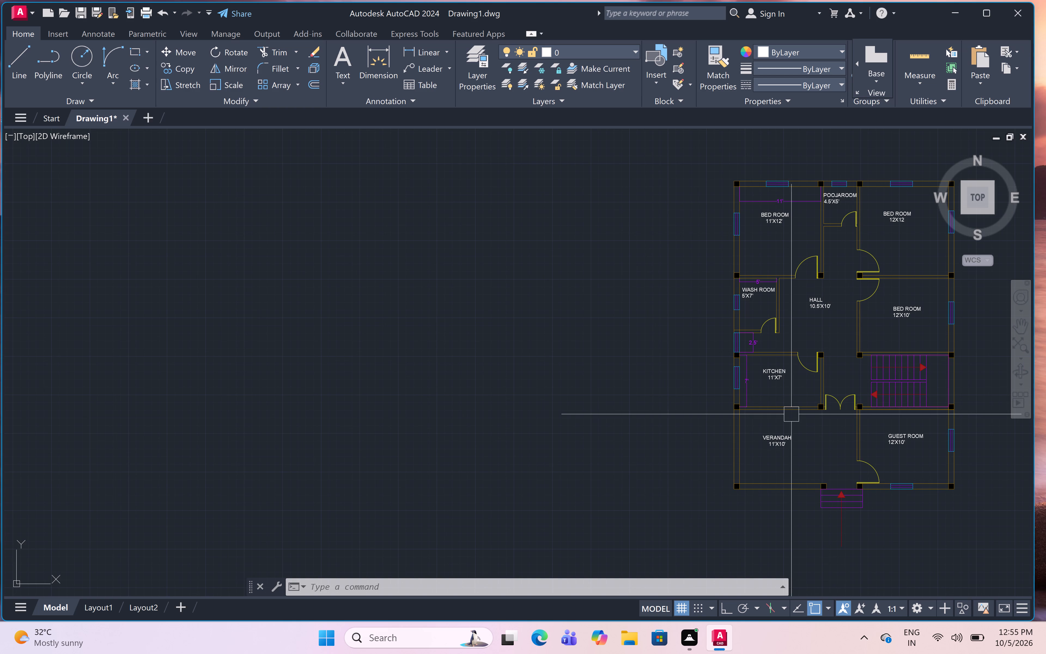
Add a vertical linear dimension for the verandah's inner height, placed just inside its outer wall beside the room label.
{"action": "scroll", "coordinate": [792, 431], "scroll_direction": "up", "scroll_amount": 1}
{"action": "scroll", "coordinate": [792, 431], "scroll_direction": "down", "scroll_amount": 2}
{"action": "scroll", "coordinate": [792, 431], "scroll_direction": "up", "scroll_amount": 2}
{"action": "scroll", "coordinate": [792, 431], "scroll_direction": "down", "scroll_amount": 1}
{"action": "scroll", "coordinate": [792, 431], "scroll_direction": "up", "scroll_amount": 2}
{"action": "scroll", "coordinate": [801, 451], "scroll_direction": "up", "scroll_amount": 4}
{"action": "scroll", "coordinate": [801, 451], "scroll_direction": "down", "scroll_amount": 1}
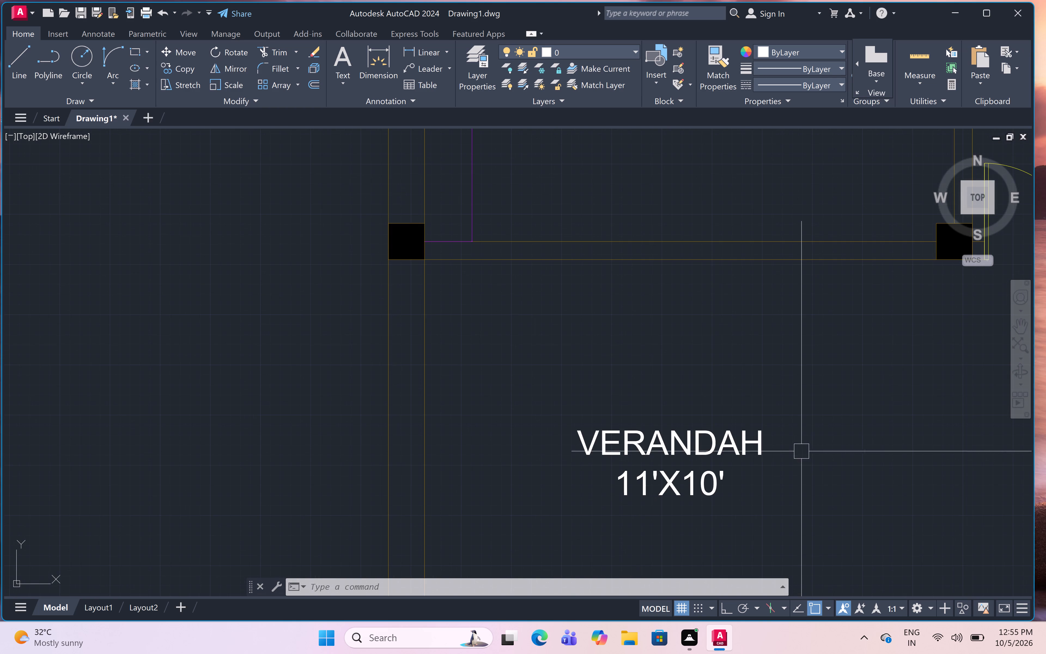
{"action": "scroll", "coordinate": [787, 423], "scroll_direction": "down", "scroll_amount": 1}
{"action": "scroll", "coordinate": [787, 423], "scroll_direction": "up", "scroll_amount": 1}
{"action": "scroll", "coordinate": [787, 423], "scroll_direction": "down", "scroll_amount": 1}
{"action": "scroll", "coordinate": [787, 423], "scroll_direction": "up", "scroll_amount": 2}
{"action": "scroll", "coordinate": [787, 423], "scroll_direction": "down", "scroll_amount": 1}
{"action": "scroll", "coordinate": [708, 336], "scroll_direction": "down", "scroll_amount": 2}
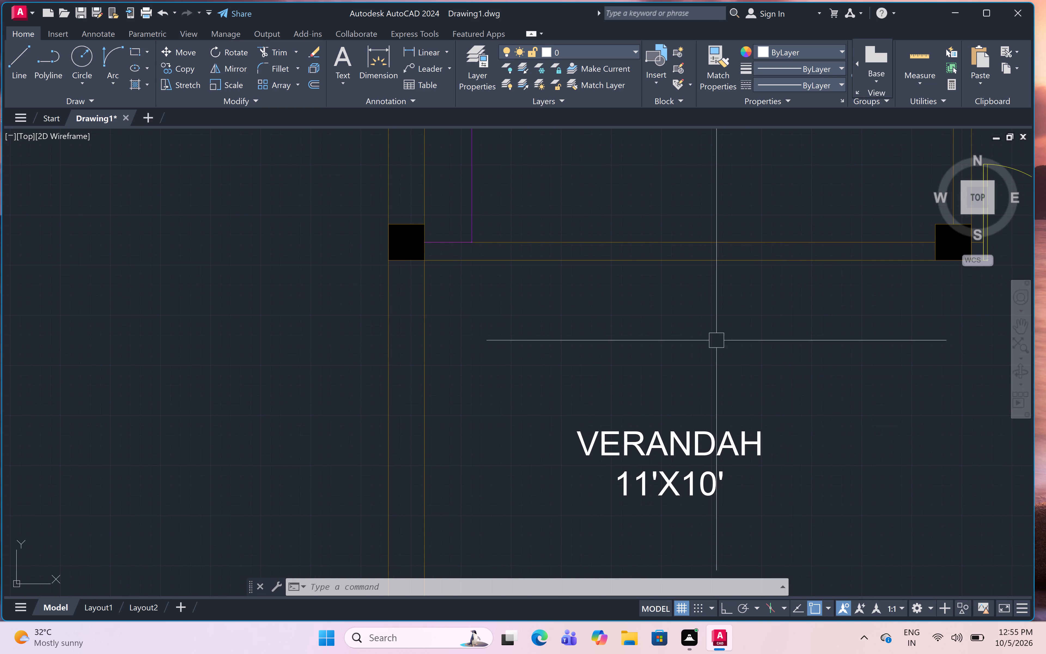
{"action": "scroll", "coordinate": [708, 336], "scroll_direction": "down", "scroll_amount": 3}
{"action": "scroll", "coordinate": [723, 374], "scroll_direction": "down", "scroll_amount": 2}
{"action": "scroll", "coordinate": [723, 374], "scroll_direction": "up", "scroll_amount": 5}
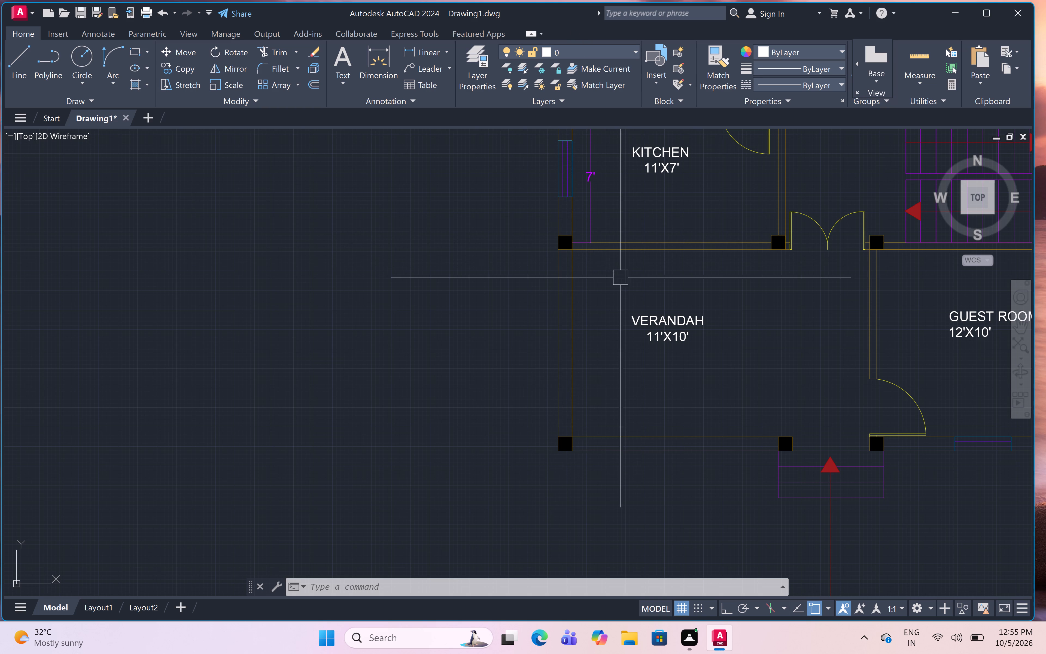
{"action": "left_click", "coordinate": [431, 51]}
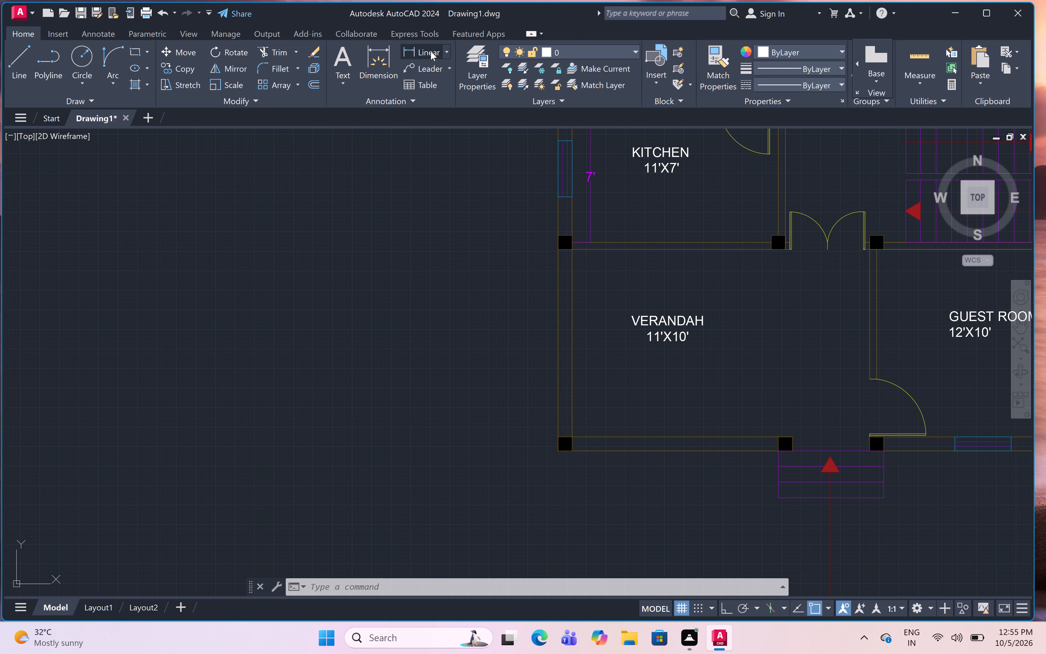
{"action": "left_click", "coordinate": [573, 250]}
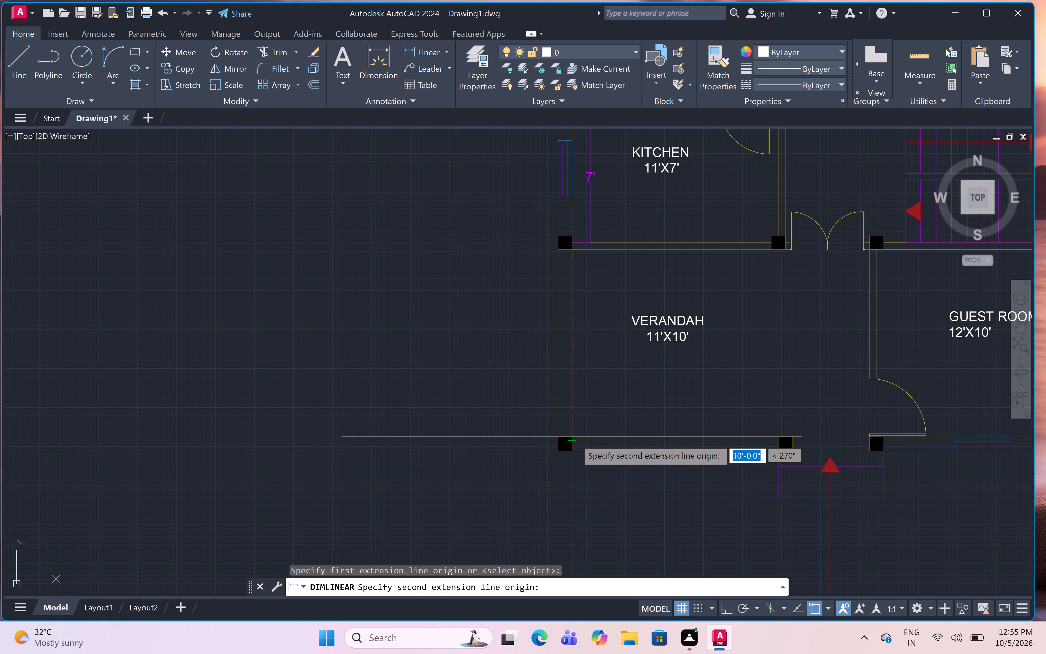
{"action": "left_click", "coordinate": [576, 439]}
{"action": "left_click", "coordinate": [606, 430]}
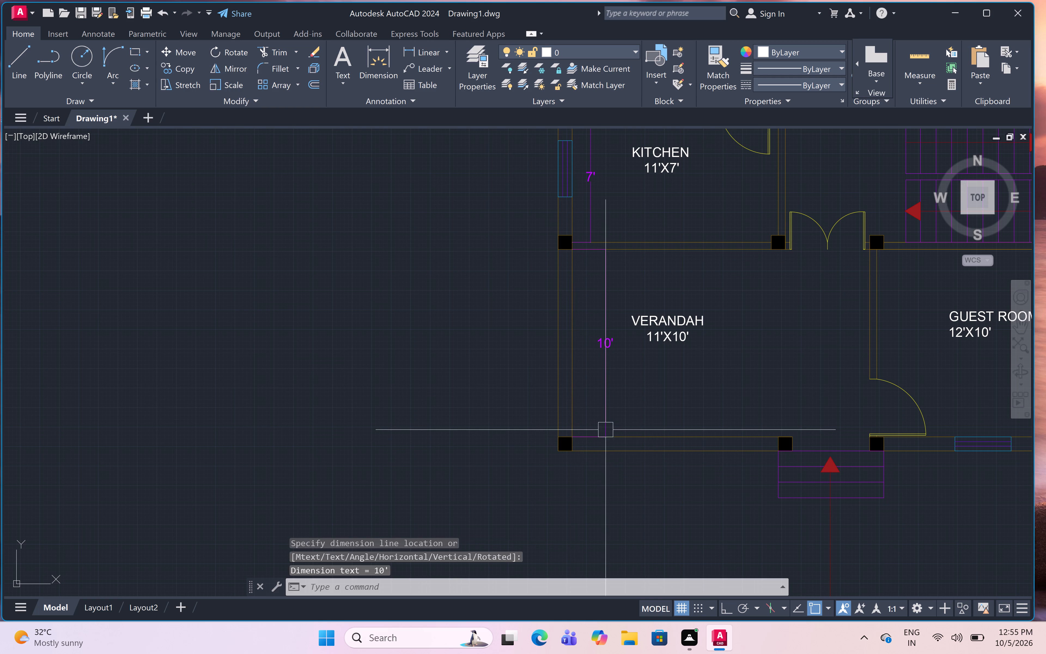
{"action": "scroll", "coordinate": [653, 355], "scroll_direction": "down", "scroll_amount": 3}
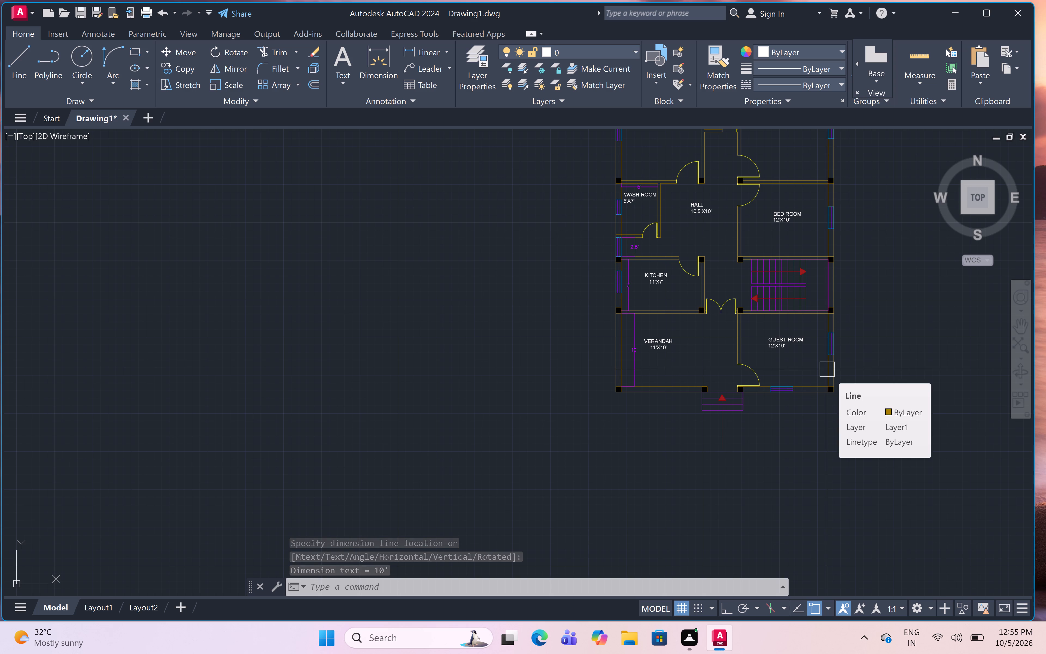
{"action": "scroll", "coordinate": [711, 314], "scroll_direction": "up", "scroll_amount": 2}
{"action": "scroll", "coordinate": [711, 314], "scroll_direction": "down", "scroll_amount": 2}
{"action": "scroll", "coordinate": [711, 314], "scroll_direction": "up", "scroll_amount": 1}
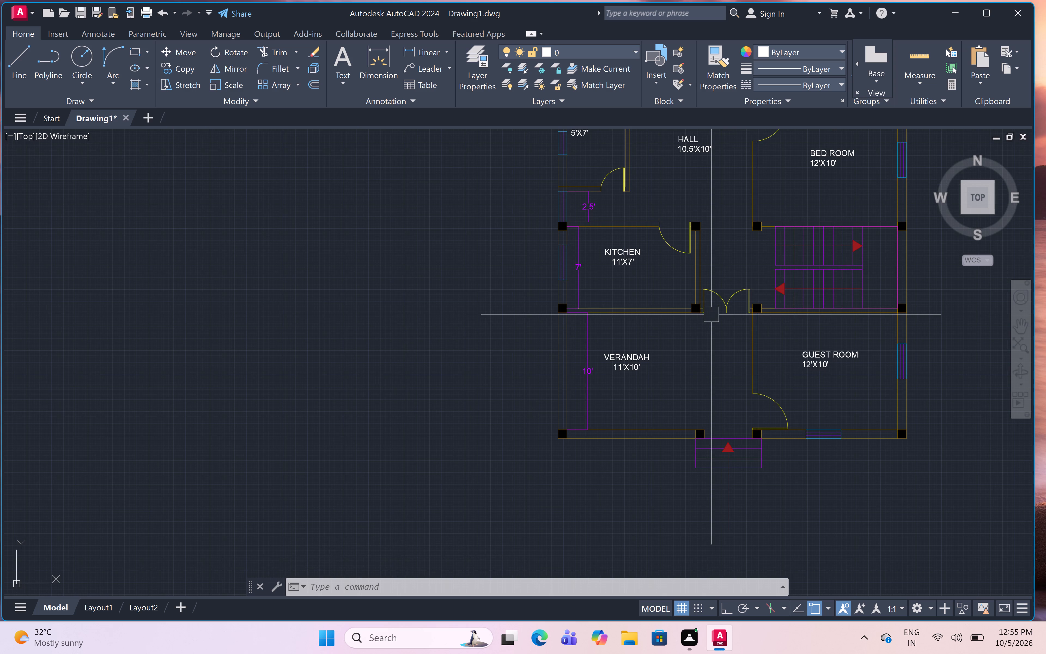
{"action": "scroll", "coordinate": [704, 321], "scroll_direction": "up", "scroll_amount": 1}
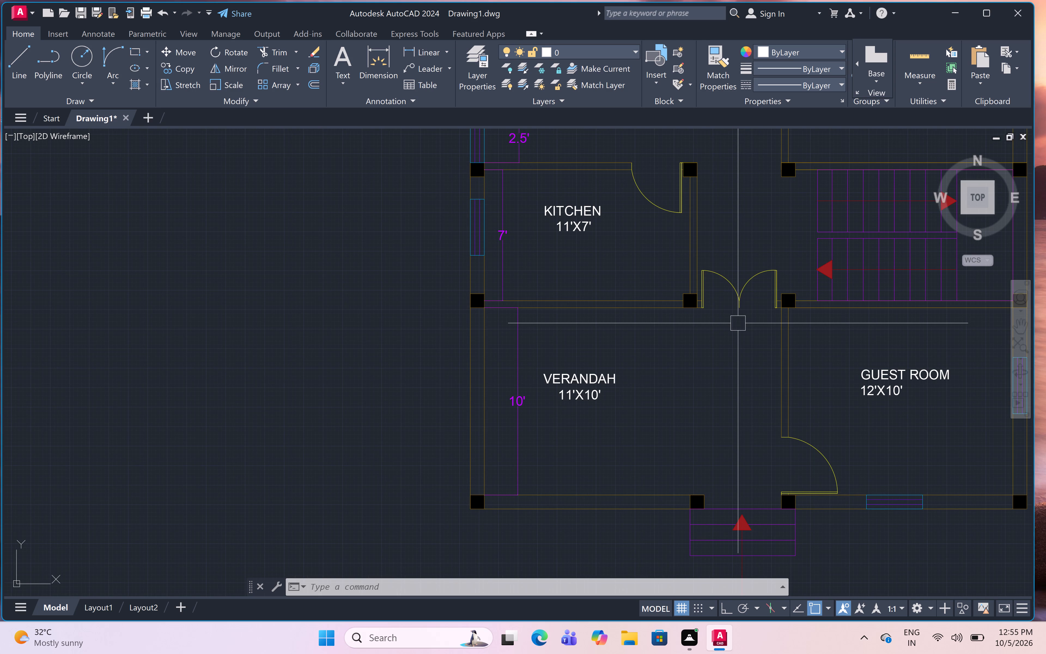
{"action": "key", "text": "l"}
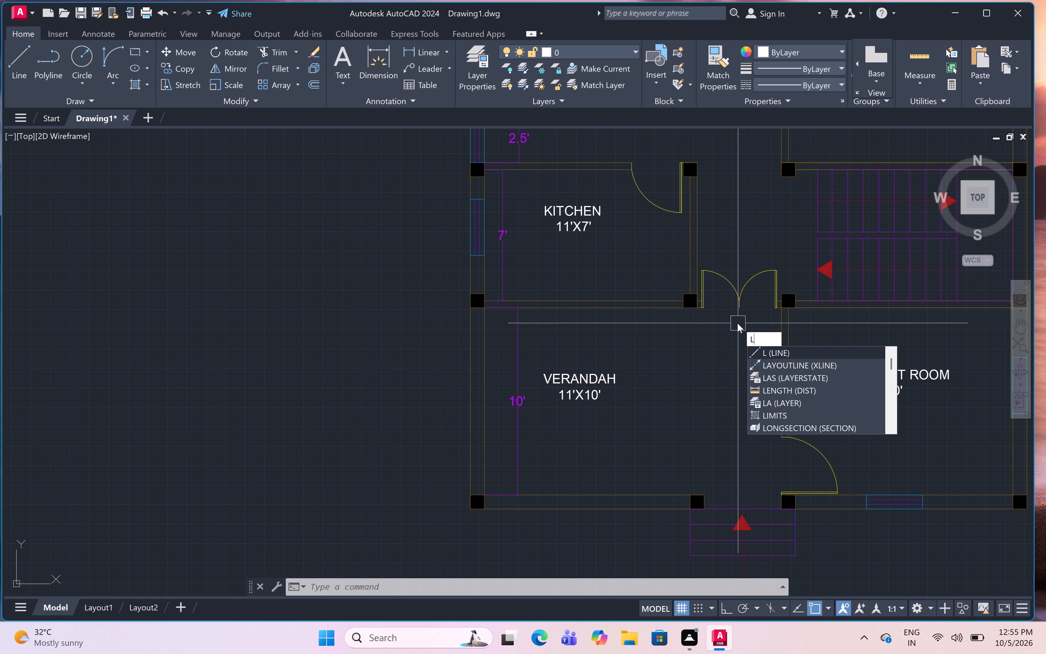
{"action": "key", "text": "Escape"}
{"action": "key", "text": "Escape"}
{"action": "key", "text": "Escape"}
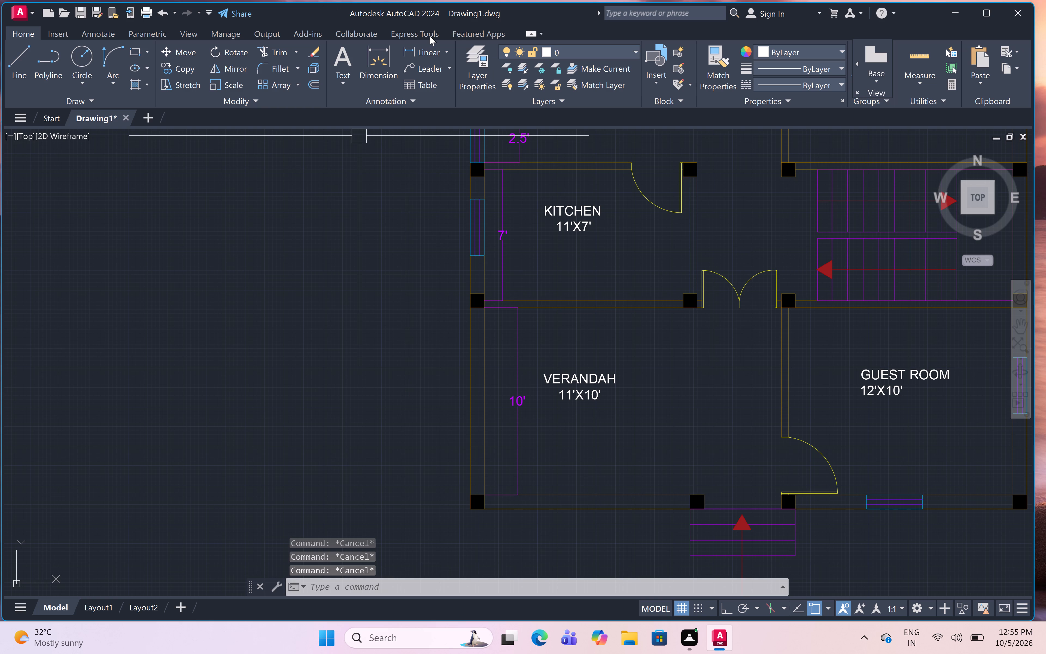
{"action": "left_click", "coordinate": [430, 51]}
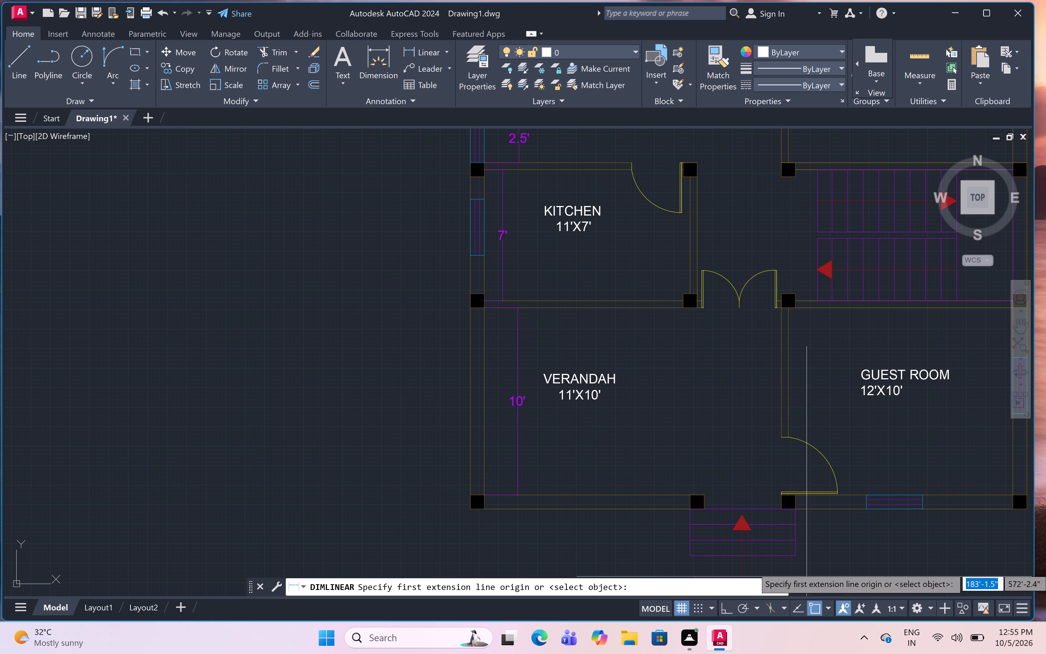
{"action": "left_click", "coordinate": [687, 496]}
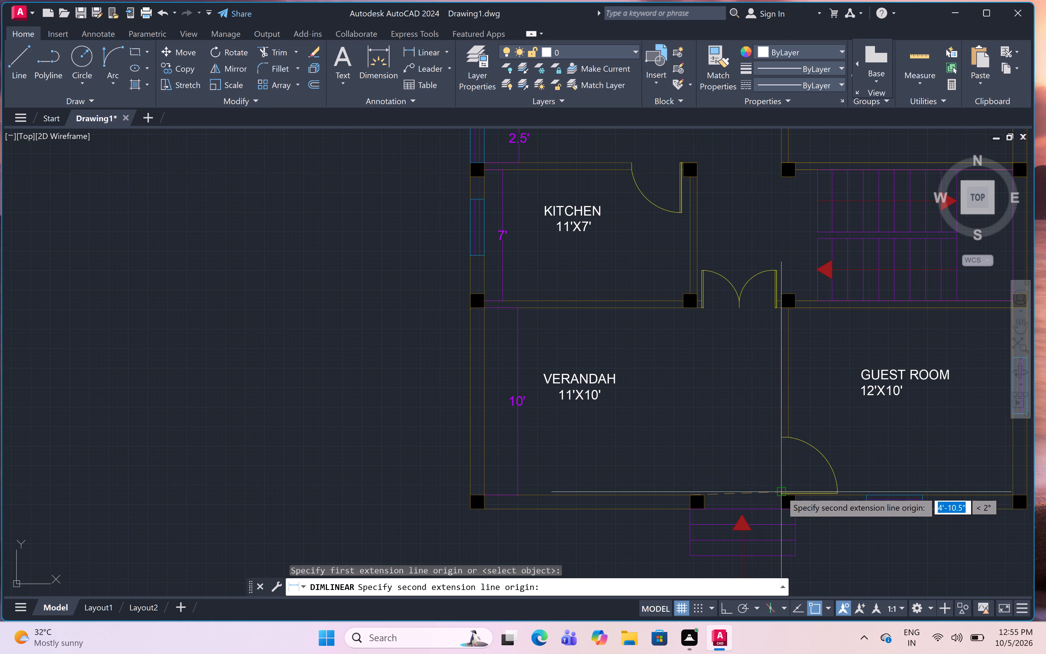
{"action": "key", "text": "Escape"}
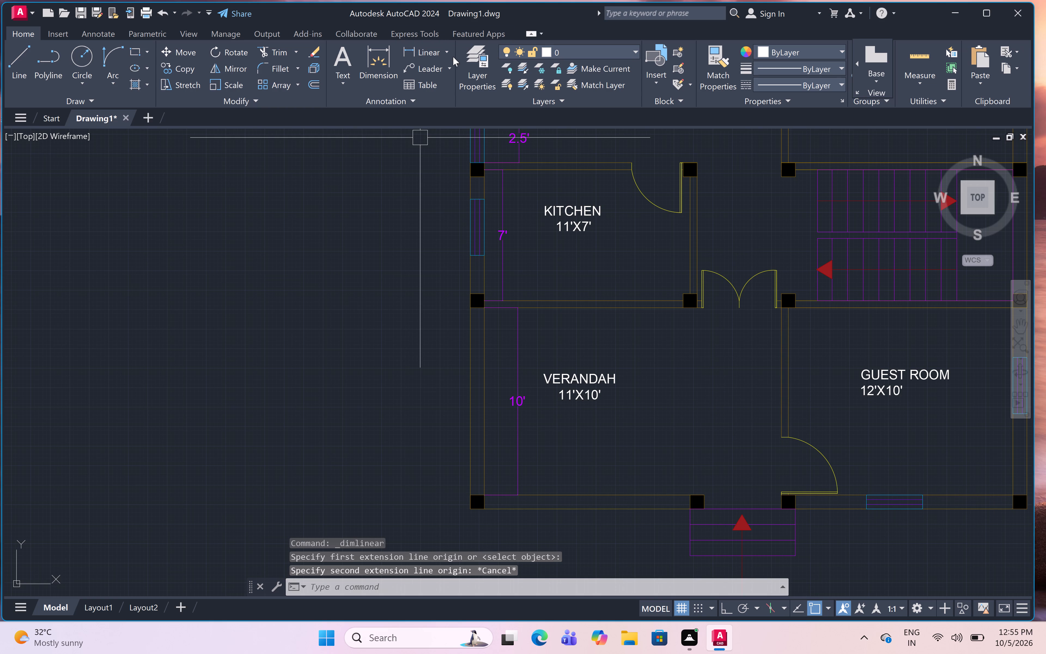
Add a horizontal linear dimension between the two columns flanking the double door, with its dimension line placed inside the verandah.
{"action": "left_click", "coordinate": [429, 48]}
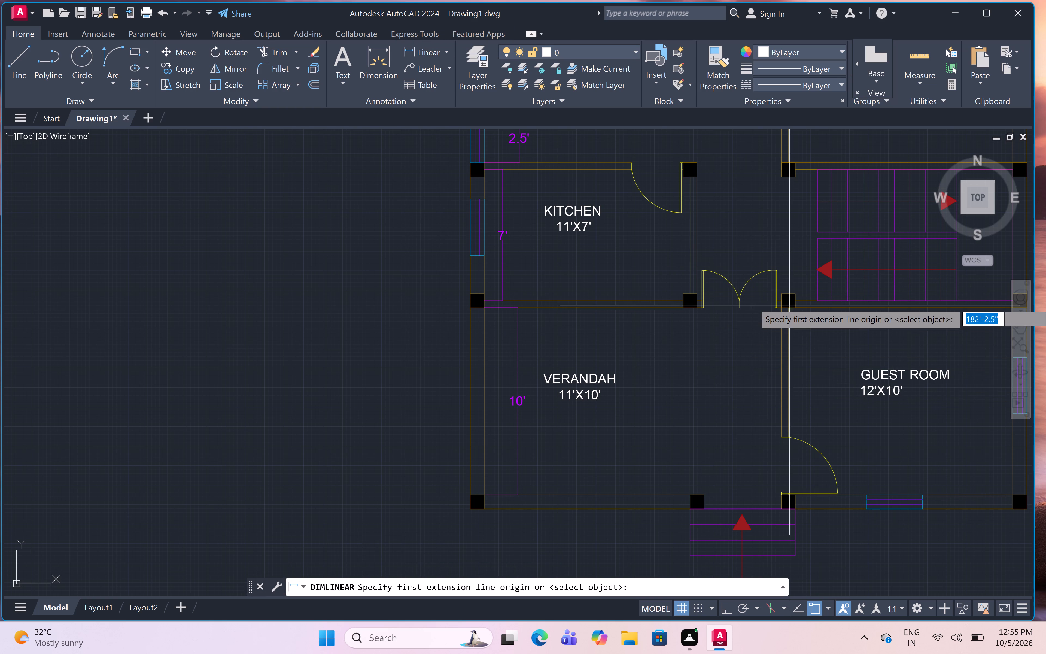
{"action": "scroll", "coordinate": [790, 303], "scroll_direction": "up", "scroll_amount": 1}
{"action": "scroll", "coordinate": [790, 303], "scroll_direction": "down", "scroll_amount": 2}
{"action": "scroll", "coordinate": [790, 303], "scroll_direction": "up", "scroll_amount": 1}
{"action": "scroll", "coordinate": [790, 303], "scroll_direction": "down", "scroll_amount": 2}
{"action": "scroll", "coordinate": [790, 303], "scroll_direction": "up", "scroll_amount": 1}
{"action": "scroll", "coordinate": [790, 303], "scroll_direction": "down", "scroll_amount": 1}
{"action": "scroll", "coordinate": [790, 303], "scroll_direction": "up", "scroll_amount": 1}
{"action": "scroll", "coordinate": [735, 285], "scroll_direction": "up", "scroll_amount": 1}
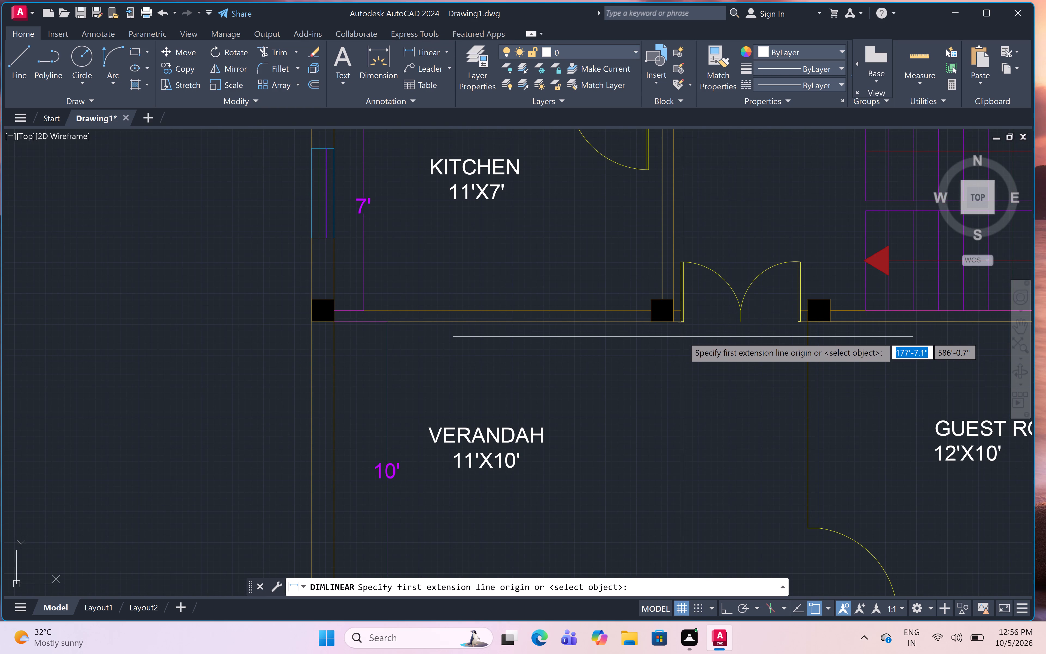
{"action": "scroll", "coordinate": [692, 274], "scroll_direction": "up", "scroll_amount": 2}
{"action": "scroll", "coordinate": [692, 274], "scroll_direction": "down", "scroll_amount": 3}
{"action": "scroll", "coordinate": [692, 274], "scroll_direction": "up", "scroll_amount": 1}
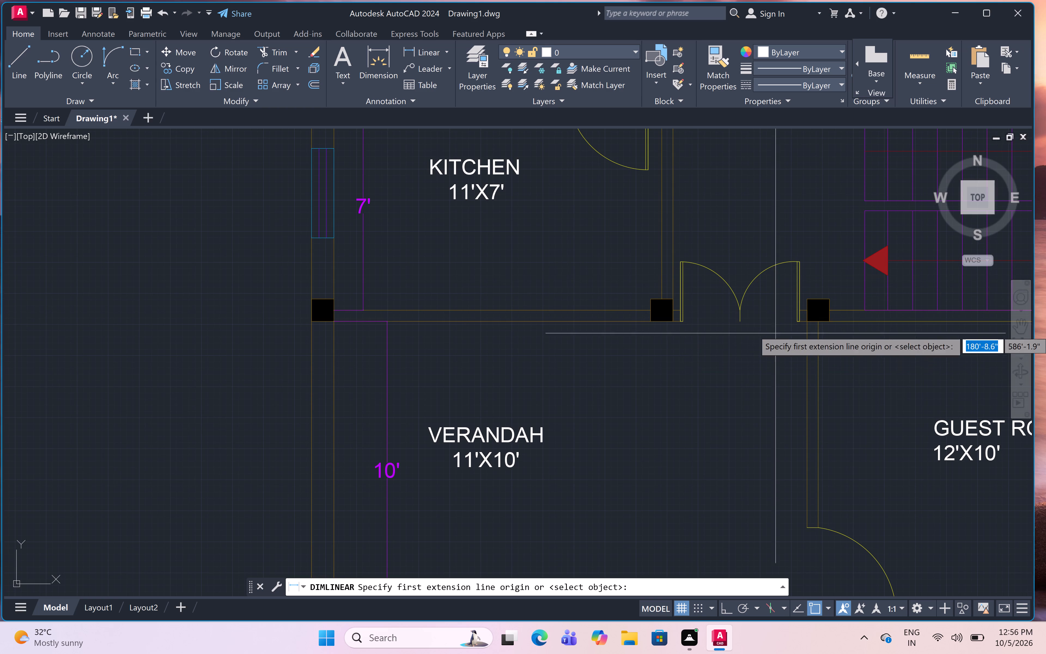
{"action": "scroll", "coordinate": [794, 317], "scroll_direction": "up", "scroll_amount": 1}
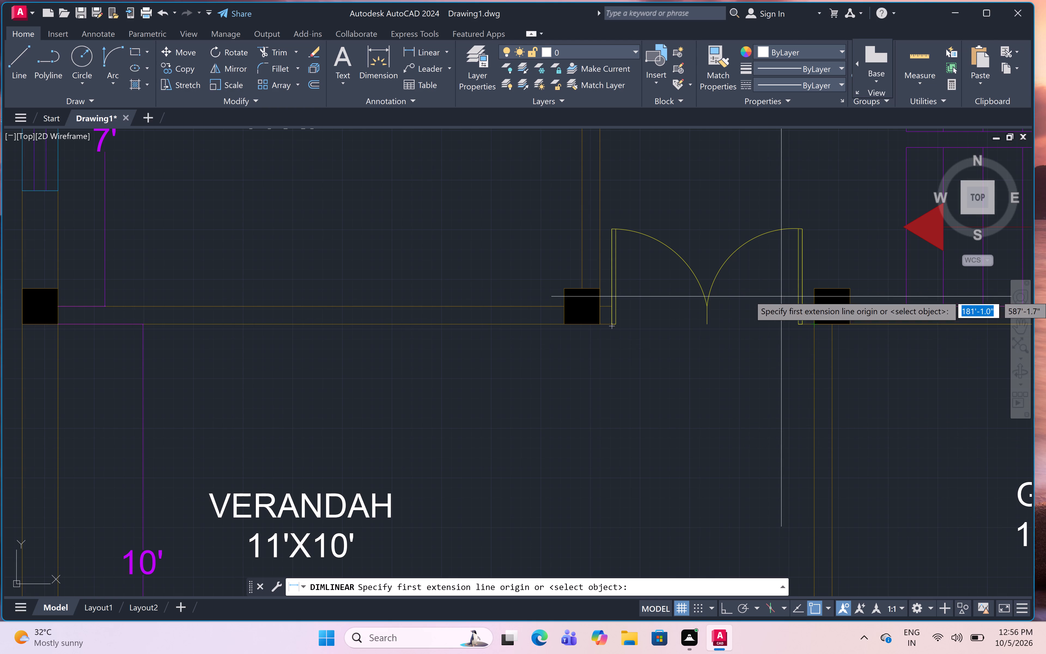
{"action": "left_click", "coordinate": [599, 324]}
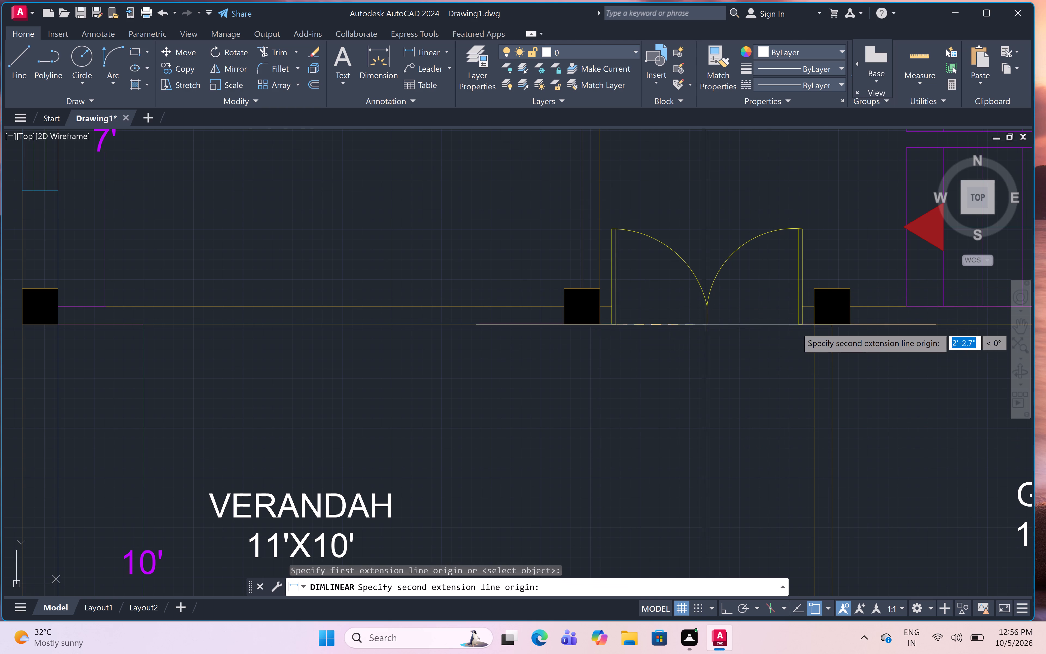
{"action": "left_click", "coordinate": [817, 324]}
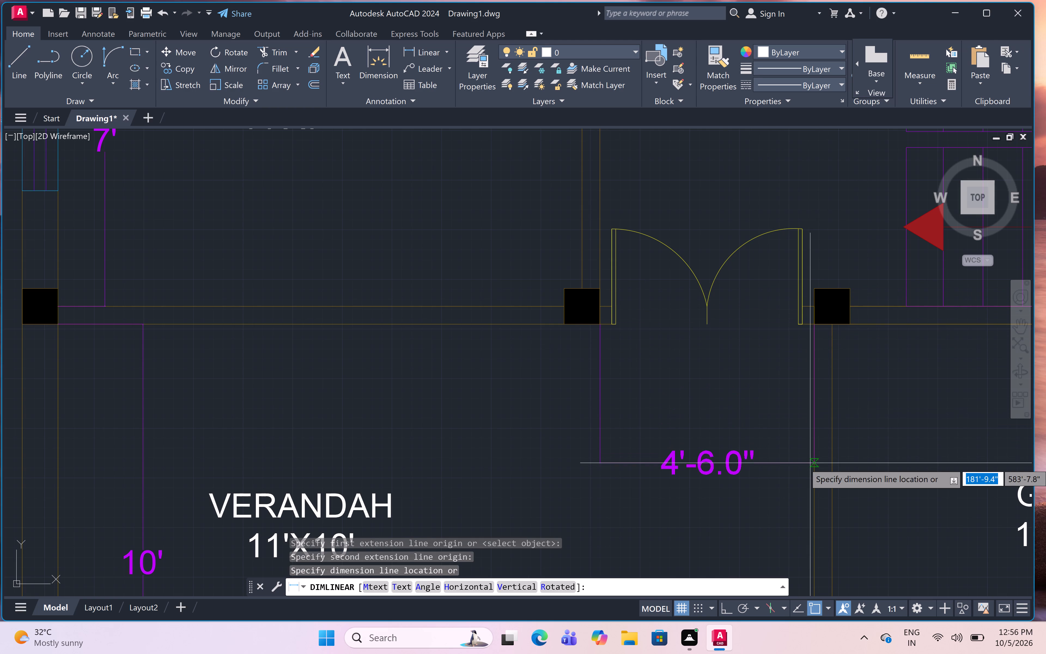
{"action": "left_click", "coordinate": [810, 463]}
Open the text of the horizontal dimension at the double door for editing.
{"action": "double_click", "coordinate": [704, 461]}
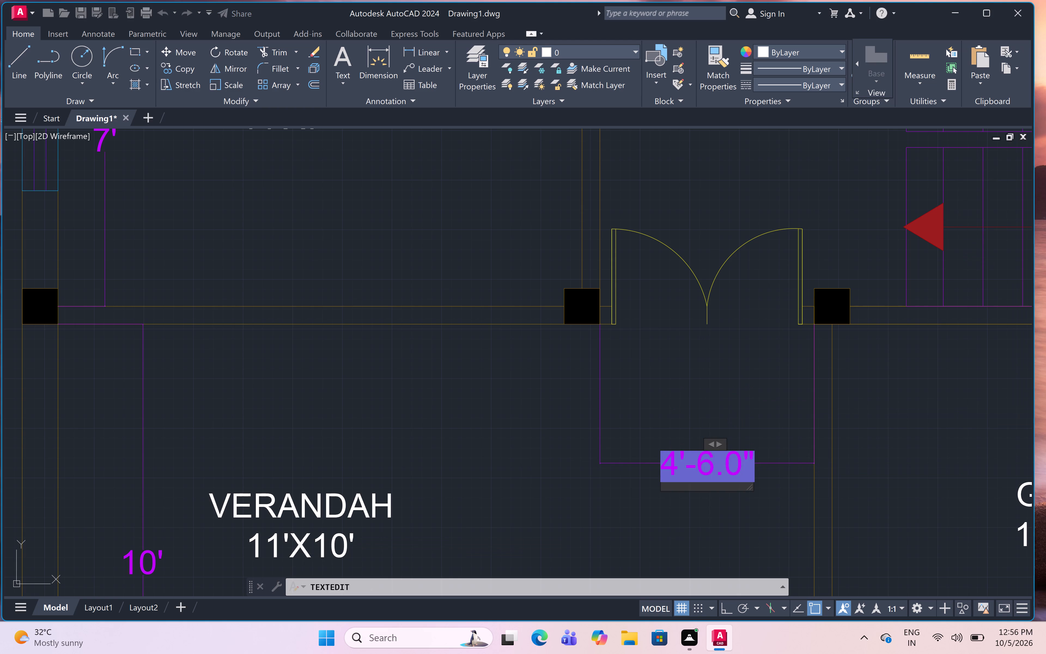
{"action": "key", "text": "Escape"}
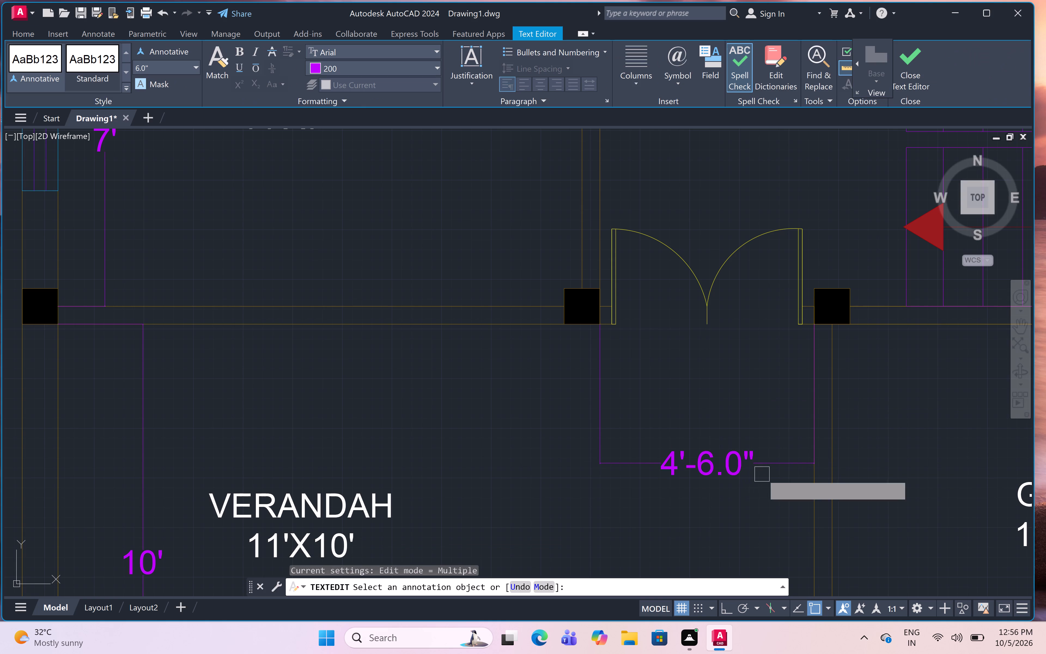
Review the overall floor plan for rooms still lacking dimensions, from the entrance up to the pooja room, and end text editing.
{"action": "scroll", "coordinate": [798, 399], "scroll_direction": "down", "scroll_amount": 4}
{"action": "scroll", "coordinate": [798, 399], "scroll_direction": "up", "scroll_amount": 4}
{"action": "scroll", "coordinate": [798, 399], "scroll_direction": "down", "scroll_amount": 3}
{"action": "scroll", "coordinate": [798, 399], "scroll_direction": "up", "scroll_amount": 2}
{"action": "scroll", "coordinate": [798, 399], "scroll_direction": "down", "scroll_amount": 1}
{"action": "scroll", "coordinate": [798, 399], "scroll_direction": "up", "scroll_amount": 1}
{"action": "scroll", "coordinate": [798, 399], "scroll_direction": "down", "scroll_amount": 2}
{"action": "scroll", "coordinate": [887, 399], "scroll_direction": "down", "scroll_amount": 5}
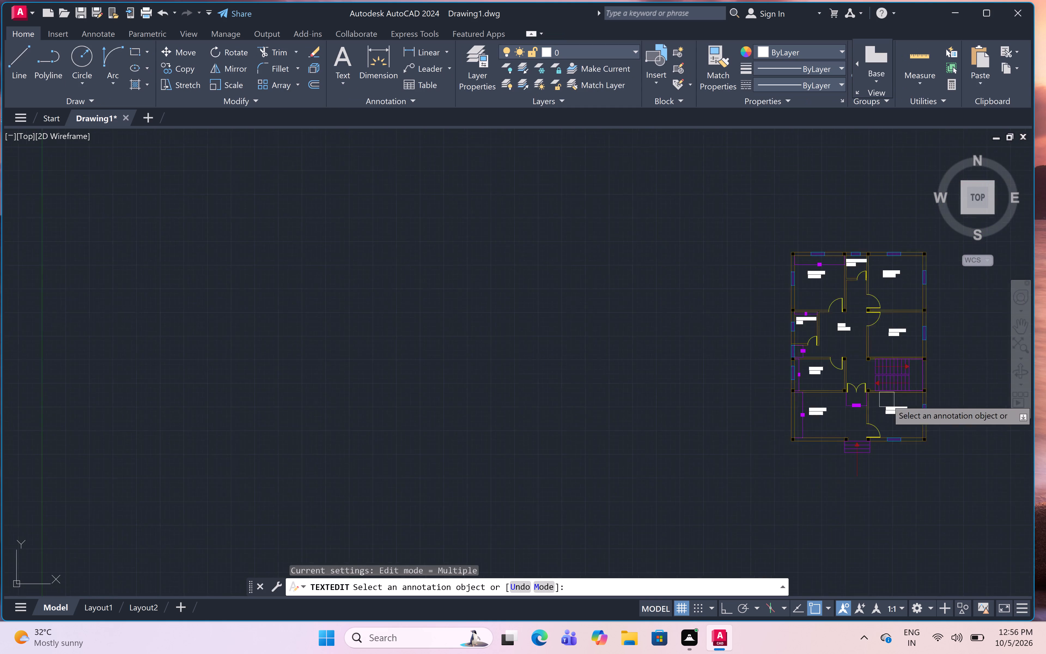
{"action": "scroll", "coordinate": [887, 399], "scroll_direction": "up", "scroll_amount": 1}
{"action": "scroll", "coordinate": [887, 400], "scroll_direction": "down", "scroll_amount": 1}
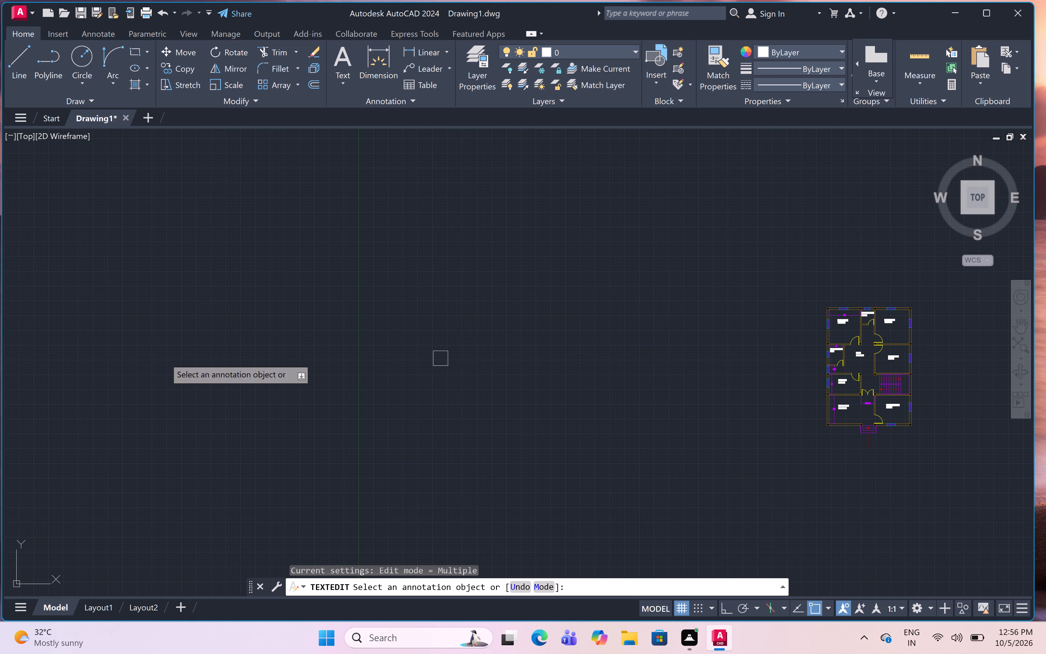
{"action": "scroll", "coordinate": [629, 262], "scroll_direction": "down", "scroll_amount": 2}
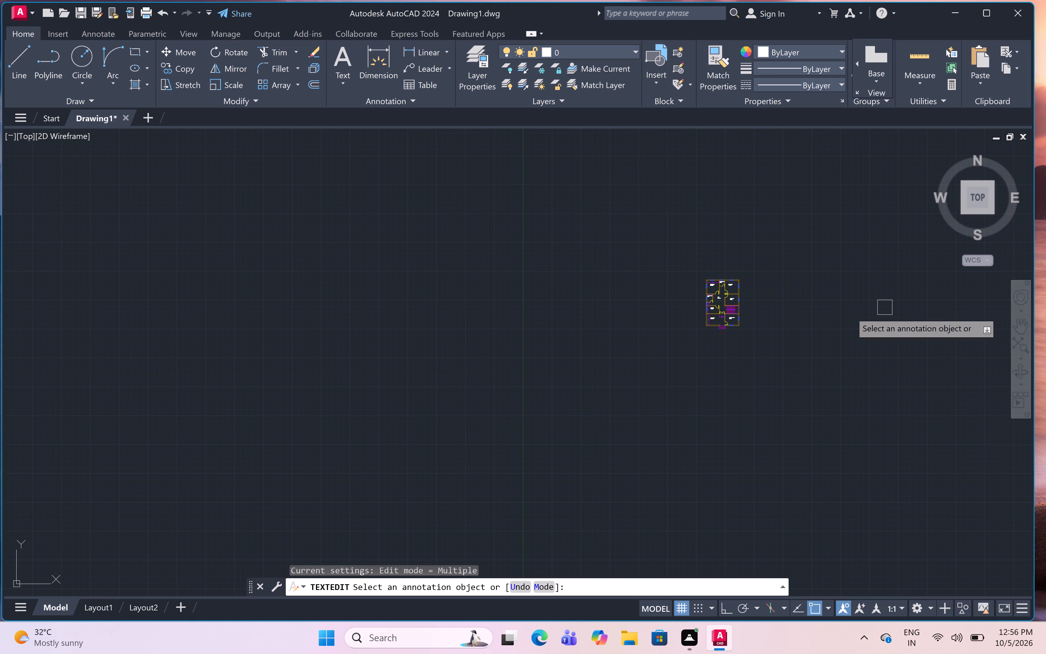
{"action": "scroll", "coordinate": [765, 292], "scroll_direction": "down", "scroll_amount": 2}
{"action": "scroll", "coordinate": [755, 300], "scroll_direction": "up", "scroll_amount": 1}
{"action": "scroll", "coordinate": [755, 300], "scroll_direction": "down", "scroll_amount": 3}
{"action": "scroll", "coordinate": [755, 300], "scroll_direction": "up", "scroll_amount": 1}
{"action": "scroll", "coordinate": [755, 300], "scroll_direction": "down", "scroll_amount": 3}
{"action": "scroll", "coordinate": [755, 300], "scroll_direction": "up", "scroll_amount": 3}
{"action": "scroll", "coordinate": [755, 300], "scroll_direction": "down", "scroll_amount": 5}
{"action": "scroll", "coordinate": [755, 300], "scroll_direction": "up", "scroll_amount": 6}
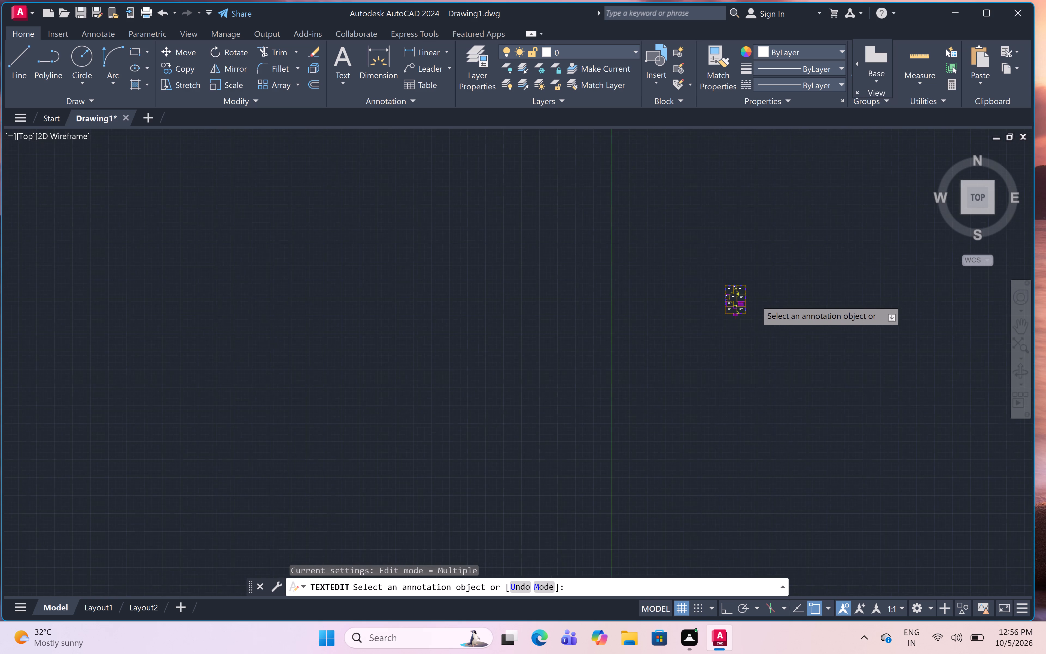
{"action": "scroll", "coordinate": [755, 300], "scroll_direction": "down", "scroll_amount": 1}
{"action": "scroll", "coordinate": [755, 300], "scroll_direction": "up", "scroll_amount": 2}
{"action": "scroll", "coordinate": [727, 253], "scroll_direction": "up", "scroll_amount": 1}
{"action": "scroll", "coordinate": [727, 253], "scroll_direction": "down", "scroll_amount": 1}
{"action": "scroll", "coordinate": [727, 253], "scroll_direction": "up", "scroll_amount": 1}
{"action": "scroll", "coordinate": [727, 253], "scroll_direction": "down", "scroll_amount": 1}
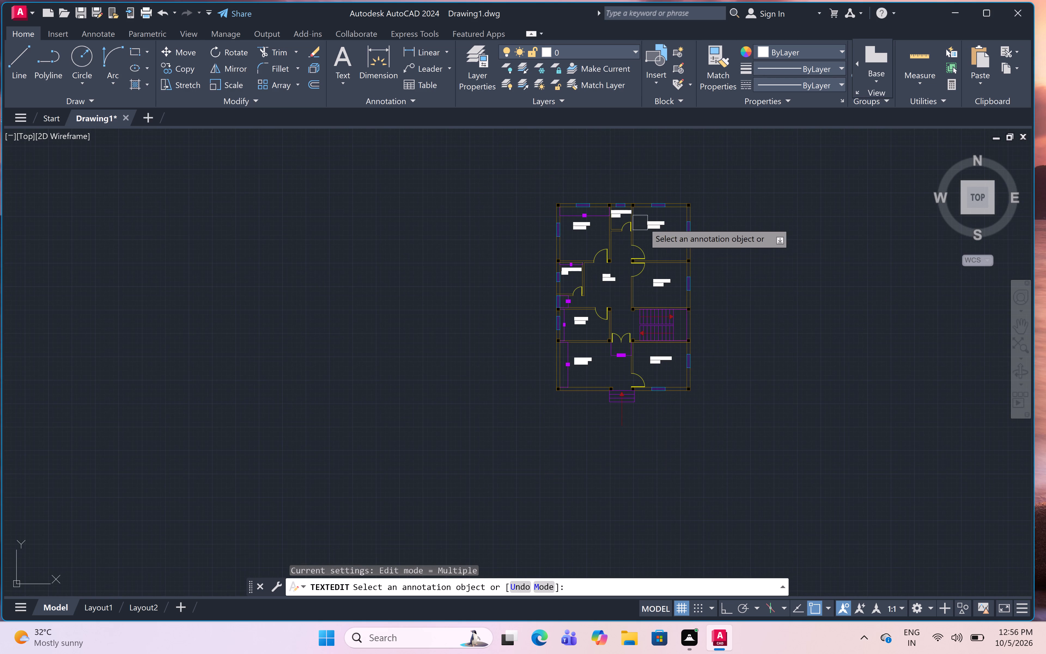
{"action": "scroll", "coordinate": [664, 225], "scroll_direction": "up", "scroll_amount": 1}
{"action": "scroll", "coordinate": [664, 225], "scroll_direction": "down", "scroll_amount": 1}
{"action": "scroll", "coordinate": [664, 225], "scroll_direction": "up", "scroll_amount": 5}
{"action": "scroll", "coordinate": [664, 225], "scroll_direction": "down", "scroll_amount": 1}
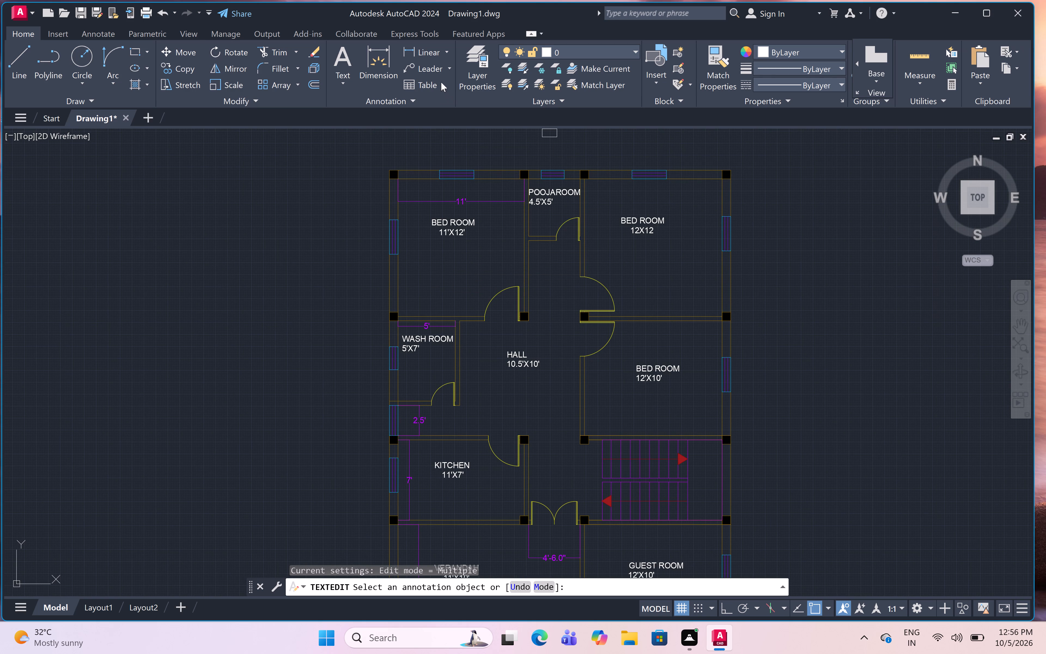
{"action": "key", "text": "Escape"}
Add a horizontal linear dimension for the pooja room's inner width, placed just below its room label.
{"action": "left_click", "coordinate": [428, 47]}
{"action": "scroll", "coordinate": [546, 187], "scroll_direction": "down", "scroll_amount": 1}
{"action": "scroll", "coordinate": [546, 187], "scroll_direction": "up", "scroll_amount": 2}
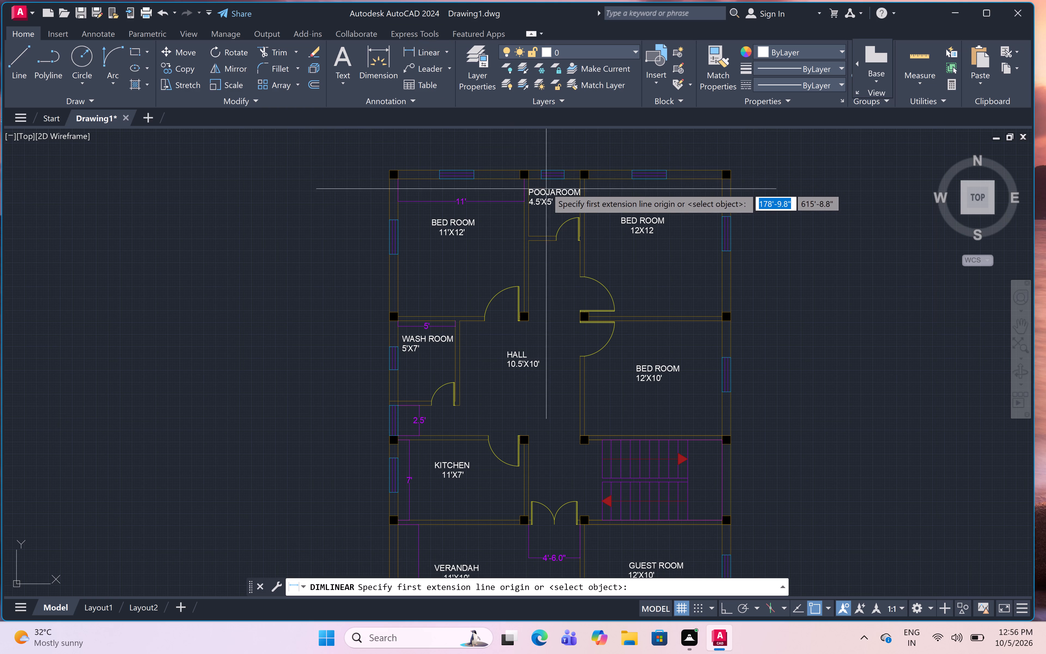
{"action": "scroll", "coordinate": [551, 183], "scroll_direction": "down", "scroll_amount": 3}
{"action": "scroll", "coordinate": [551, 183], "scroll_direction": "up", "scroll_amount": 2}
{"action": "scroll", "coordinate": [551, 183], "scroll_direction": "down", "scroll_amount": 1}
{"action": "scroll", "coordinate": [551, 183], "scroll_direction": "up", "scroll_amount": 3}
{"action": "scroll", "coordinate": [551, 183], "scroll_direction": "down", "scroll_amount": 1}
{"action": "scroll", "coordinate": [551, 183], "scroll_direction": "up", "scroll_amount": 3}
{"action": "scroll", "coordinate": [546, 181], "scroll_direction": "down", "scroll_amount": 2}
{"action": "scroll", "coordinate": [546, 181], "scroll_direction": "up", "scroll_amount": 8}
{"action": "scroll", "coordinate": [546, 181], "scroll_direction": "down", "scroll_amount": 1}
{"action": "scroll", "coordinate": [546, 181], "scroll_direction": "up", "scroll_amount": 6}
{"action": "scroll", "coordinate": [546, 181], "scroll_direction": "down", "scroll_amount": 8}
{"action": "scroll", "coordinate": [546, 181], "scroll_direction": "up", "scroll_amount": 1}
{"action": "scroll", "coordinate": [543, 177], "scroll_direction": "down", "scroll_amount": 1}
{"action": "scroll", "coordinate": [543, 177], "scroll_direction": "up", "scroll_amount": 1}
{"action": "scroll", "coordinate": [543, 177], "scroll_direction": "down", "scroll_amount": 1}
{"action": "scroll", "coordinate": [543, 177], "scroll_direction": "up", "scroll_amount": 2}
{"action": "scroll", "coordinate": [543, 177], "scroll_direction": "down", "scroll_amount": 2}
{"action": "scroll", "coordinate": [543, 177], "scroll_direction": "up", "scroll_amount": 1}
{"action": "scroll", "coordinate": [543, 177], "scroll_direction": "down", "scroll_amount": 1}
{"action": "scroll", "coordinate": [543, 177], "scroll_direction": "up", "scroll_amount": 2}
{"action": "scroll", "coordinate": [548, 179], "scroll_direction": "down", "scroll_amount": 1}
{"action": "scroll", "coordinate": [548, 179], "scroll_direction": "up", "scroll_amount": 2}
{"action": "scroll", "coordinate": [548, 179], "scroll_direction": "down", "scroll_amount": 1}
{"action": "scroll", "coordinate": [548, 179], "scroll_direction": "up", "scroll_amount": 7}
{"action": "scroll", "coordinate": [548, 179], "scroll_direction": "down", "scroll_amount": 2}
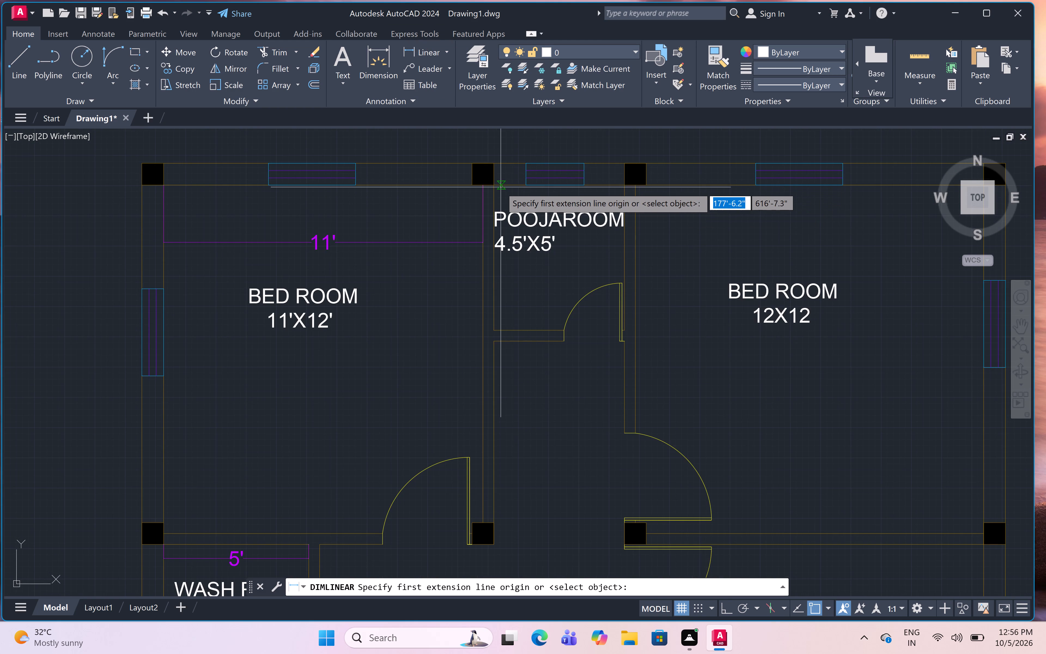
{"action": "left_click_drag", "start_coordinate": [495, 187], "coordinate": [497, 190]}
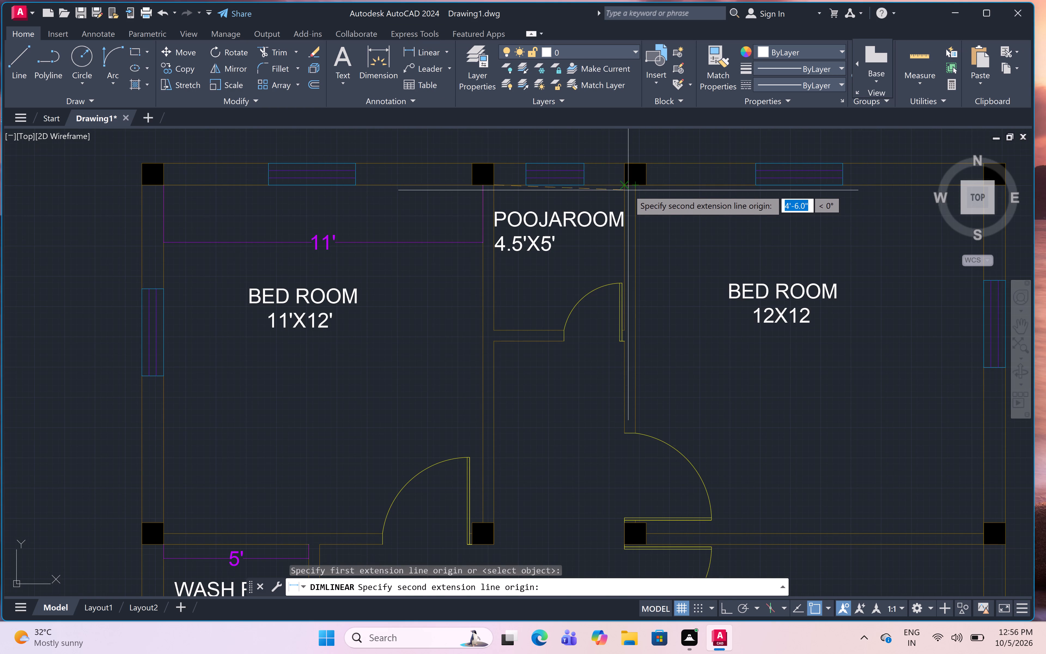
{"action": "left_click", "coordinate": [626, 187]}
{"action": "left_click", "coordinate": [626, 262]}
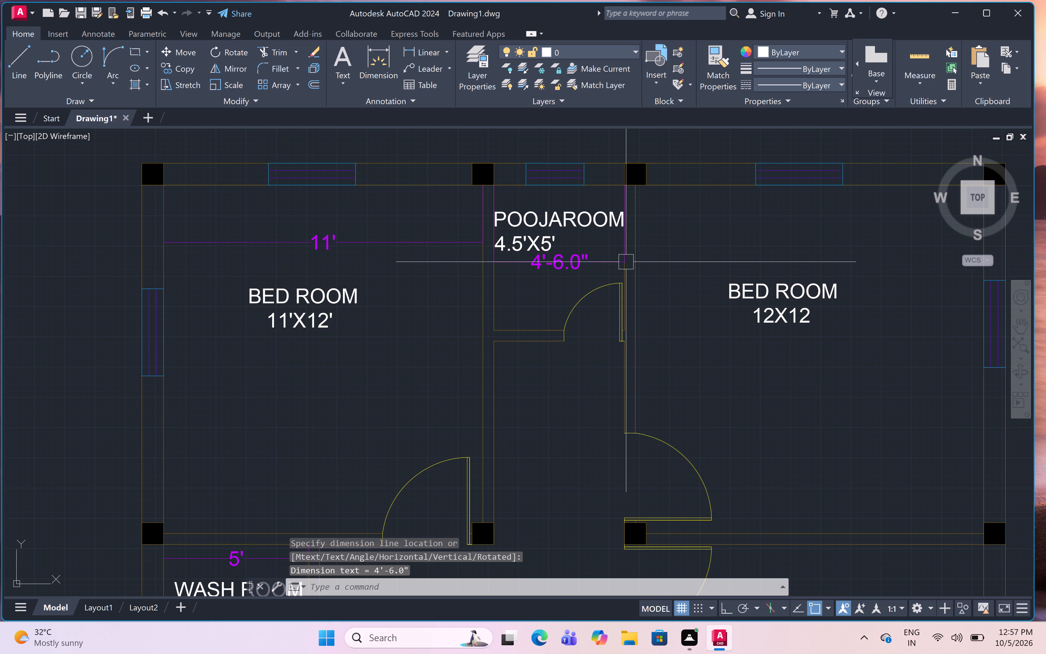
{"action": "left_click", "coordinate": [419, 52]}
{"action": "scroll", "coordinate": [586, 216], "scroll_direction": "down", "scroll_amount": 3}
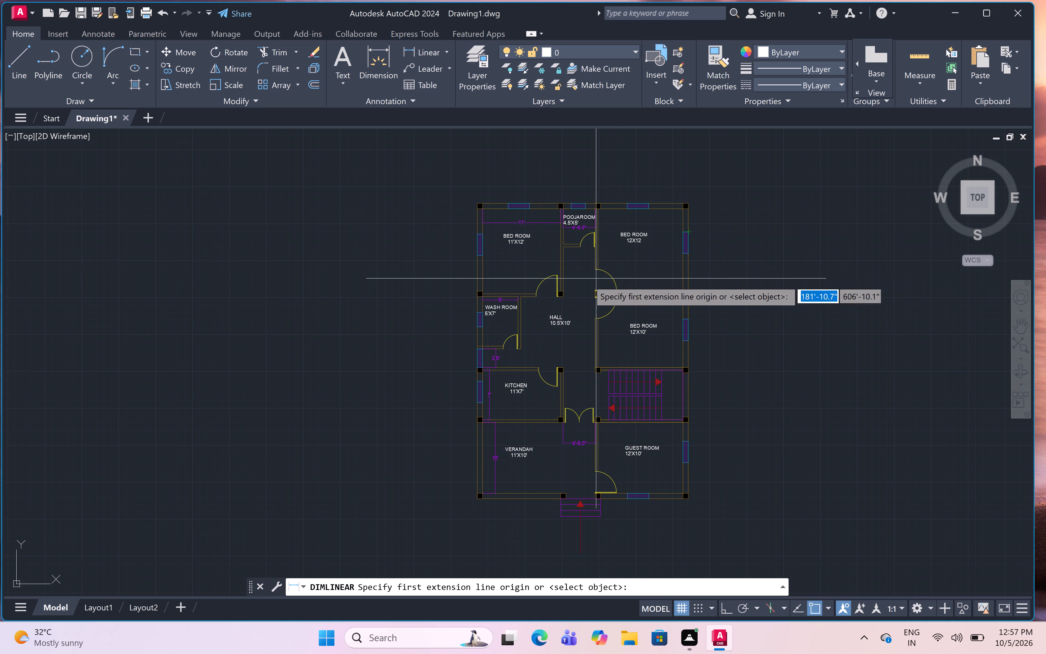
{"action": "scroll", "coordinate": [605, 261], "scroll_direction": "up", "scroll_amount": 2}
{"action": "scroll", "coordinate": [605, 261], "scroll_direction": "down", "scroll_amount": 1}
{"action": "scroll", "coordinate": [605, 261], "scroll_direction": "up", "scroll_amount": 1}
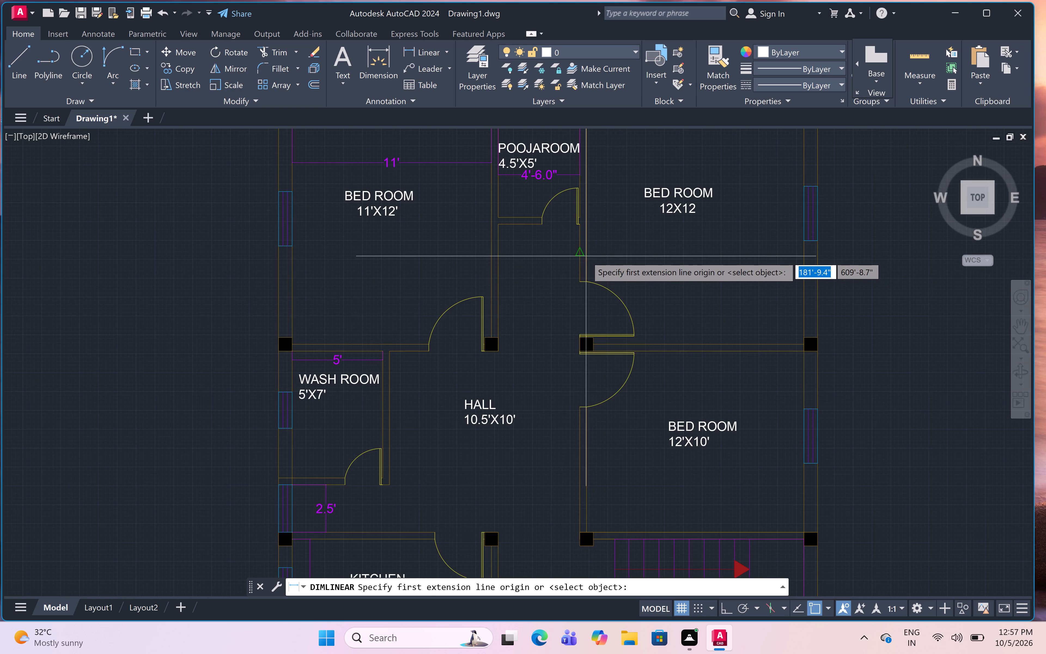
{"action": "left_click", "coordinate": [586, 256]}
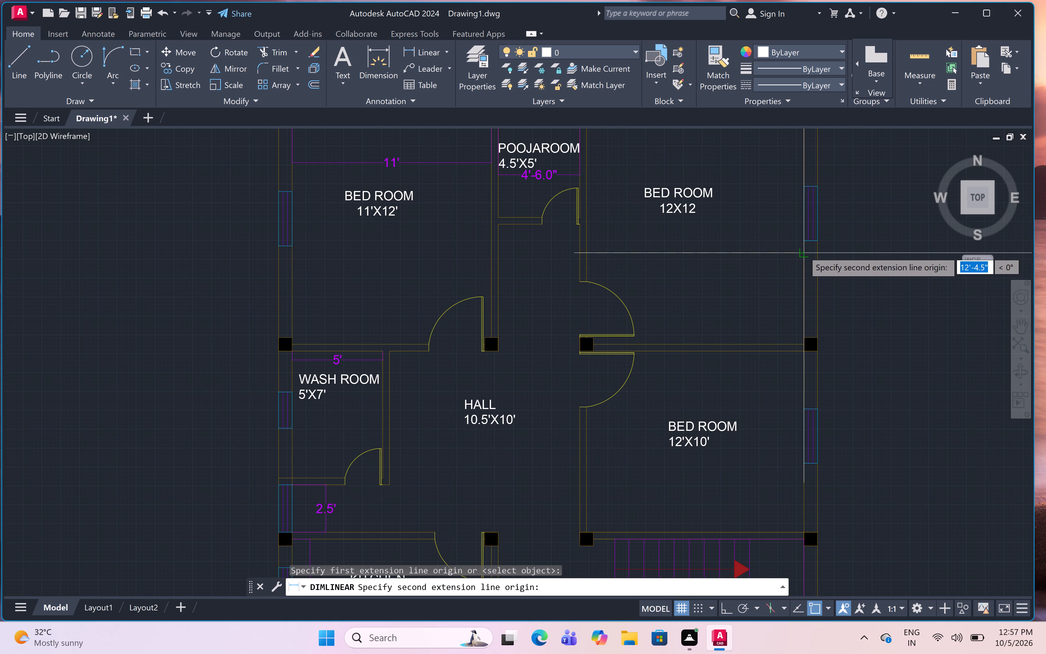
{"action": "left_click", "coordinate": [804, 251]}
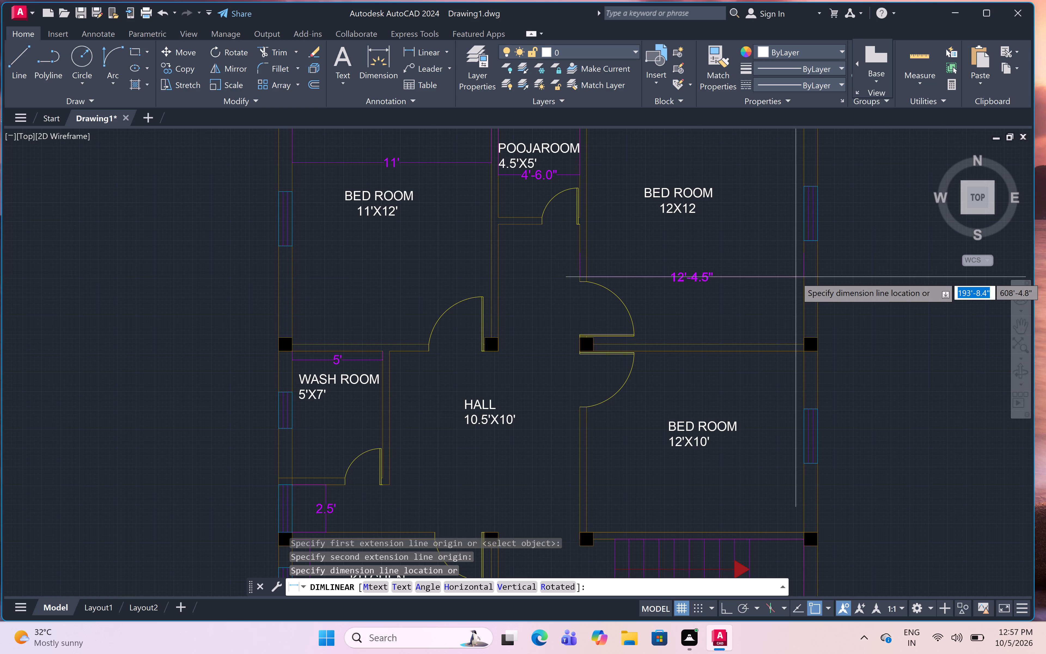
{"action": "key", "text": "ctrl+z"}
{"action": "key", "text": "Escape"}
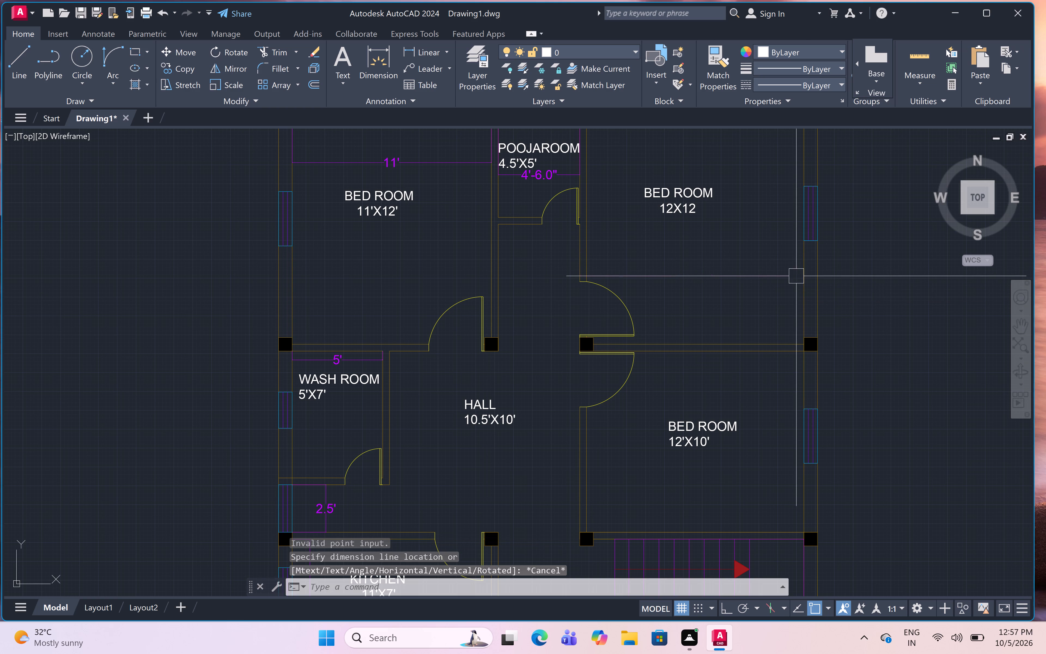
Add a horizontal linear dimension for the inner width of the 12X12 bedroom, with its dimension line below the room label.
{"action": "left_click", "coordinate": [434, 53]}
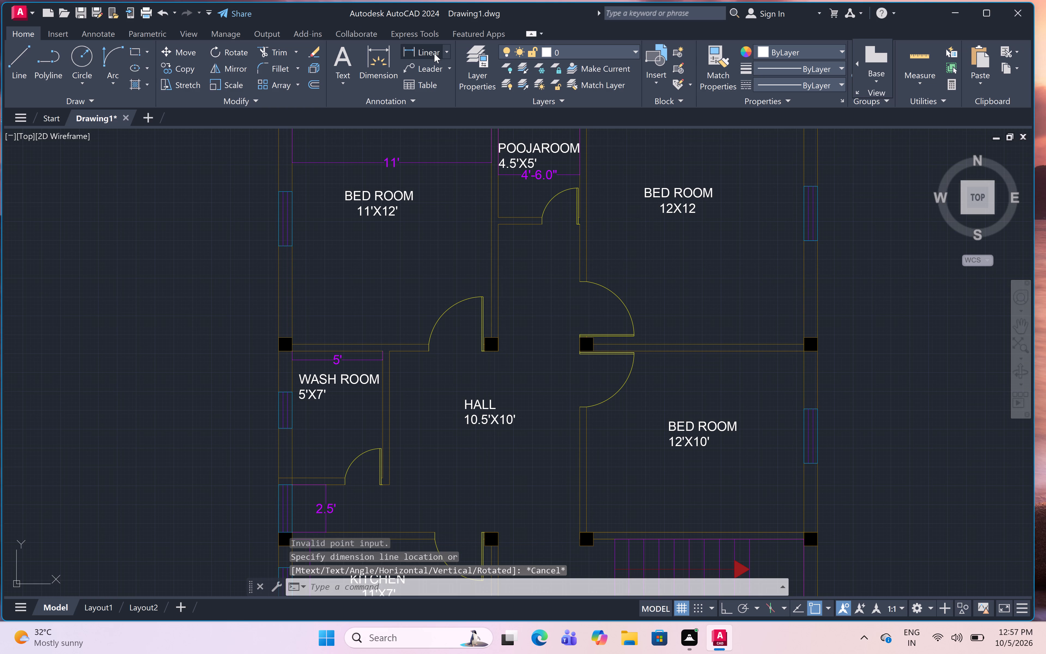
{"action": "left_click", "coordinate": [587, 250]}
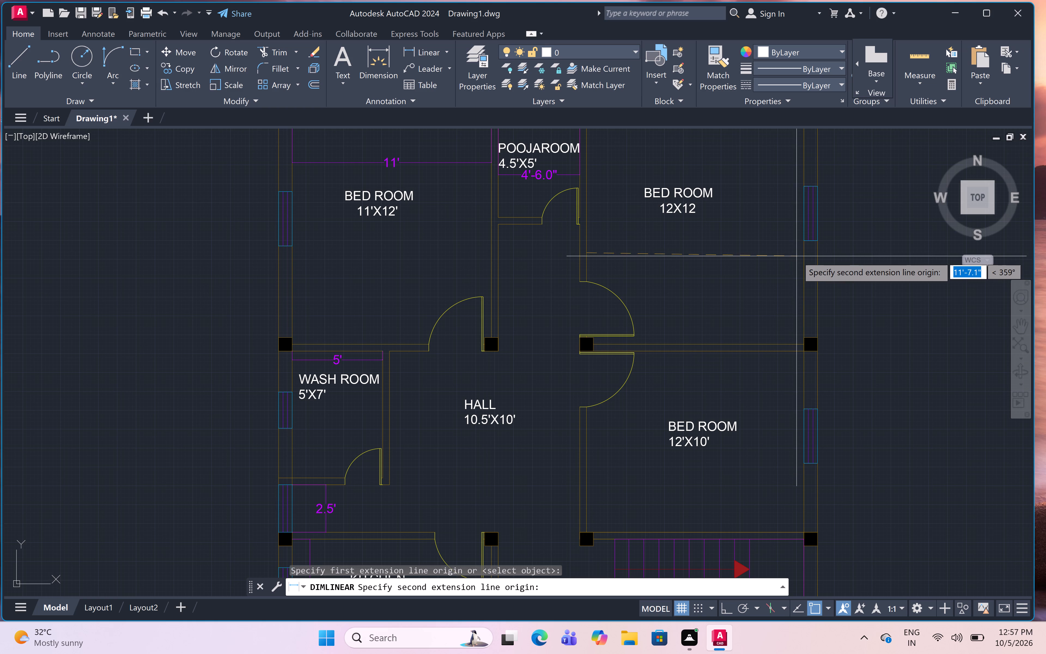
{"action": "left_click", "coordinate": [800, 256]}
{"action": "left_click", "coordinate": [798, 265]}
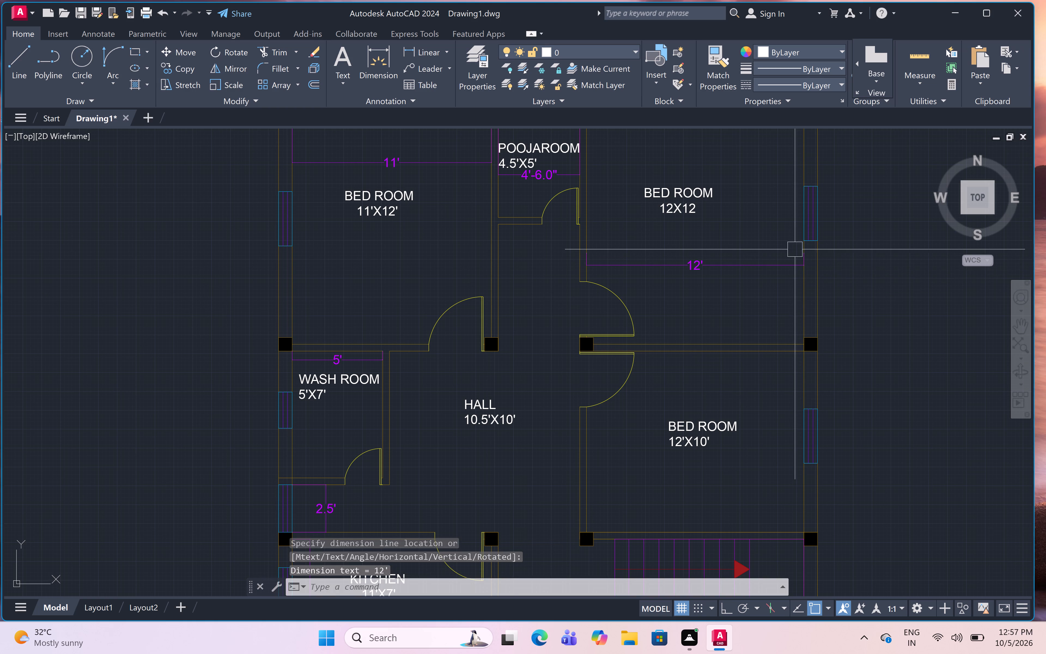
Add a vertical linear dimension for the plan's overall outer length, placed outside the bedroom and guest room wall on the east side.
{"action": "scroll", "coordinate": [794, 232], "scroll_direction": "down", "scroll_amount": 3}
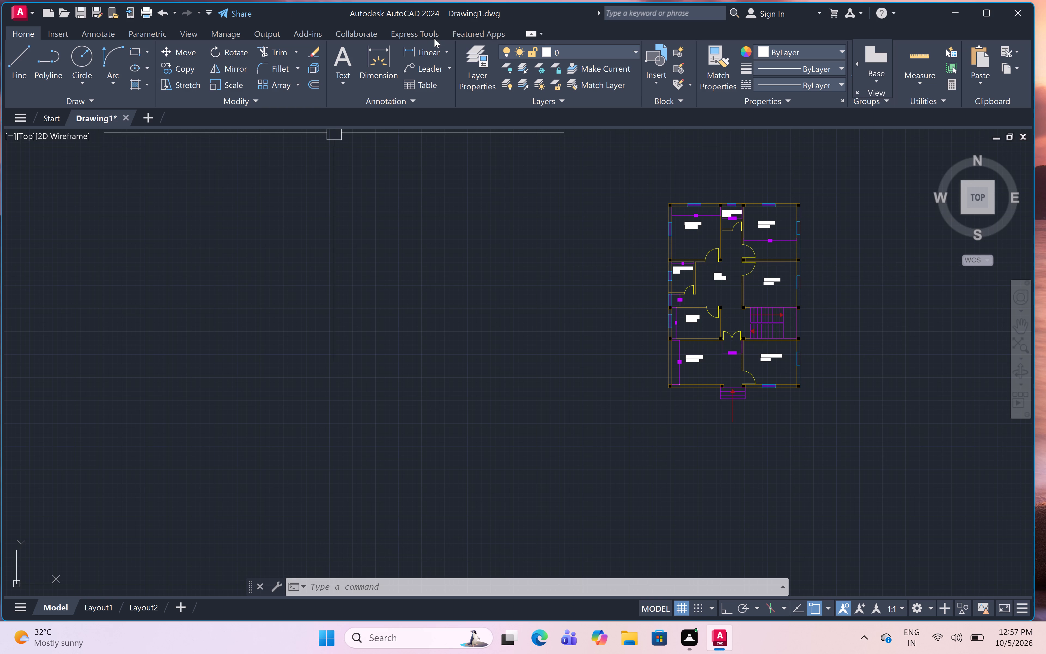
{"action": "left_click", "coordinate": [423, 50]}
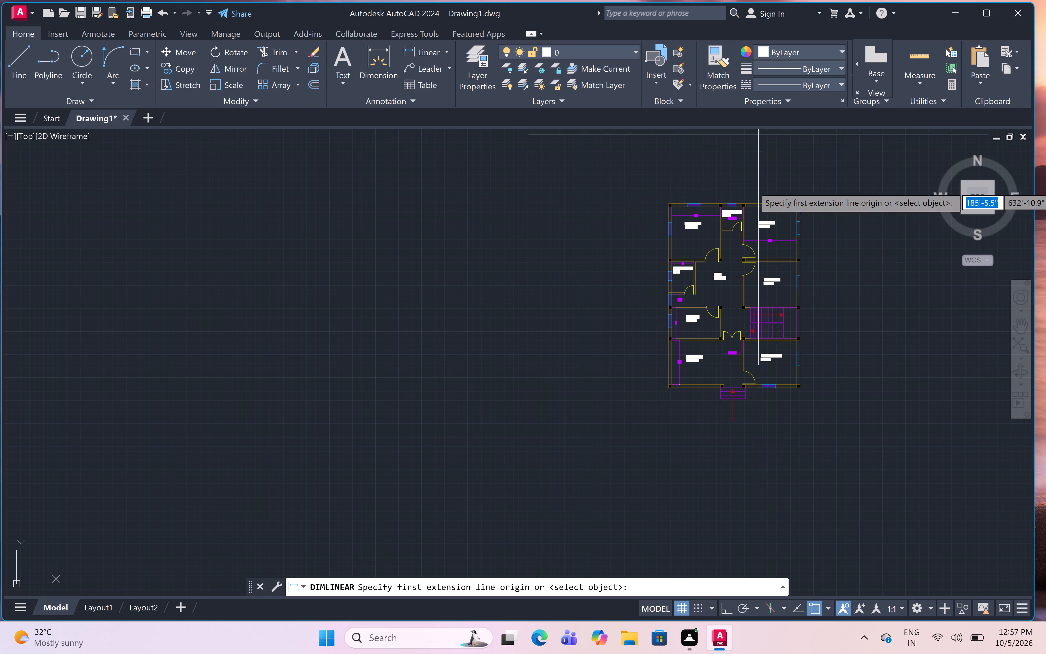
{"action": "scroll", "coordinate": [811, 202], "scroll_direction": "down", "scroll_amount": 1}
{"action": "scroll", "coordinate": [811, 202], "scroll_direction": "up", "scroll_amount": 2}
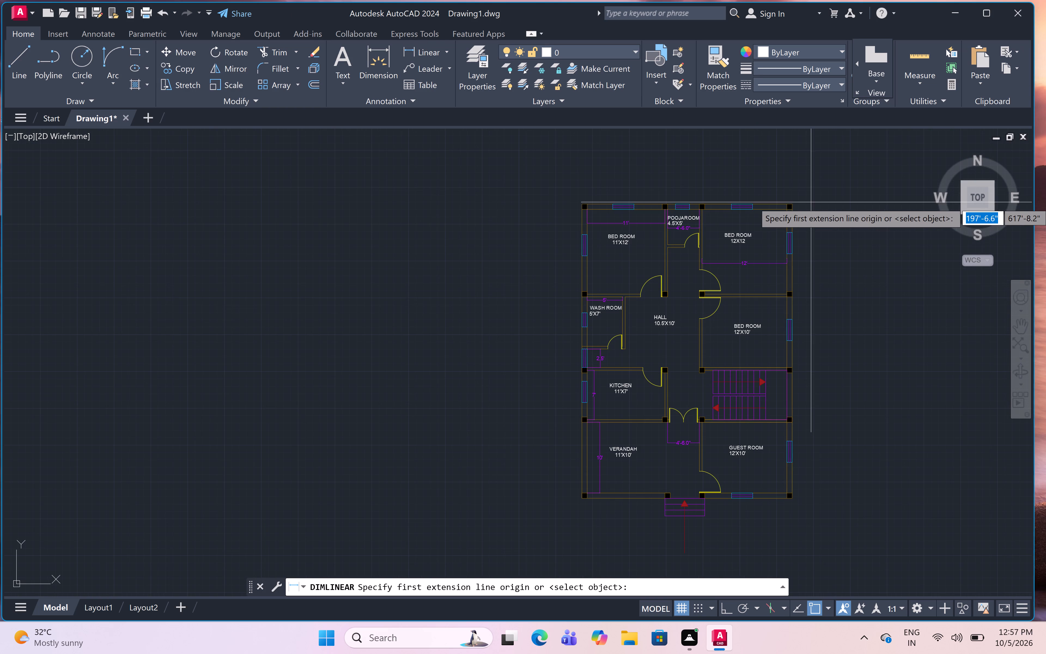
{"action": "scroll", "coordinate": [794, 202], "scroll_direction": "up", "scroll_amount": 1}
{"action": "scroll", "coordinate": [794, 202], "scroll_direction": "down", "scroll_amount": 1}
{"action": "scroll", "coordinate": [795, 204], "scroll_direction": "up", "scroll_amount": 1}
{"action": "scroll", "coordinate": [795, 204], "scroll_direction": "down", "scroll_amount": 1}
{"action": "scroll", "coordinate": [795, 204], "scroll_direction": "up", "scroll_amount": 1}
{"action": "scroll", "coordinate": [795, 204], "scroll_direction": "down", "scroll_amount": 1}
{"action": "scroll", "coordinate": [795, 204], "scroll_direction": "up", "scroll_amount": 4}
{"action": "scroll", "coordinate": [795, 204], "scroll_direction": "down", "scroll_amount": 1}
{"action": "left_click", "coordinate": [787, 202]}
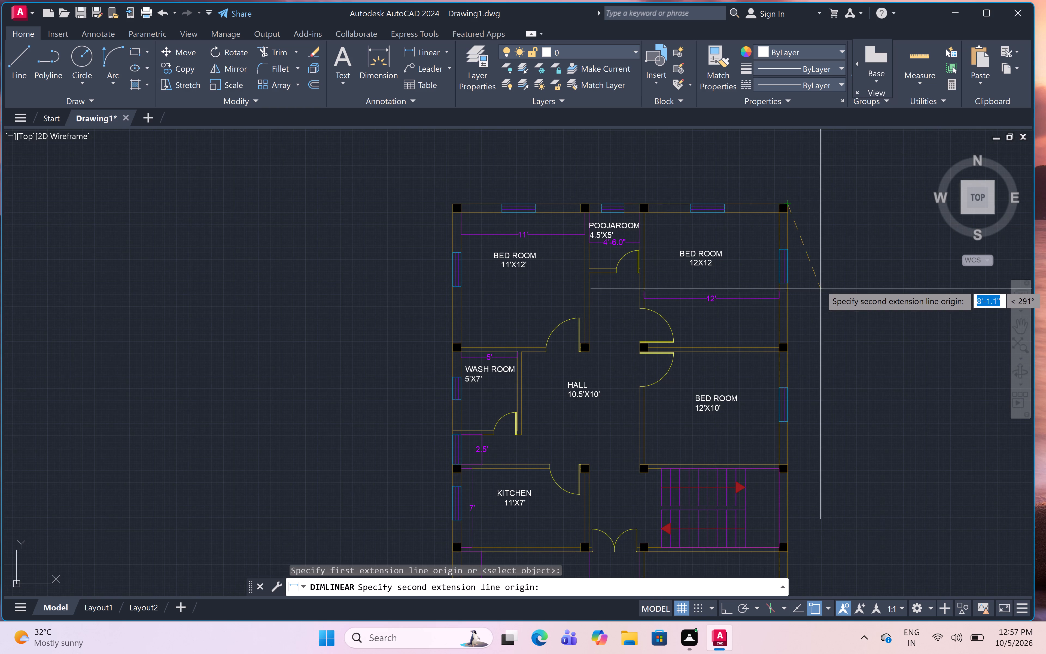
{"action": "scroll", "coordinate": [820, 284], "scroll_direction": "down", "scroll_amount": 3}
{"action": "scroll", "coordinate": [820, 284], "scroll_direction": "up", "scroll_amount": 5}
{"action": "scroll", "coordinate": [820, 284], "scroll_direction": "down", "scroll_amount": 3}
{"action": "scroll", "coordinate": [820, 284], "scroll_direction": "up", "scroll_amount": 1}
{"action": "scroll", "coordinate": [820, 284], "scroll_direction": "down", "scroll_amount": 3}
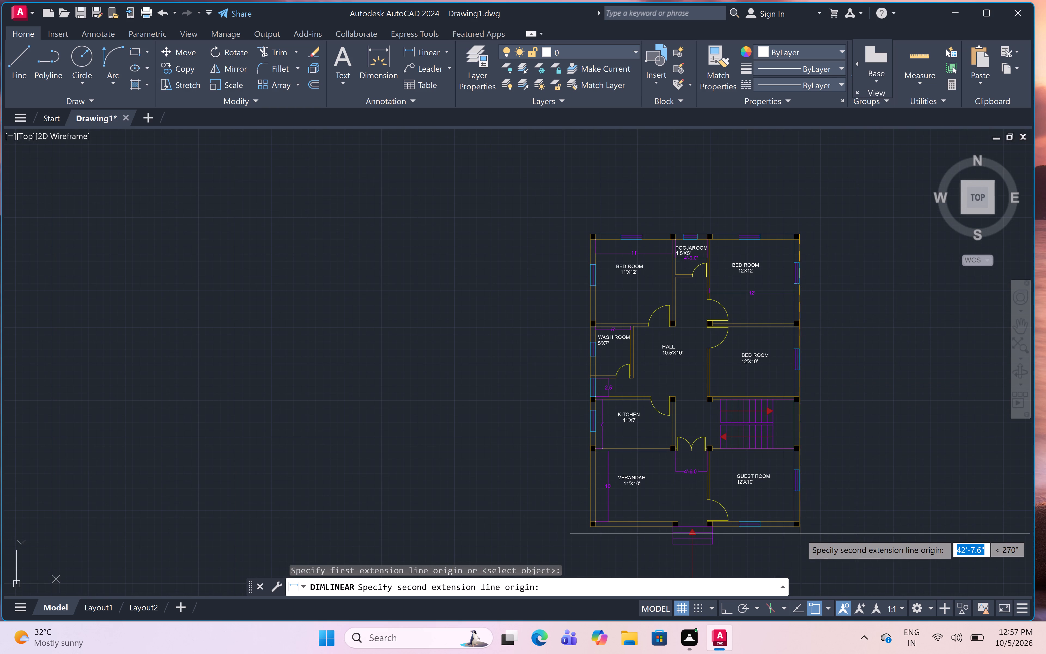
{"action": "left_click", "coordinate": [799, 527]}
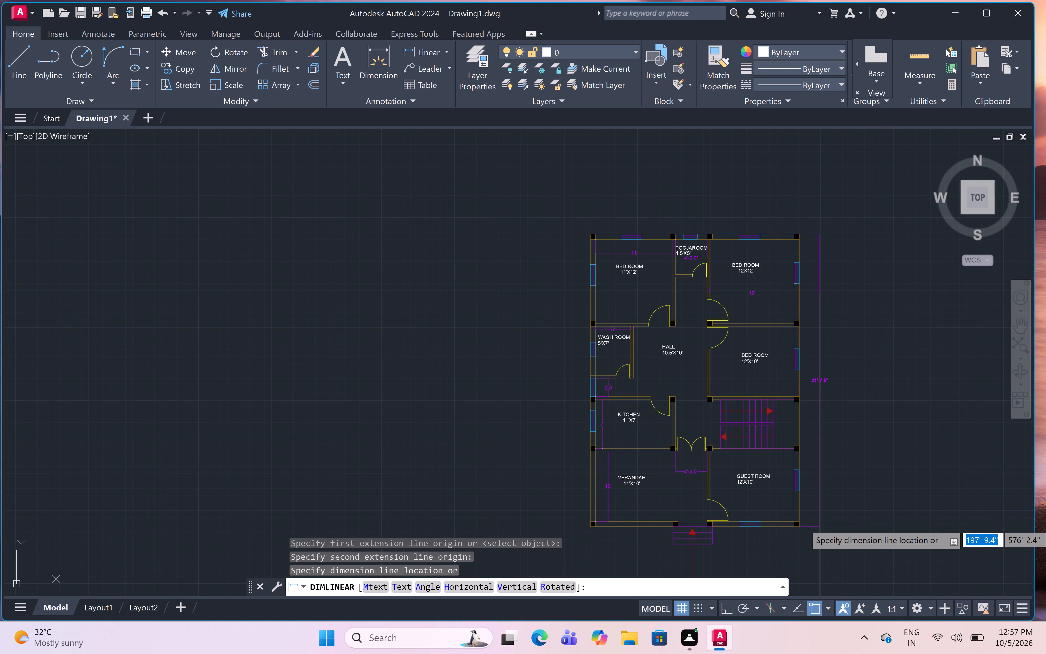
{"action": "scroll", "coordinate": [811, 528], "scroll_direction": "up", "scroll_amount": 2}
{"action": "scroll", "coordinate": [811, 528], "scroll_direction": "down", "scroll_amount": 1}
{"action": "scroll", "coordinate": [811, 528], "scroll_direction": "up", "scroll_amount": 1}
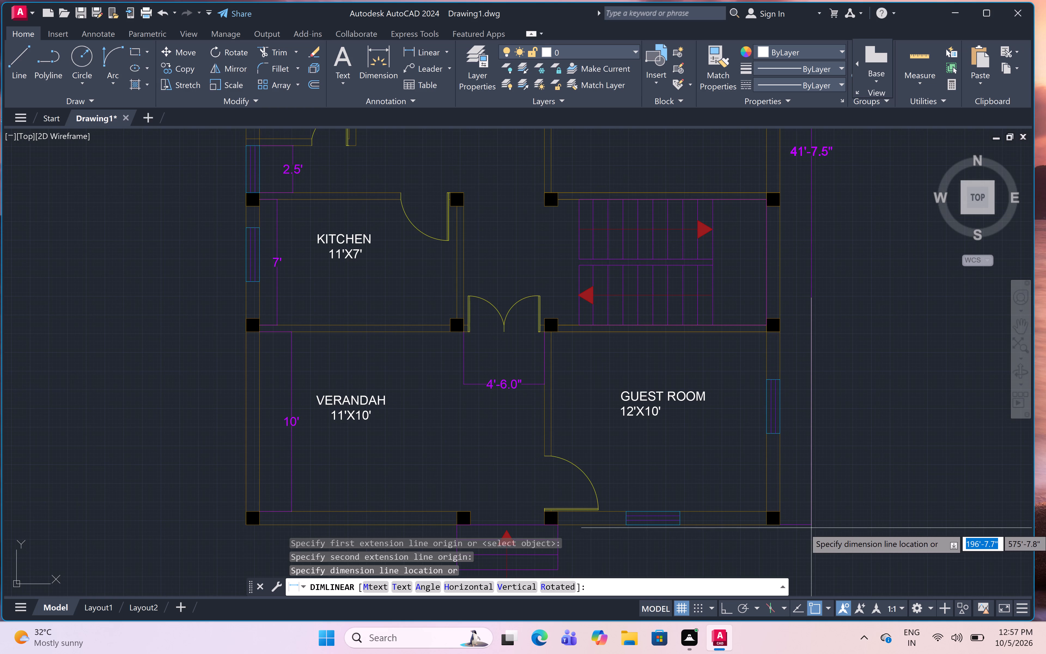
{"action": "scroll", "coordinate": [832, 516], "scroll_direction": "down", "scroll_amount": 5}
{"action": "scroll", "coordinate": [832, 516], "scroll_direction": "up", "scroll_amount": 1}
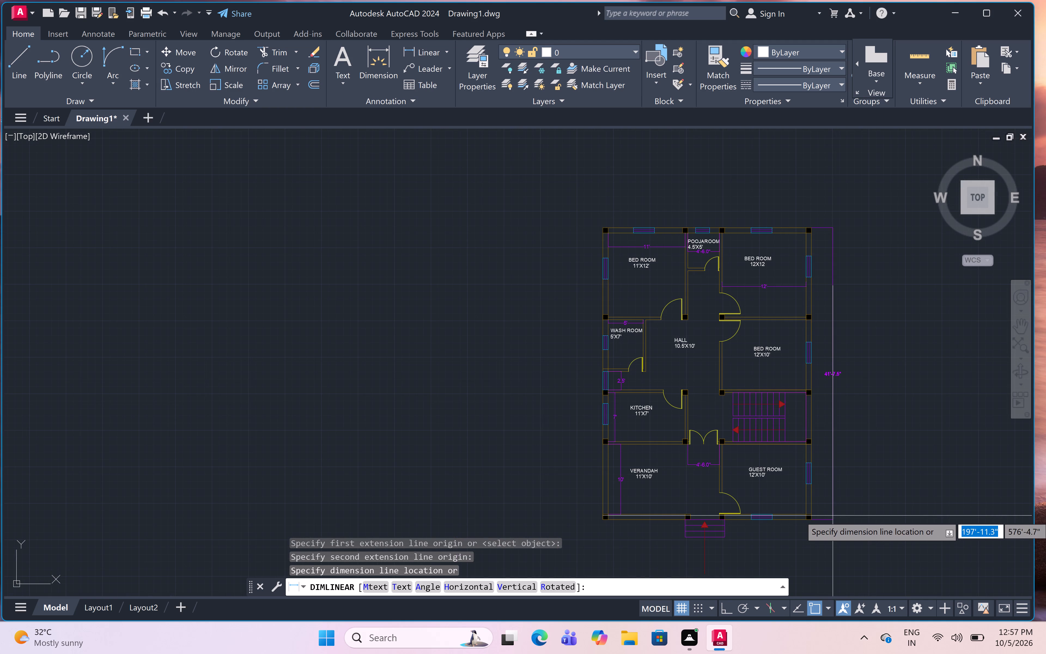
{"action": "left_click", "coordinate": [833, 516]}
Replace the text of the overall vertical dimension with 42' and end text editing.
{"action": "scroll", "coordinate": [830, 372], "scroll_direction": "down", "scroll_amount": 4}
{"action": "scroll", "coordinate": [830, 372], "scroll_direction": "up", "scroll_amount": 1}
{"action": "scroll", "coordinate": [830, 372], "scroll_direction": "down", "scroll_amount": 3}
{"action": "scroll", "coordinate": [830, 372], "scroll_direction": "up", "scroll_amount": 1}
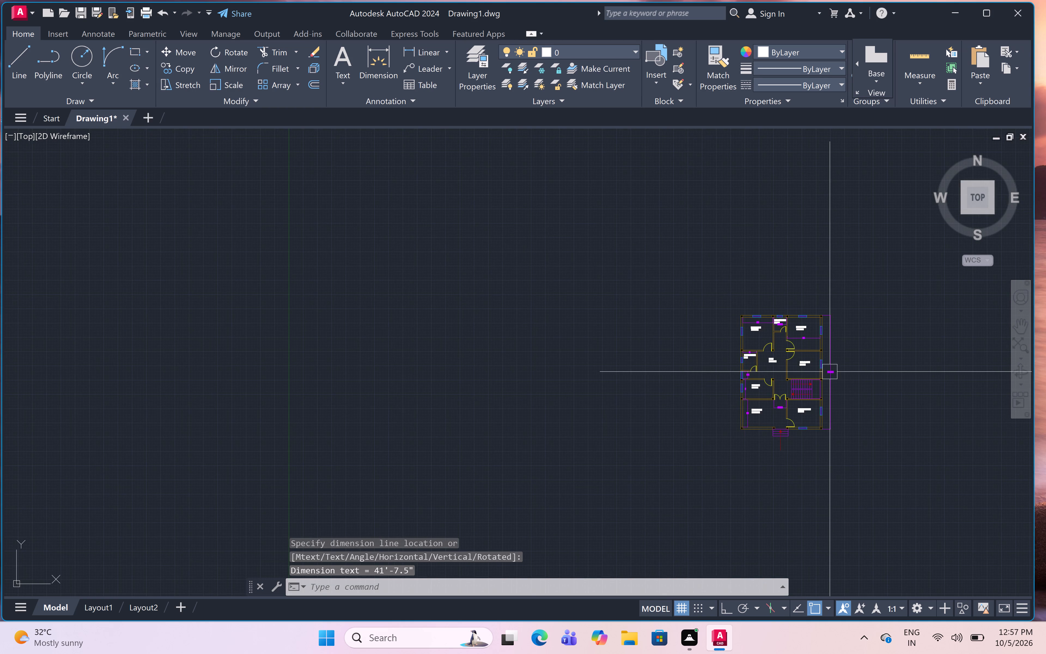
{"action": "scroll", "coordinate": [830, 372], "scroll_direction": "up", "scroll_amount": 3}
{"action": "scroll", "coordinate": [830, 372], "scroll_direction": "down", "scroll_amount": 1}
{"action": "scroll", "coordinate": [830, 372], "scroll_direction": "up", "scroll_amount": 3}
{"action": "scroll", "coordinate": [830, 372], "scroll_direction": "down", "scroll_amount": 4}
{"action": "scroll", "coordinate": [830, 372], "scroll_direction": "up", "scroll_amount": 1}
{"action": "scroll", "coordinate": [830, 372], "scroll_direction": "down", "scroll_amount": 1}
{"action": "scroll", "coordinate": [830, 372], "scroll_direction": "up", "scroll_amount": 8}
{"action": "scroll", "coordinate": [830, 372], "scroll_direction": "down", "scroll_amount": 2}
{"action": "scroll", "coordinate": [830, 372], "scroll_direction": "up", "scroll_amount": 1}
{"action": "scroll", "coordinate": [830, 372], "scroll_direction": "down", "scroll_amount": 1}
{"action": "scroll", "coordinate": [830, 372], "scroll_direction": "up", "scroll_amount": 1}
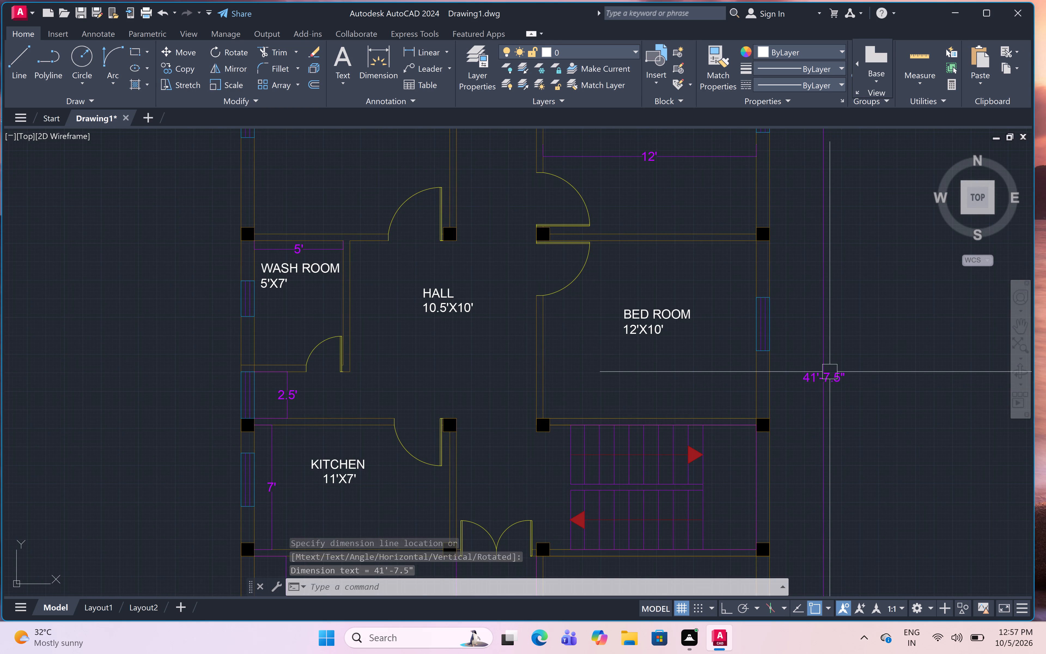
{"action": "scroll", "coordinate": [813, 381], "scroll_direction": "up", "scroll_amount": 9}
{"action": "scroll", "coordinate": [813, 381], "scroll_direction": "down", "scroll_amount": 2}
{"action": "double_click", "coordinate": [813, 381]}
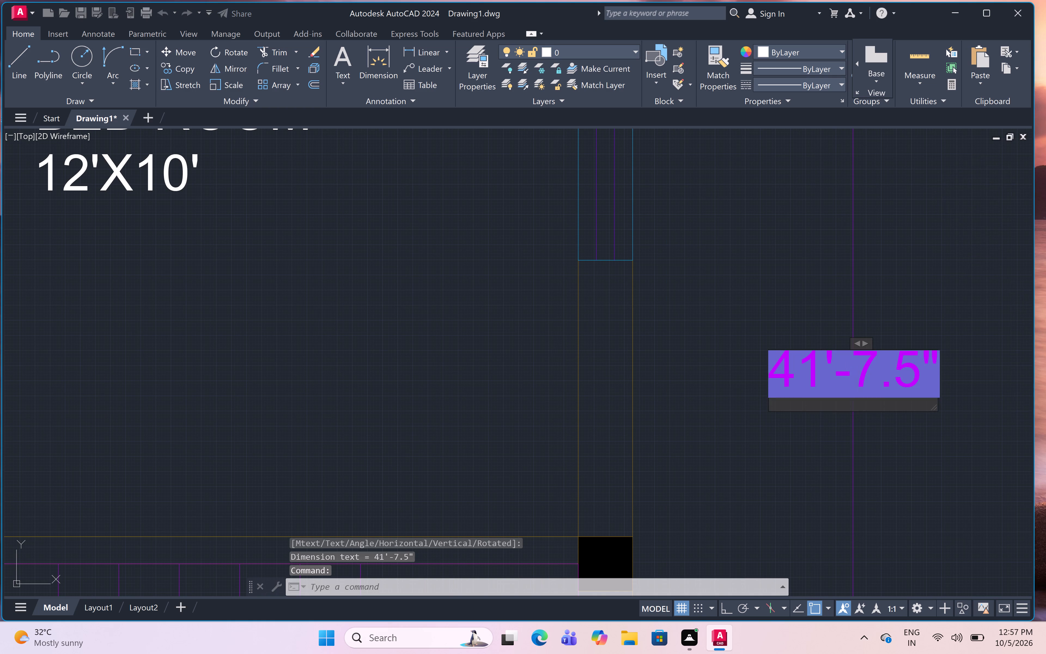
{"action": "key", "text": "BackSpace"}
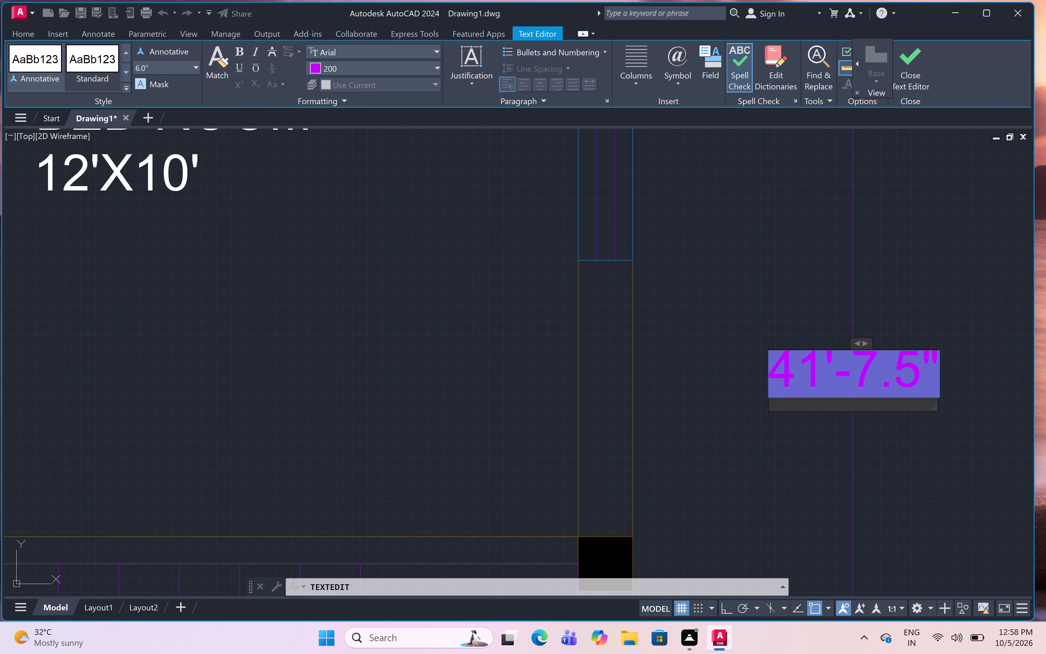
{"action": "left_click", "coordinate": [932, 366]}
{"action": "key", "text": "BackSpace"}
{"action": "key", "text": "BackSpace"}
{"action": "key", "text": "BackSpace"}
{"action": "key", "text": "BackSpace"}
{"action": "key", "text": "BackSpace"}
{"action": "key", "text": "BackSpace"}
{"action": "key", "text": "BackSpace"}
{"action": "key", "text": "BackSpace"}
{"action": "key", "text": "BackSpace"}
{"action": "key", "text": "BackSpace"}
{"action": "key", "text": "BackSpace"}
{"action": "key", "text": "BackSpace"}
{"action": "key", "text": "BackSpace"}
{"action": "key", "text": "BackSpace"}
{"action": "key", "text": "BackSpace"}
{"action": "key", "text": "BackSpace"}
{"action": "key", "text": "BackSpace"}
{"action": "key", "text": "BackSpace"}
{"action": "key", "text": "BackSpace"}
{"action": "key", "text": "BackSpace"}
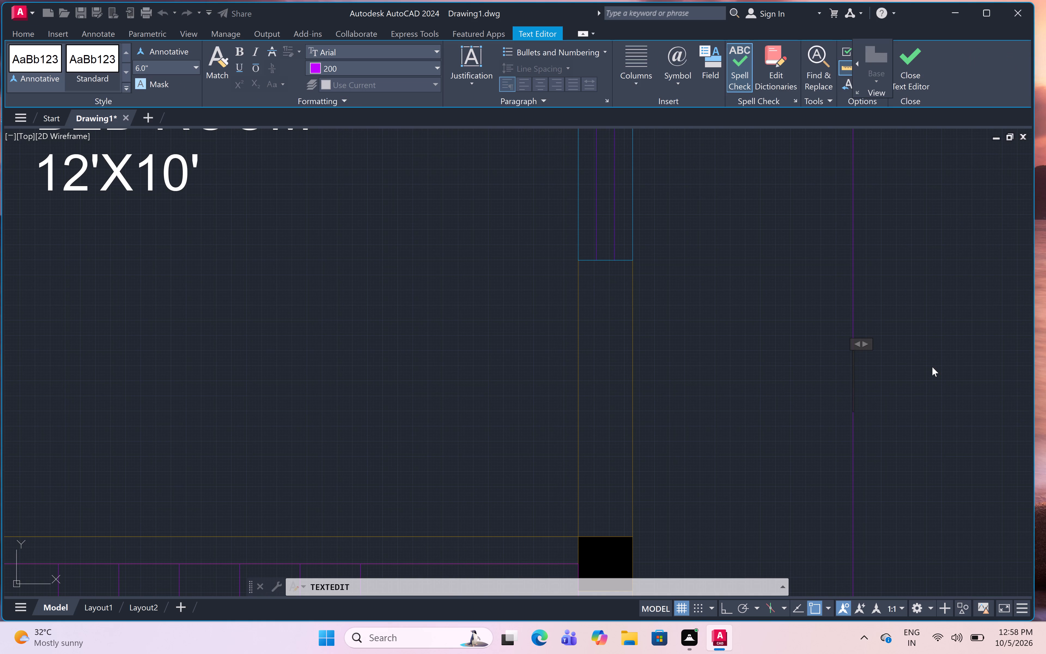
{"action": "type", "text": "42'"}
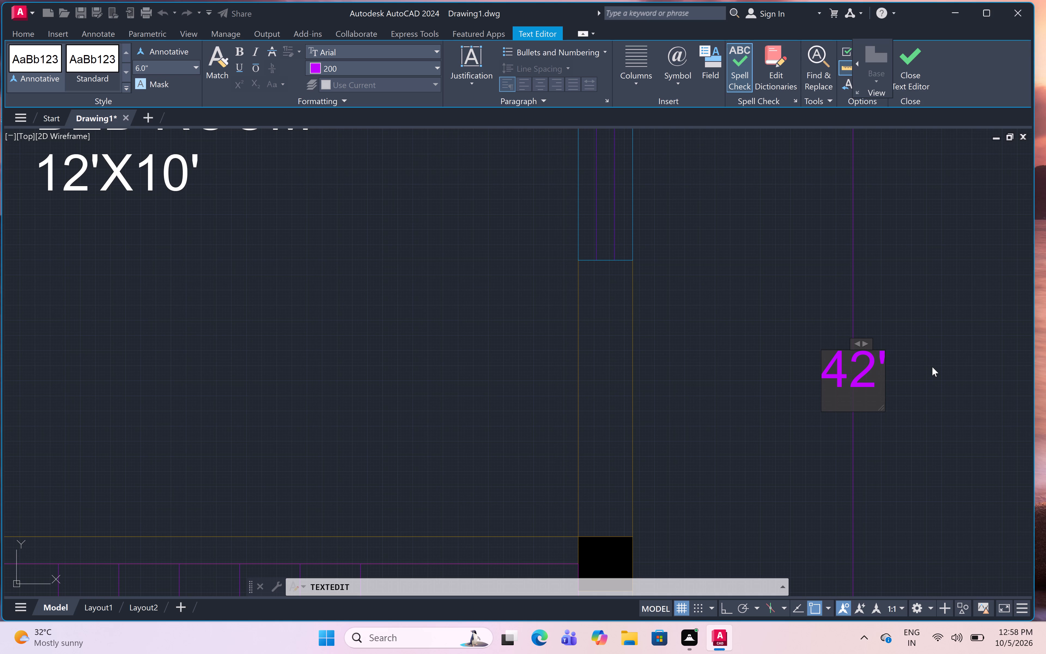
{"action": "left_click", "coordinate": [688, 415]}
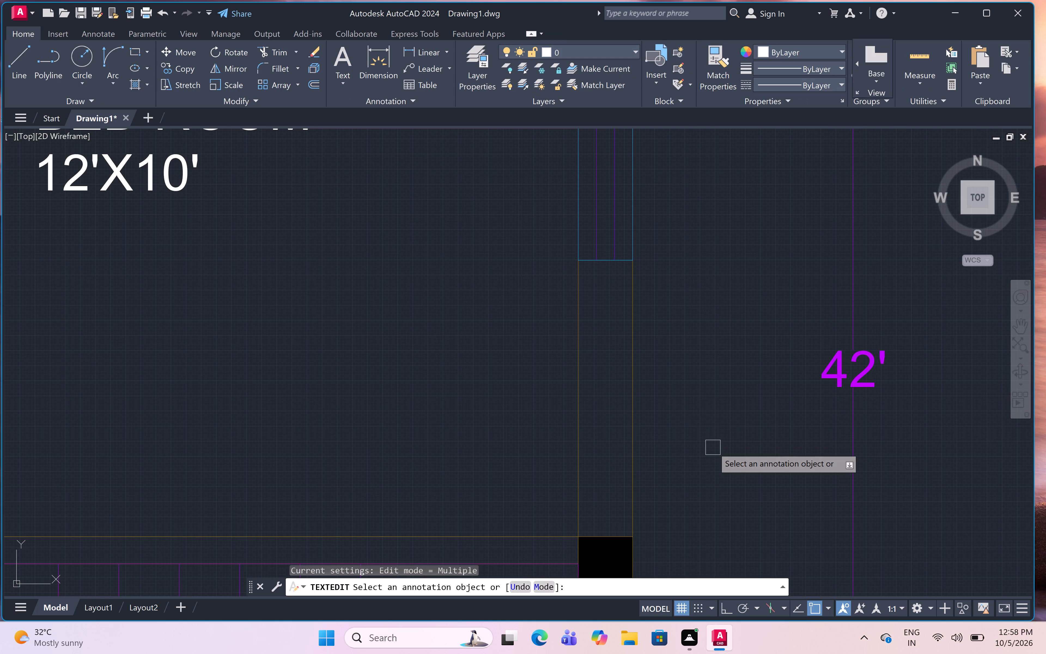
{"action": "scroll", "coordinate": [656, 308], "scroll_direction": "down", "scroll_amount": 8}
{"action": "scroll", "coordinate": [655, 308], "scroll_direction": "up", "scroll_amount": 1}
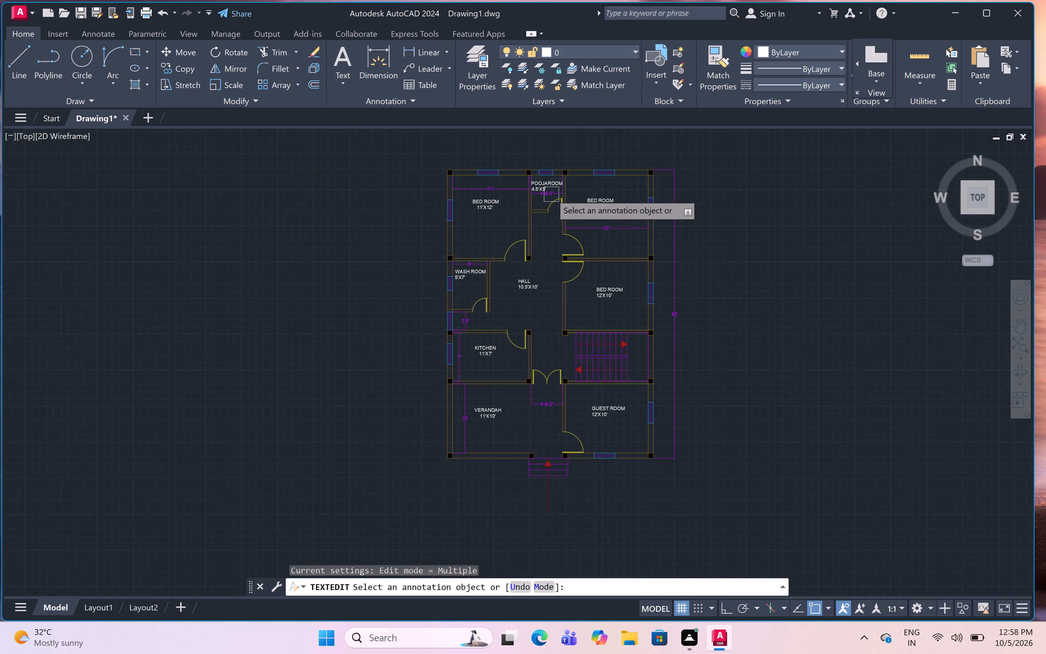
{"action": "key", "text": "Escape"}
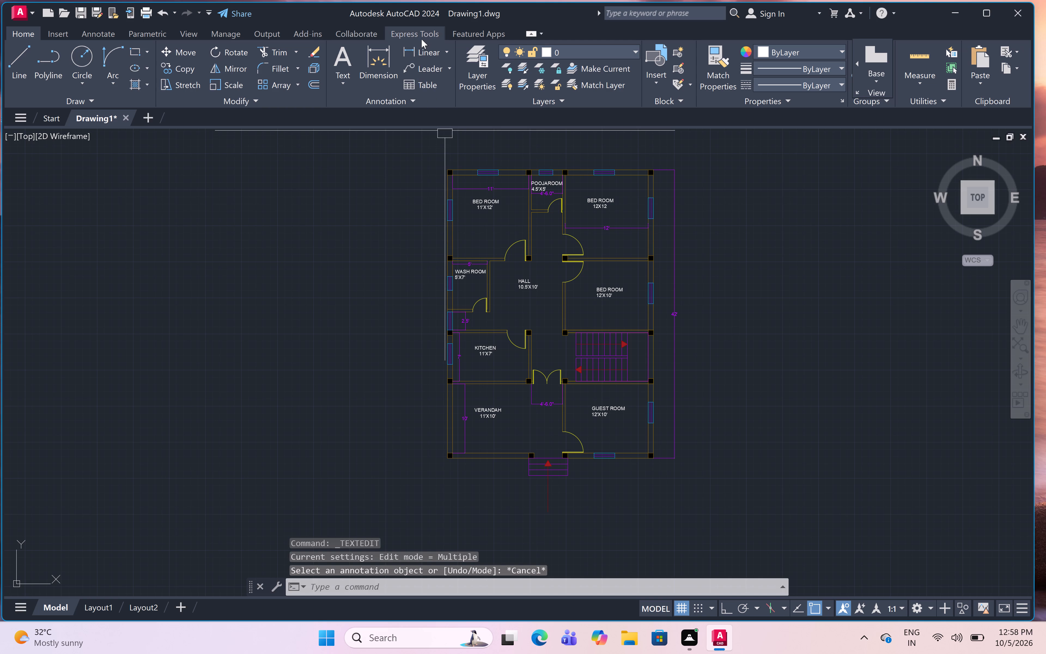
Add a horizontal linear dimension for the plan's overall outer width, placed just above the wall of the bedrooms and pooja room.
{"action": "left_click", "coordinate": [424, 48]}
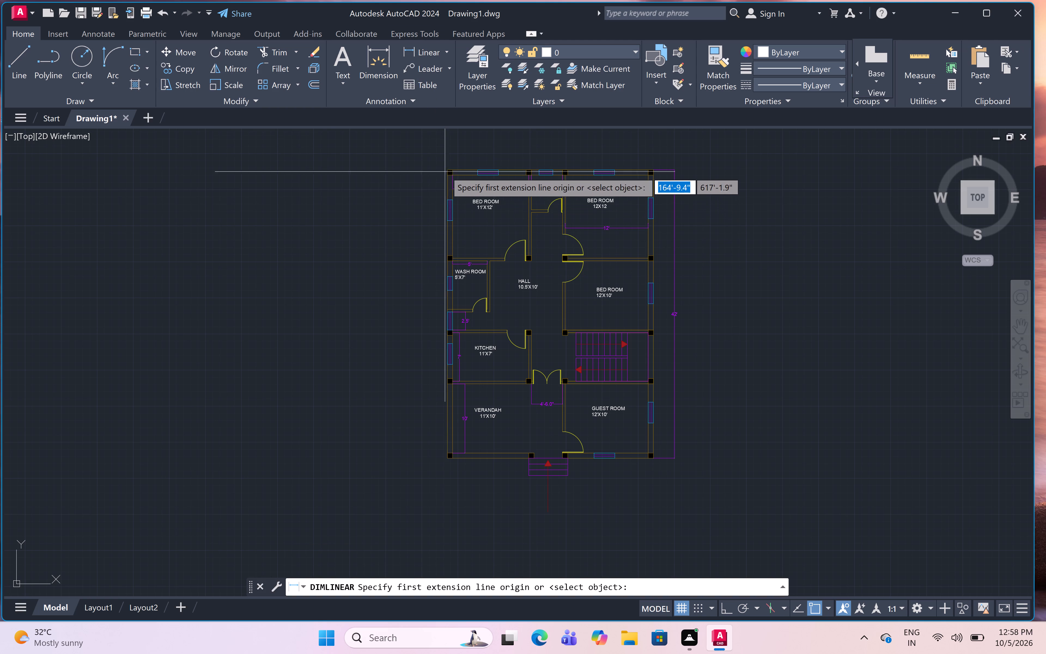
{"action": "left_click", "coordinate": [444, 169]}
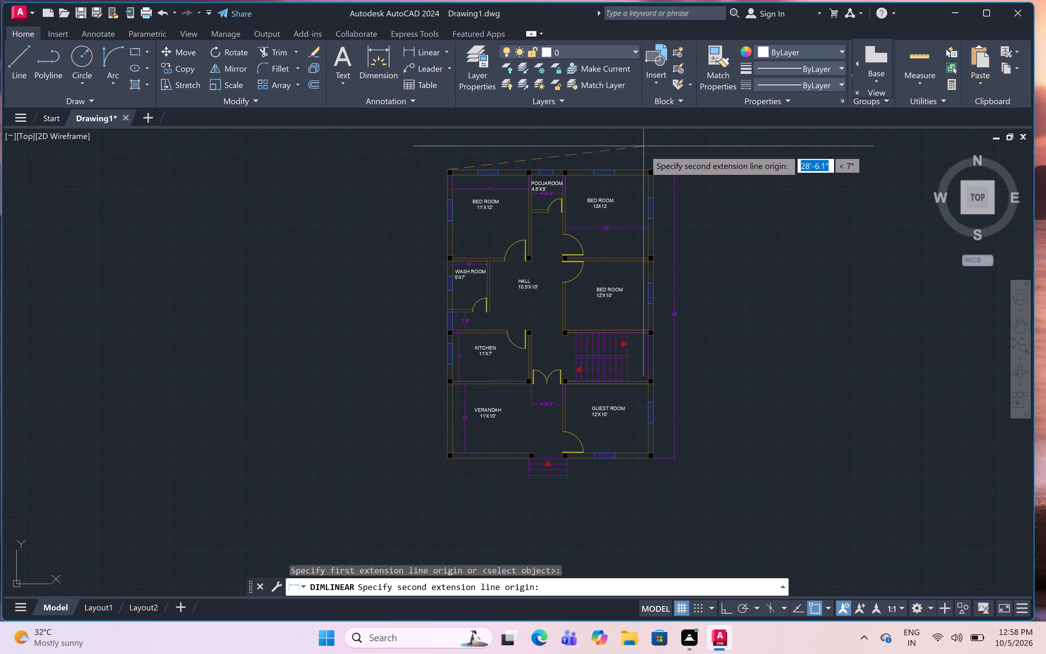
{"action": "scroll", "coordinate": [651, 168], "scroll_direction": "up", "scroll_amount": 1}
{"action": "scroll", "coordinate": [651, 168], "scroll_direction": "down", "scroll_amount": 1}
{"action": "scroll", "coordinate": [651, 168], "scroll_direction": "up", "scroll_amount": 1}
{"action": "scroll", "coordinate": [651, 168], "scroll_direction": "down", "scroll_amount": 1}
{"action": "scroll", "coordinate": [651, 168], "scroll_direction": "up", "scroll_amount": 1}
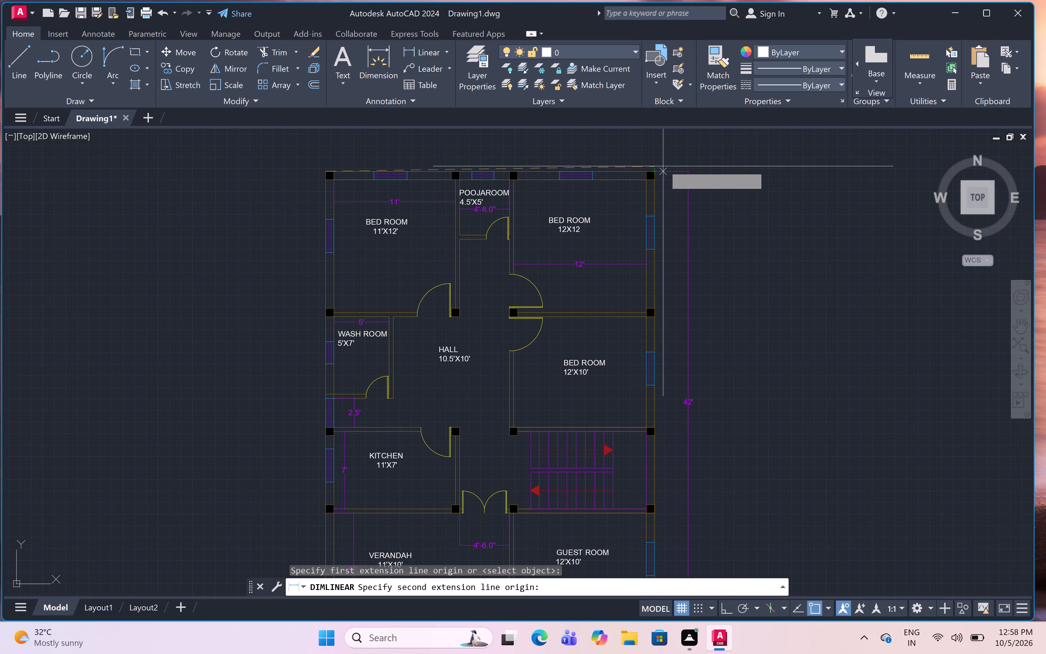
{"action": "left_click", "coordinate": [656, 170]}
{"action": "left_click", "coordinate": [649, 153]}
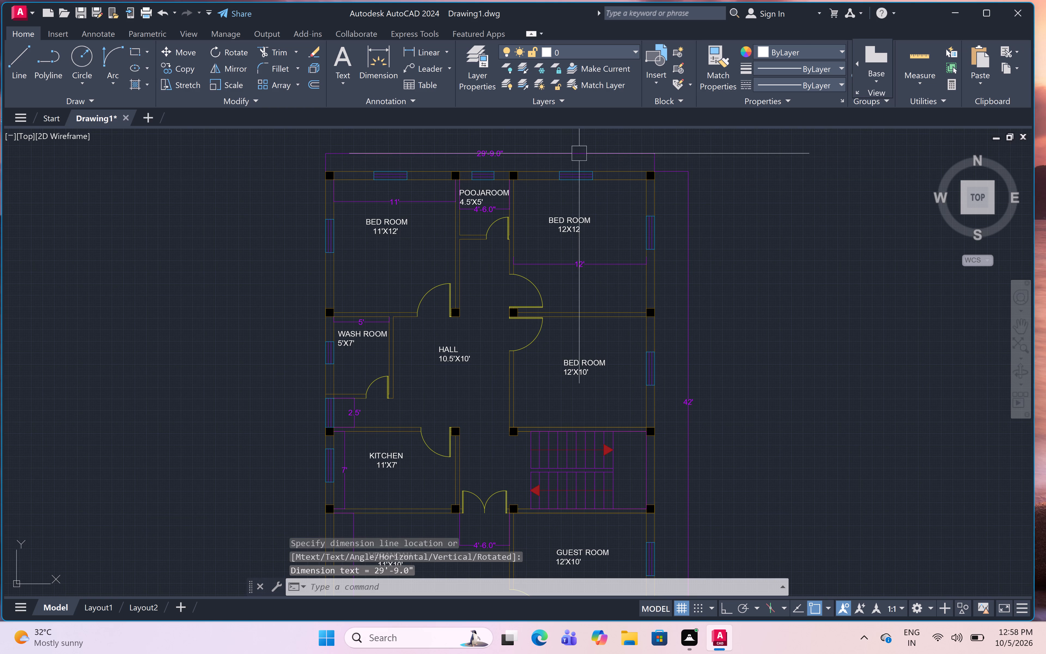
Replace the text of the overall horizontal dimension with 30' and end text editing.
{"action": "scroll", "coordinate": [477, 152], "scroll_direction": "up", "scroll_amount": 6}
{"action": "double_click", "coordinate": [497, 154]}
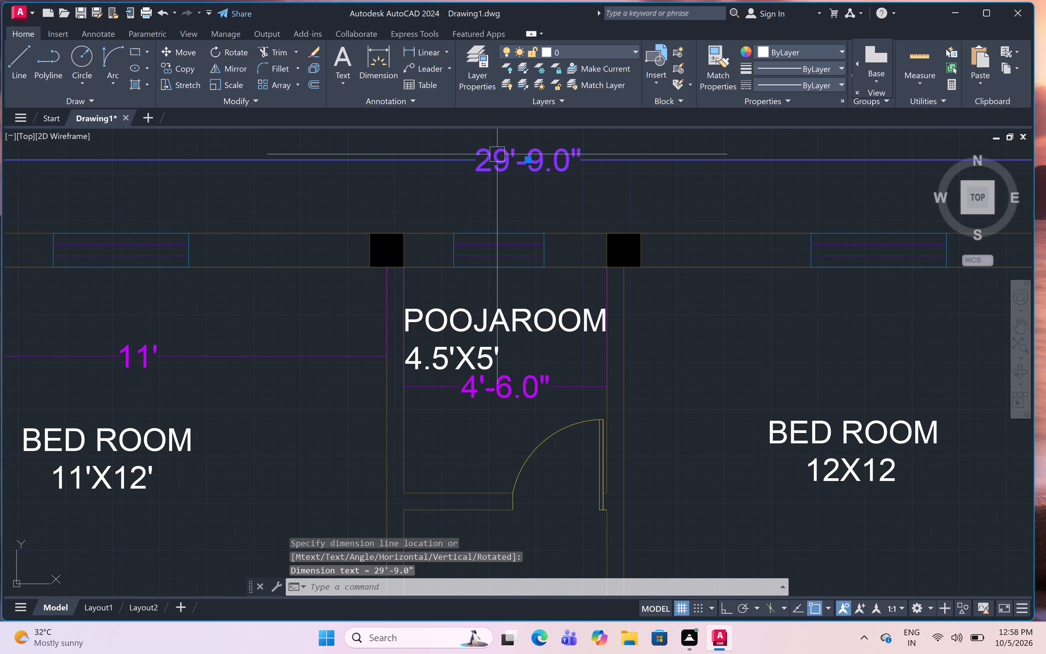
{"action": "left_click", "coordinate": [566, 157]}
{"action": "key", "text": "BackSpace"}
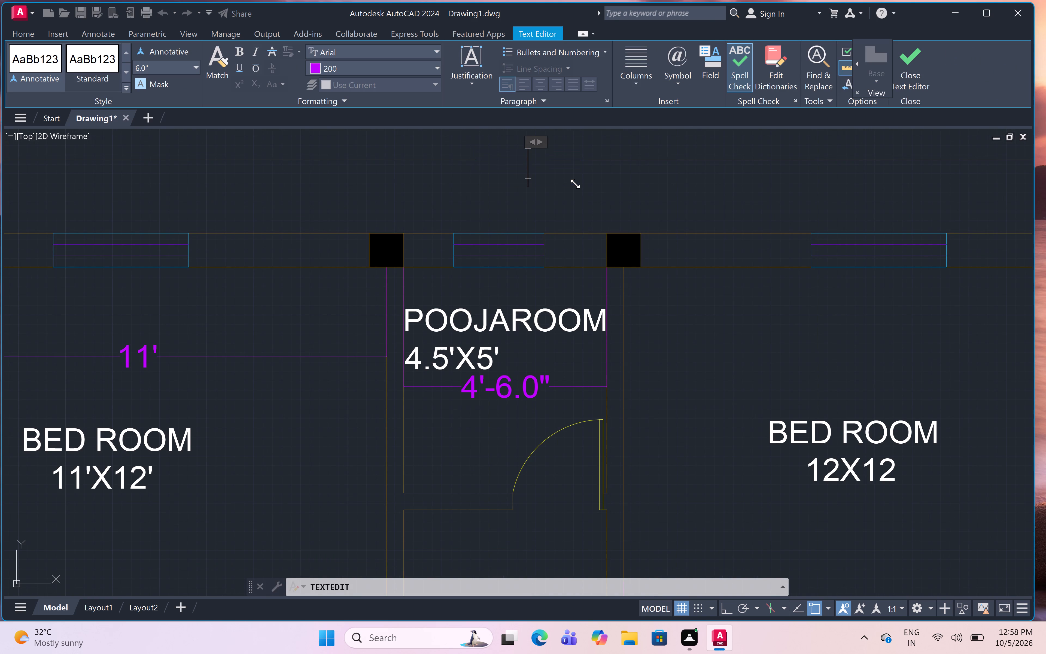
{"action": "type", "text": "30'"}
{"action": "left_click", "coordinate": [567, 178]}
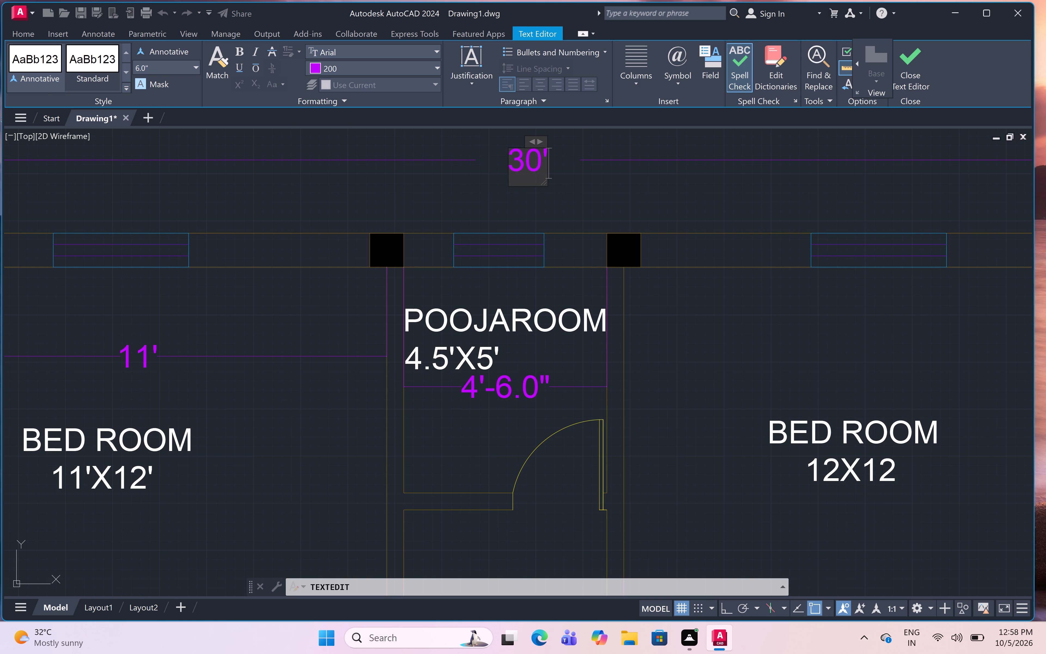
{"action": "scroll", "coordinate": [582, 160], "scroll_direction": "down", "scroll_amount": 6}
{"action": "key", "text": "Escape"}
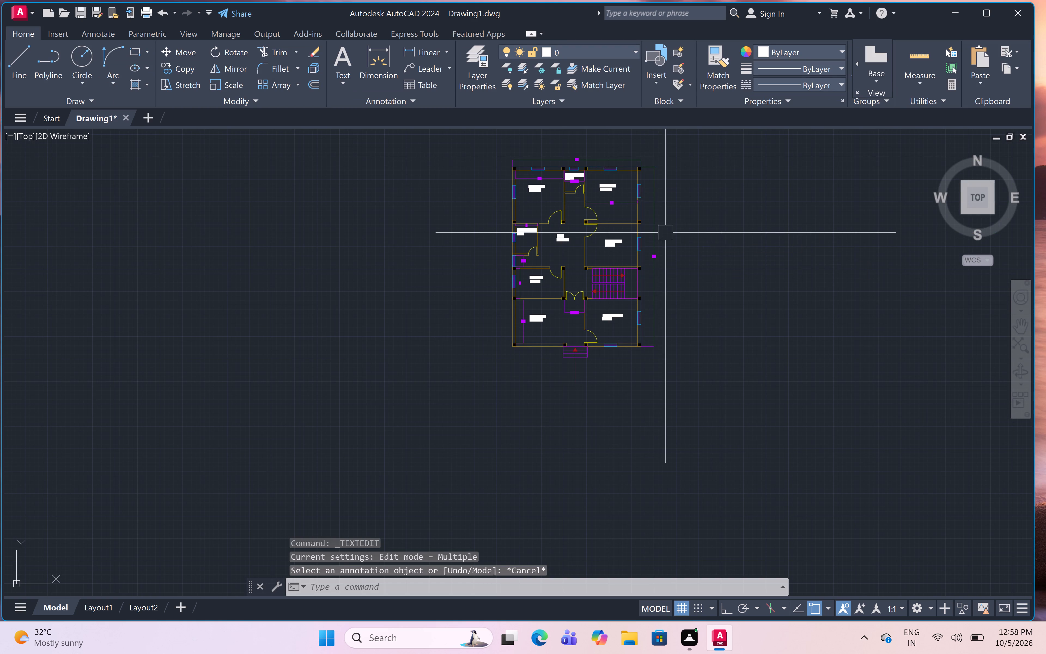
Start a model space plot with the DWG To PDF.pc3 plotter and ISO A4 (297.00 x 210.00 MM) paper.
{"action": "middle_click_drag", "start_coordinate": [702, 207], "coordinate": [704, 248]}
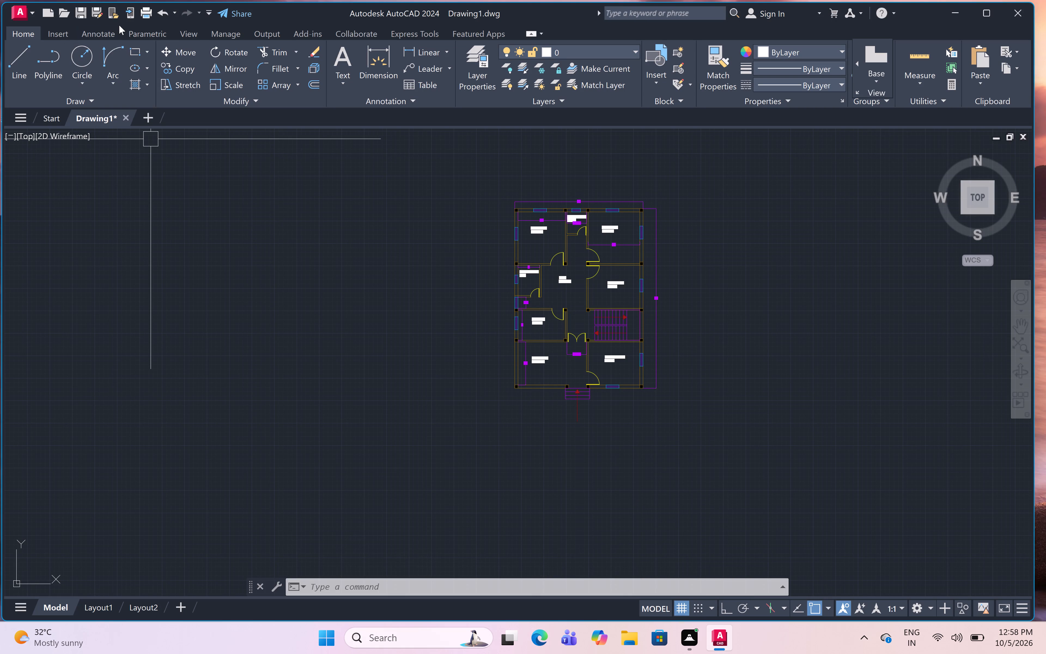
{"action": "left_click", "coordinate": [140, 8]}
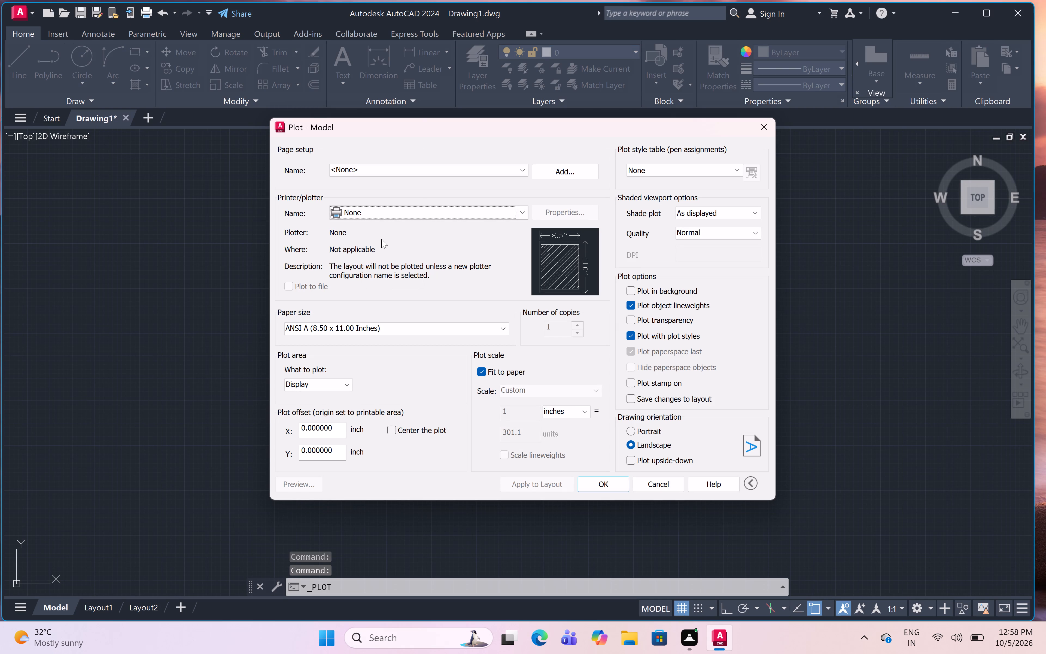
{"action": "left_click", "coordinate": [481, 214]}
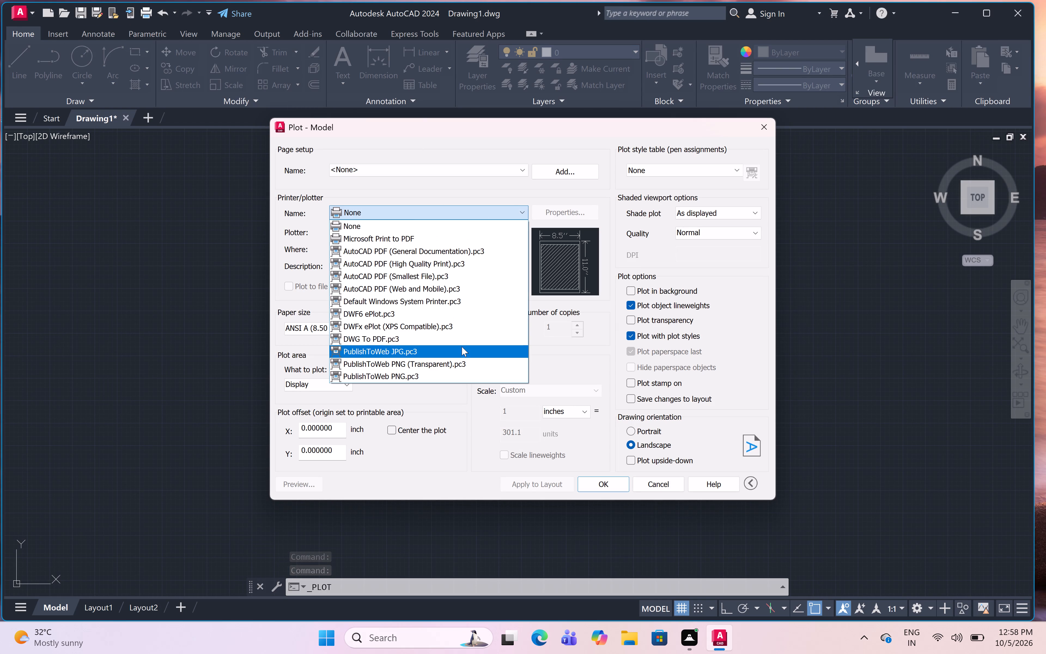
{"action": "left_click", "coordinate": [465, 334]}
{"action": "left_click", "coordinate": [473, 332]}
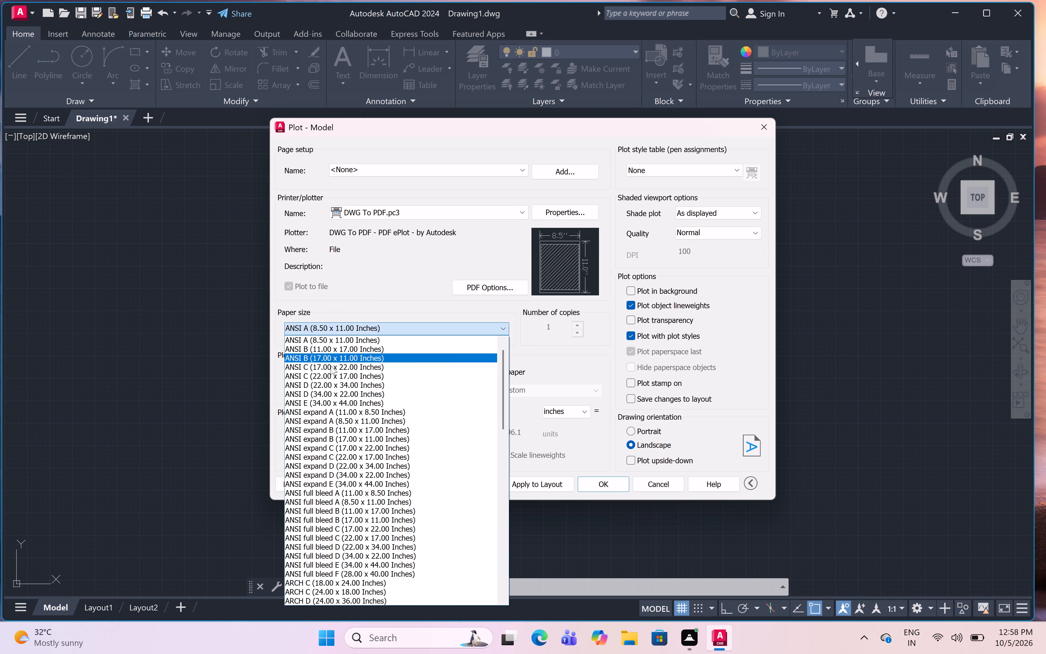
{"action": "scroll", "coordinate": [269, 500], "scroll_direction": "down", "scroll_amount": 6}
{"action": "scroll", "coordinate": [269, 500], "scroll_direction": "up", "scroll_amount": 1}
{"action": "scroll", "coordinate": [269, 500], "scroll_direction": "down", "scroll_amount": 5}
{"action": "scroll", "coordinate": [270, 504], "scroll_direction": "up", "scroll_amount": 3}
{"action": "scroll", "coordinate": [270, 504], "scroll_direction": "down", "scroll_amount": 2}
{"action": "scroll", "coordinate": [270, 504], "scroll_direction": "up", "scroll_amount": 2}
{"action": "scroll", "coordinate": [327, 442], "scroll_direction": "down", "scroll_amount": 5}
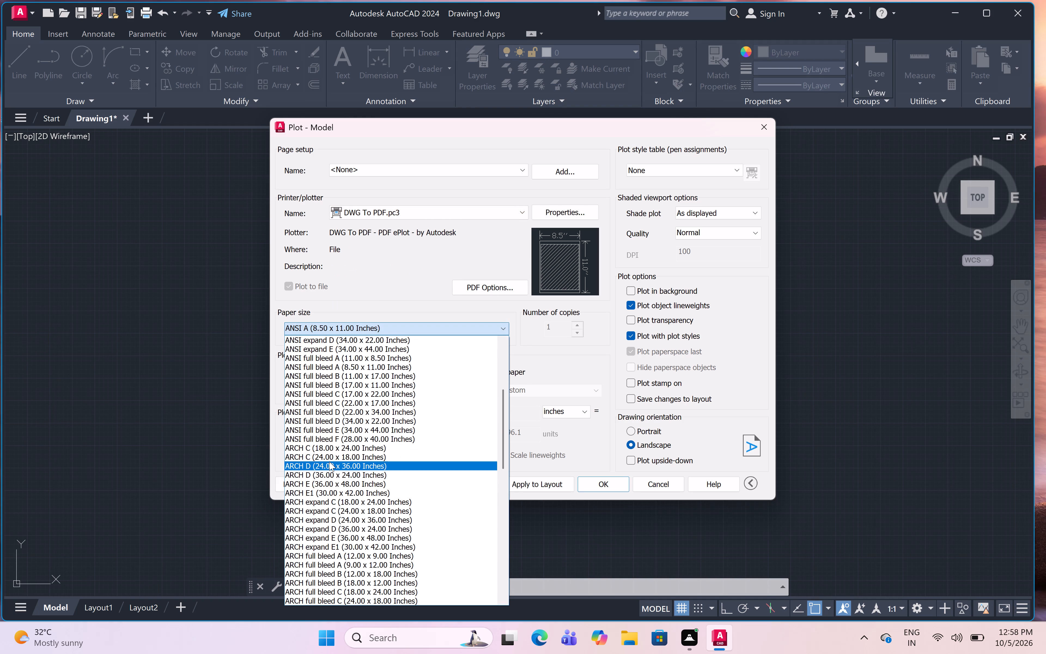
{"action": "scroll", "coordinate": [329, 462], "scroll_direction": "down", "scroll_amount": 7}
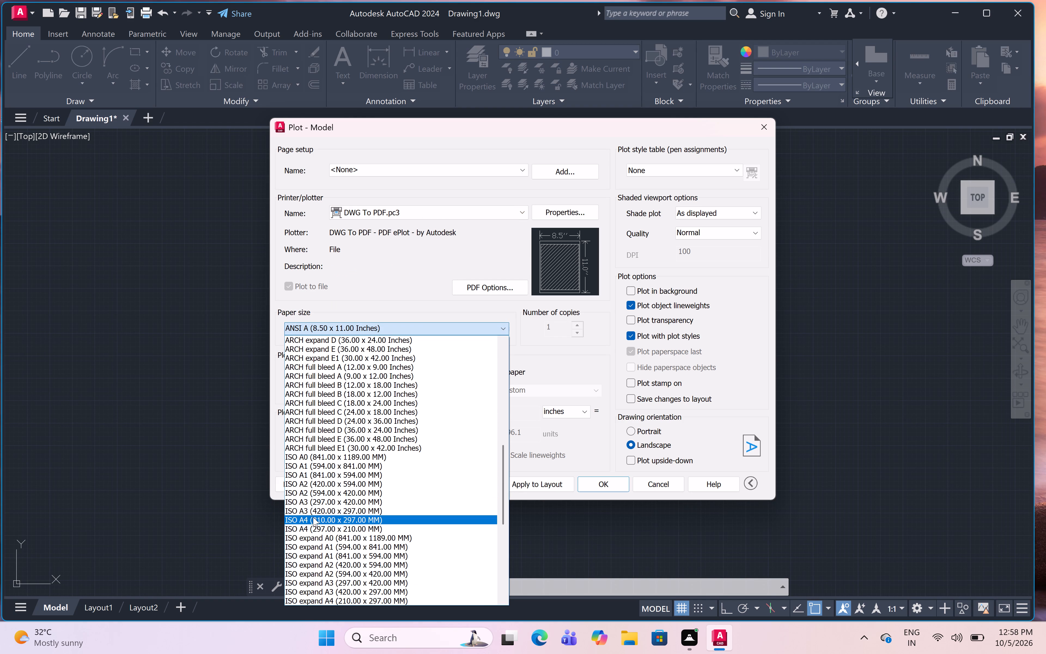
{"action": "left_click", "coordinate": [322, 528]}
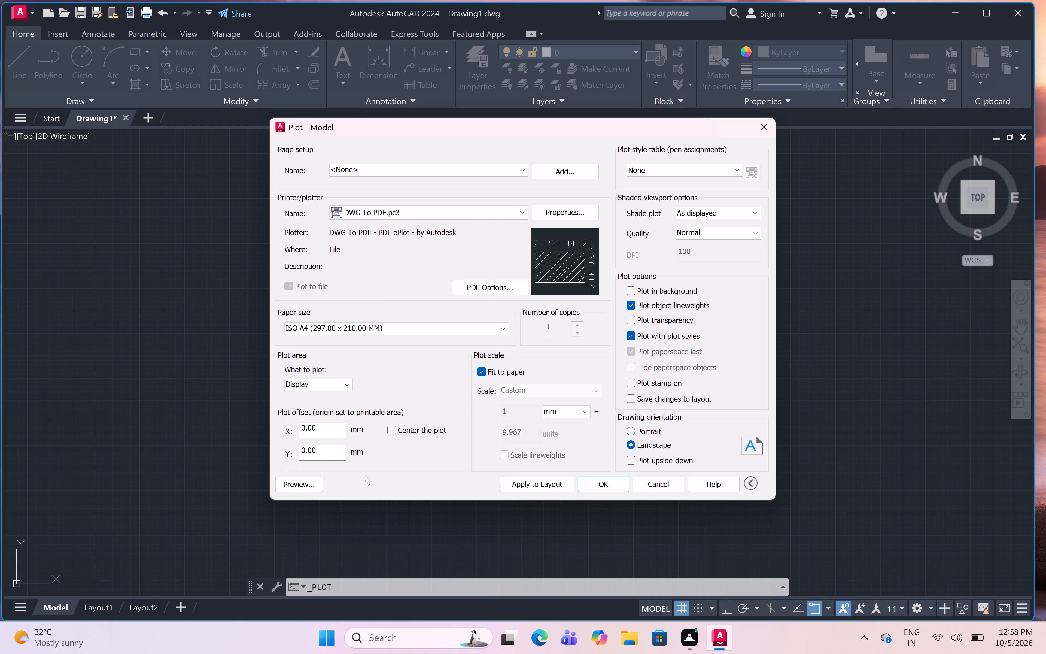
Set the plot area to a window enclosing the whole floor plan with its overall dimensions, and center the plot.
{"action": "left_click", "coordinate": [346, 380]}
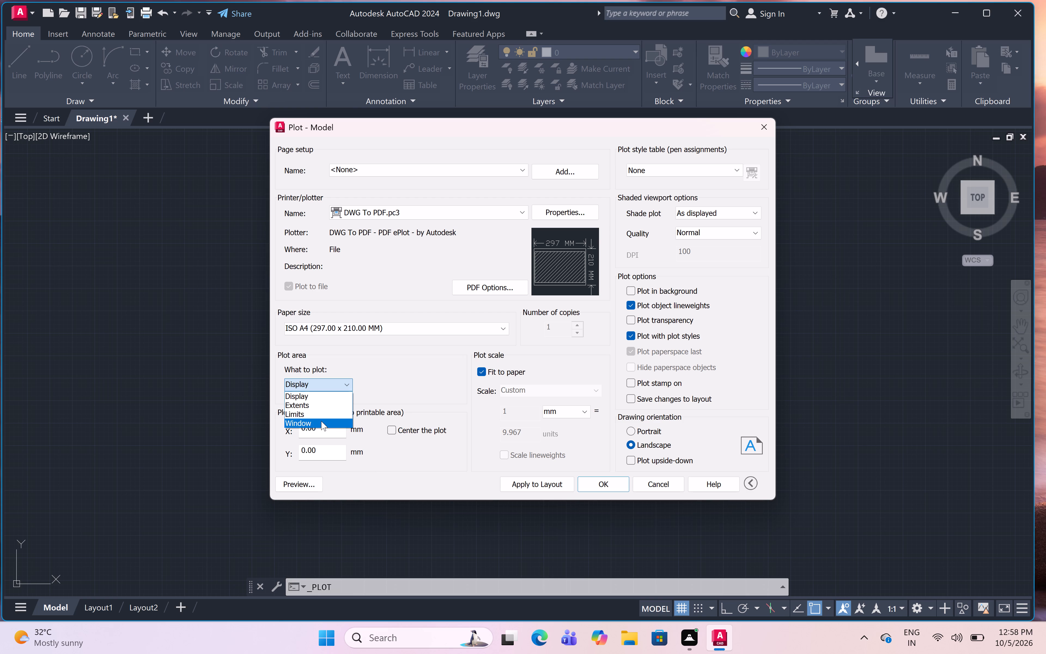
{"action": "left_click", "coordinate": [321, 421]}
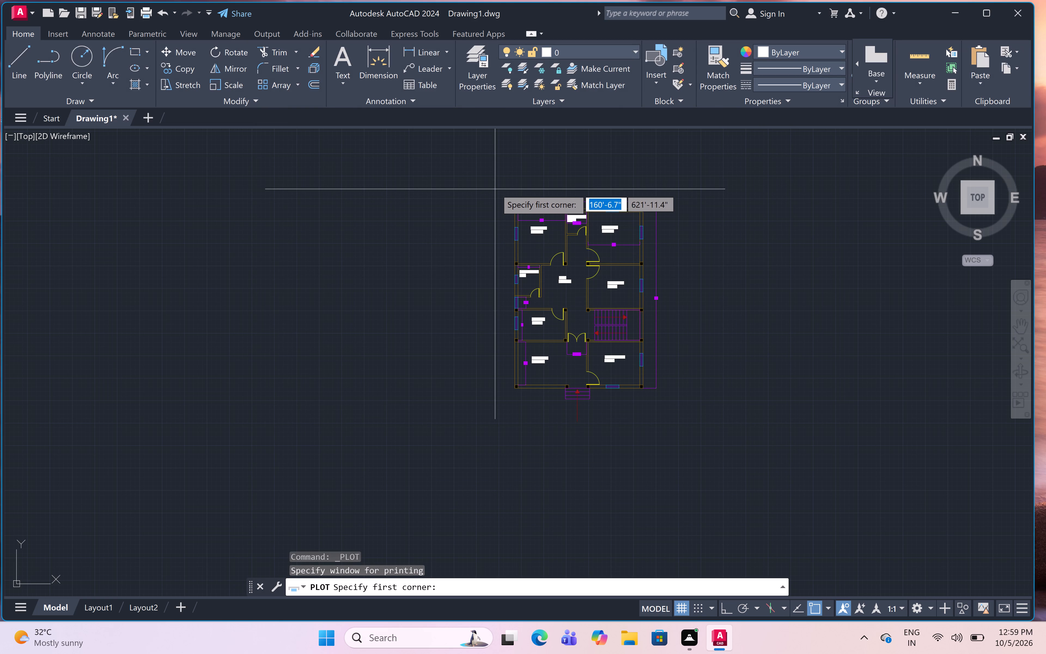
{"action": "left_click", "coordinate": [496, 187]}
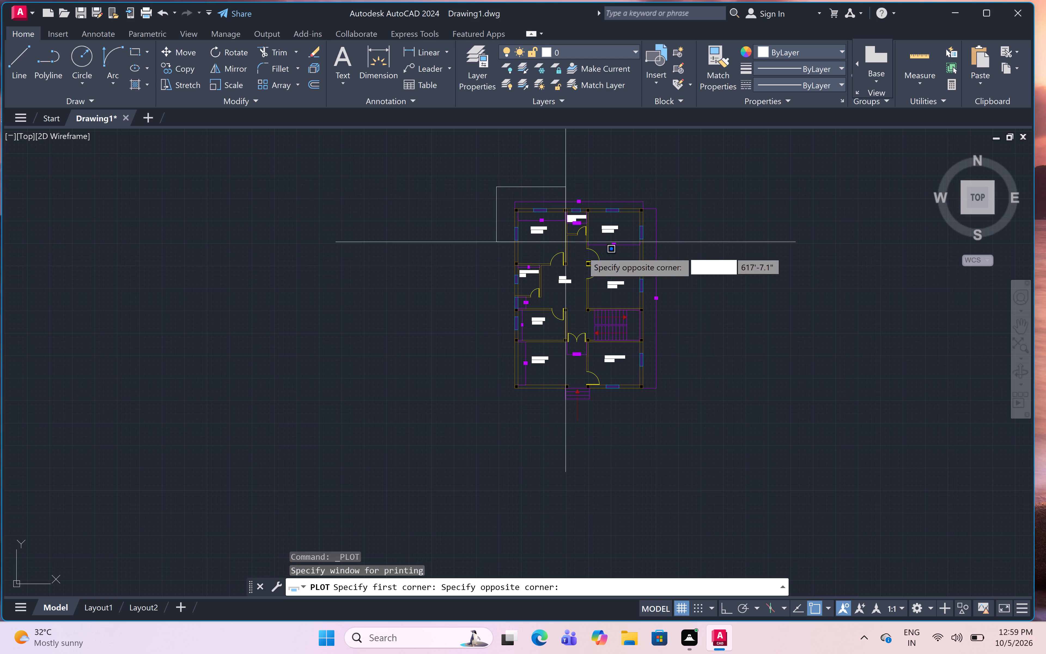
{"action": "left_click", "coordinate": [671, 425]}
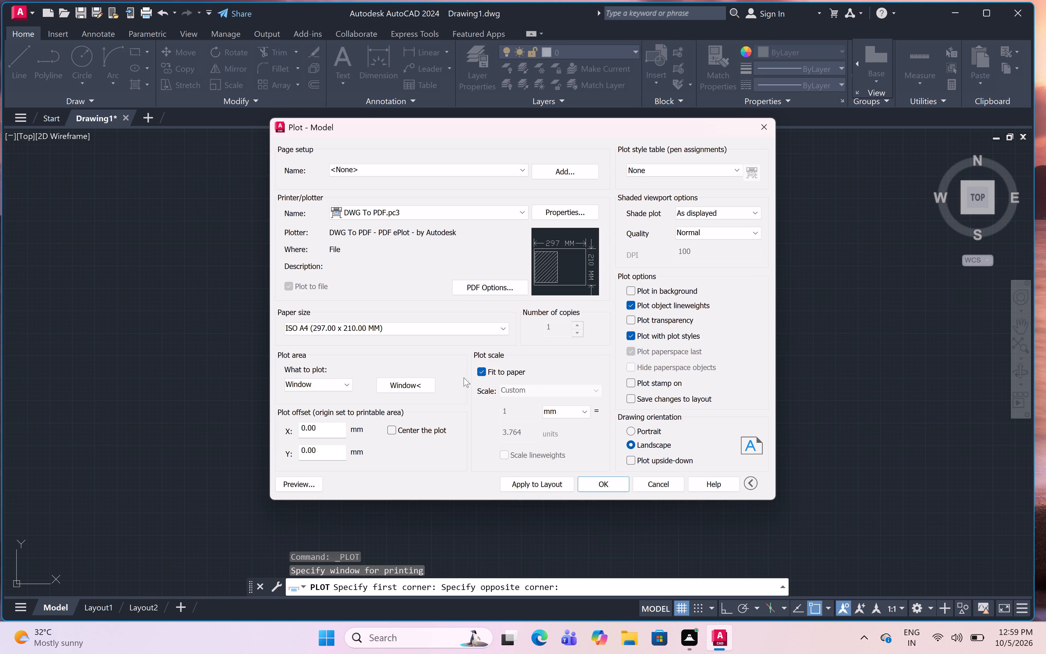
{"action": "left_click", "coordinate": [393, 427]}
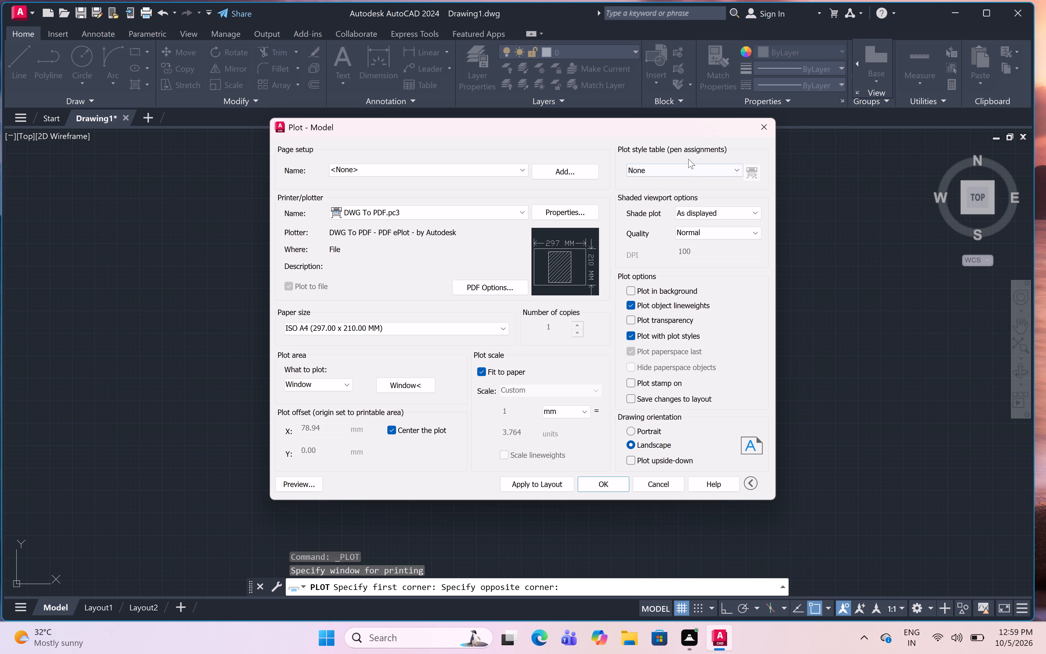
Assign the acad.ctb plot style table to all layouts and apply the plot settings to the layout.
{"action": "left_click", "coordinate": [687, 169]}
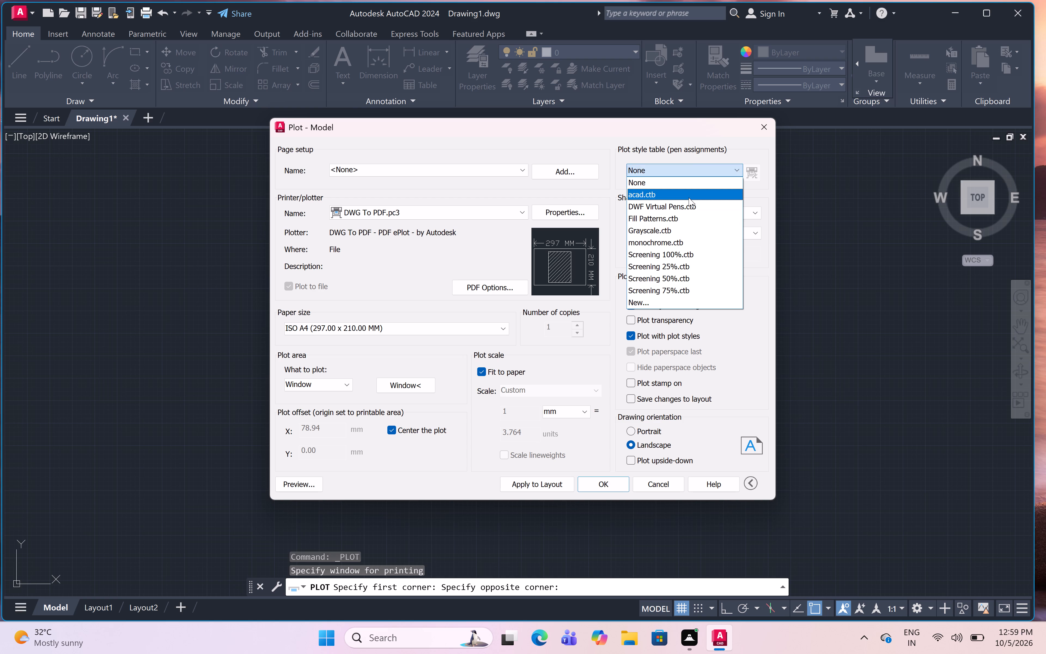
{"action": "left_click", "coordinate": [689, 196]}
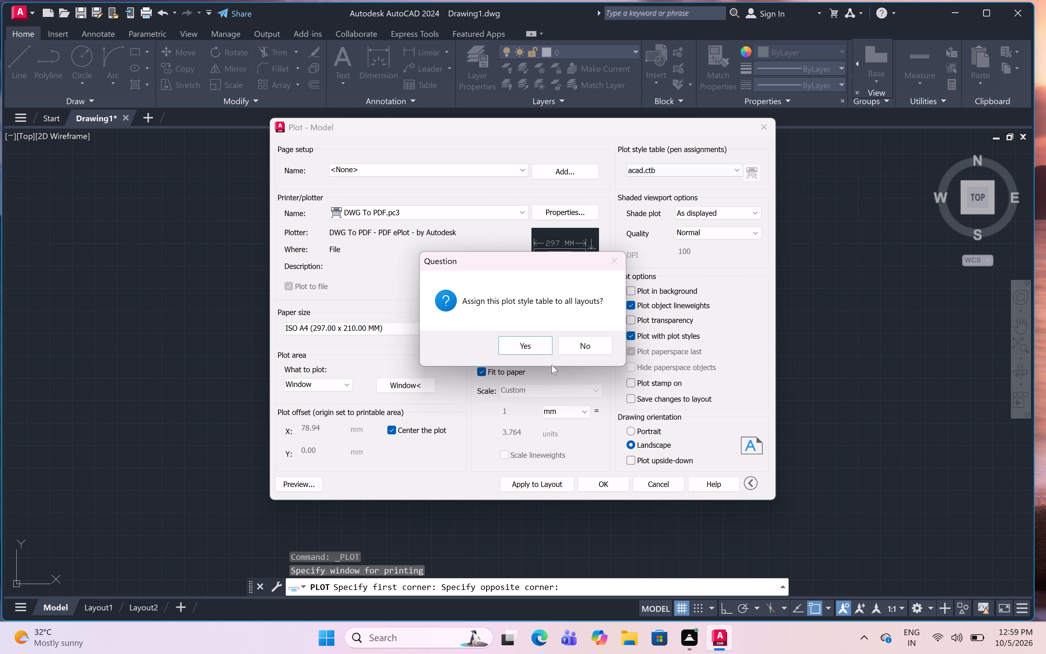
{"action": "left_click", "coordinate": [535, 349]}
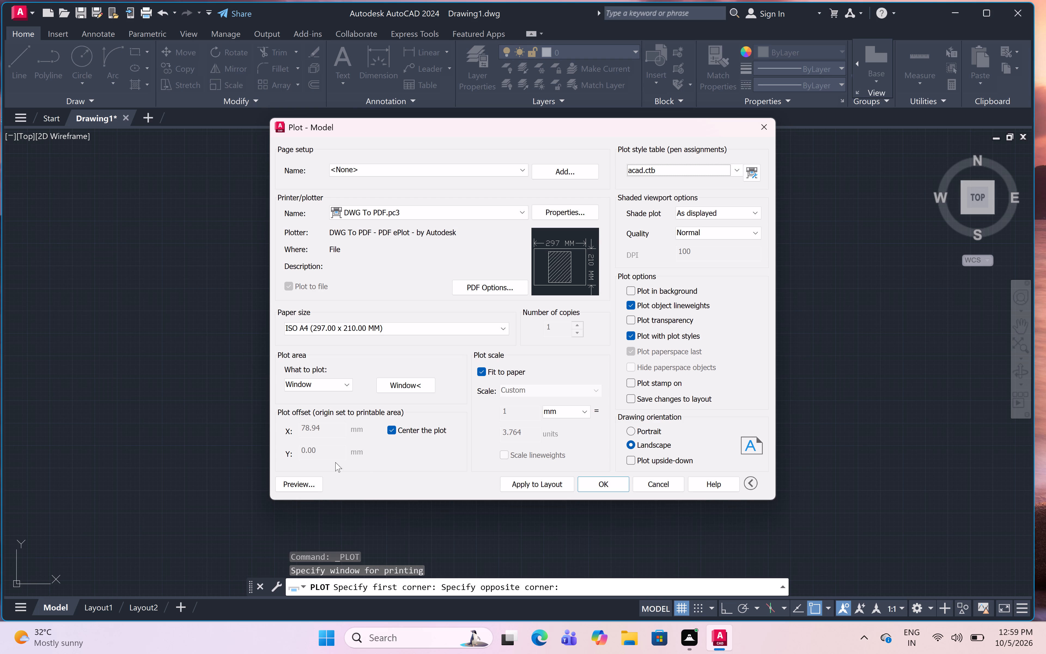
{"action": "left_click", "coordinate": [524, 483]}
Plot the floor plan to a PDF named 5-10-26 PLAN (1) in the Documents folder.
{"action": "left_click", "coordinate": [600, 483]}
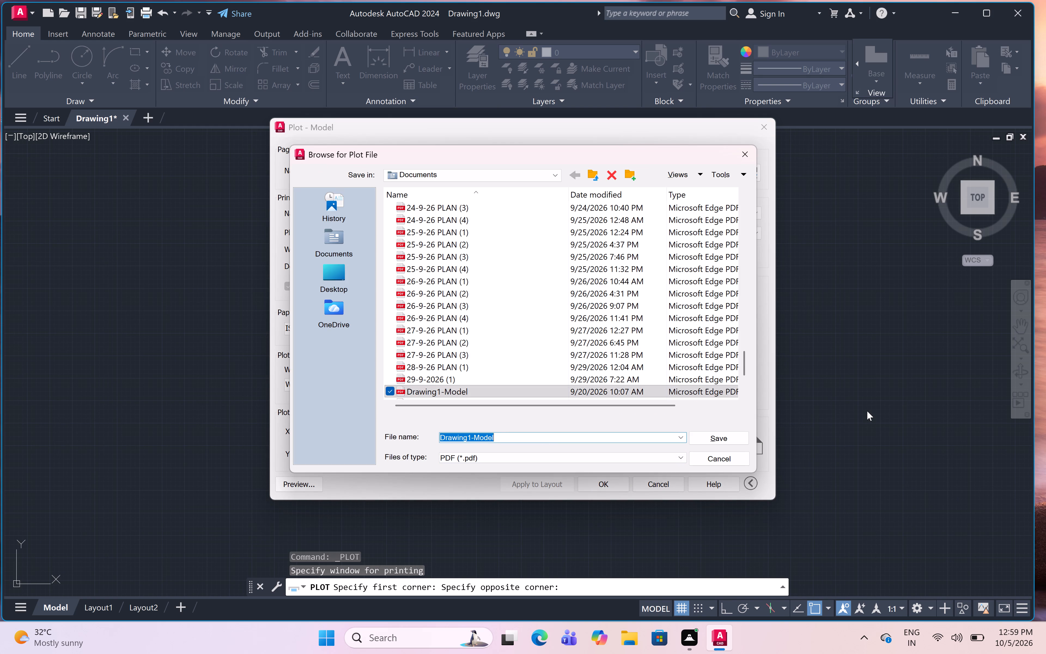
{"action": "key", "text": "BackSpace"}
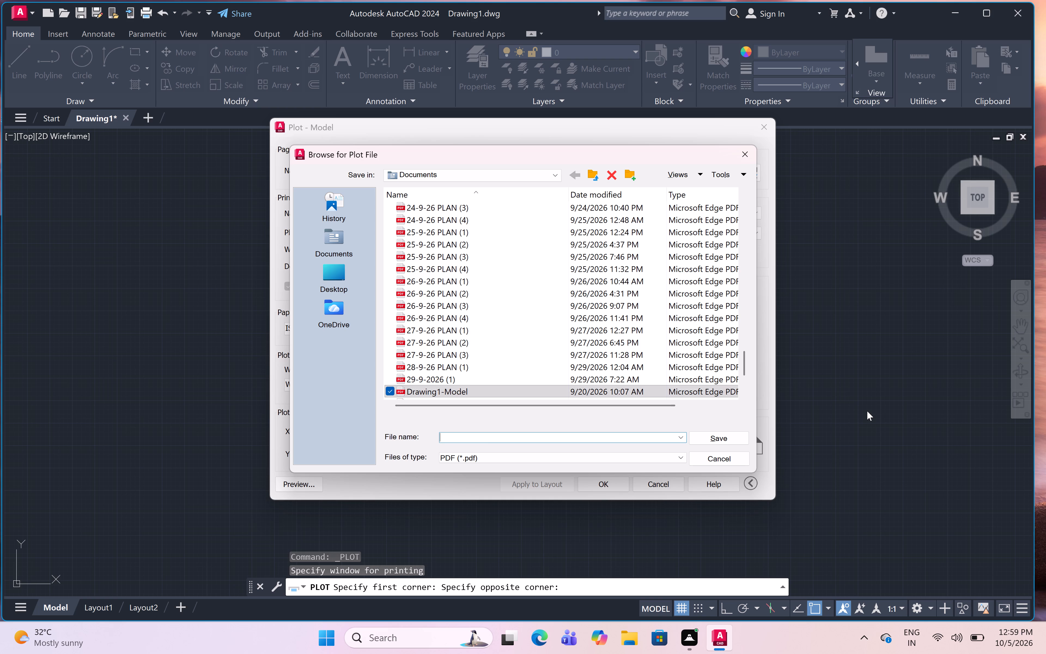
{"action": "type", "text": "5-"}
{"action": "type", "text": "10-"}
{"action": "key", "text": "2"}
{"action": "type", "text": "6"}
{"action": "key", "text": "space"}
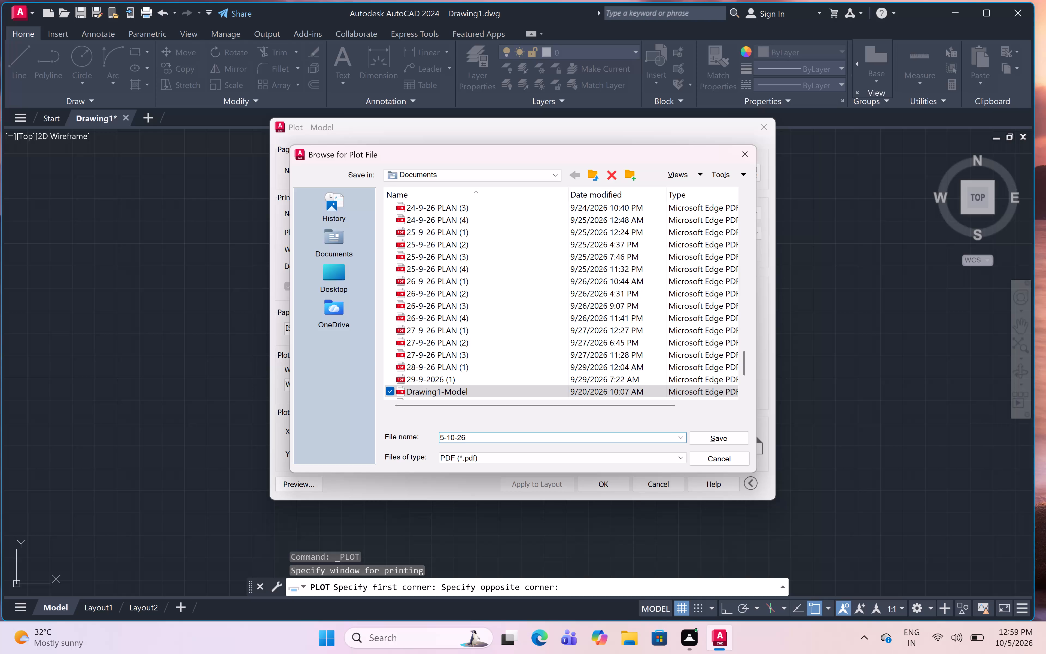
{"action": "type", "text": "PLAN ("}
{"action": "key", "text": "1"}
{"action": "key", "text": "shift+parenright"}
{"action": "left_click", "coordinate": [709, 437]}
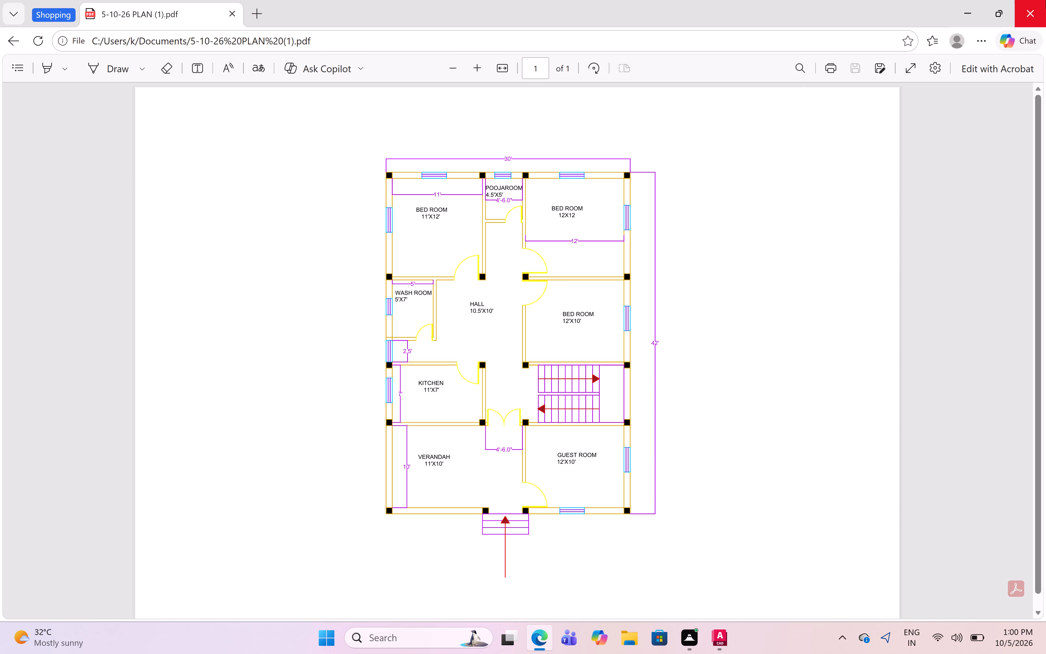
Check the plotted floor plan PDF in the browser and close it.
{"action": "left_click", "coordinate": [772, 268]}
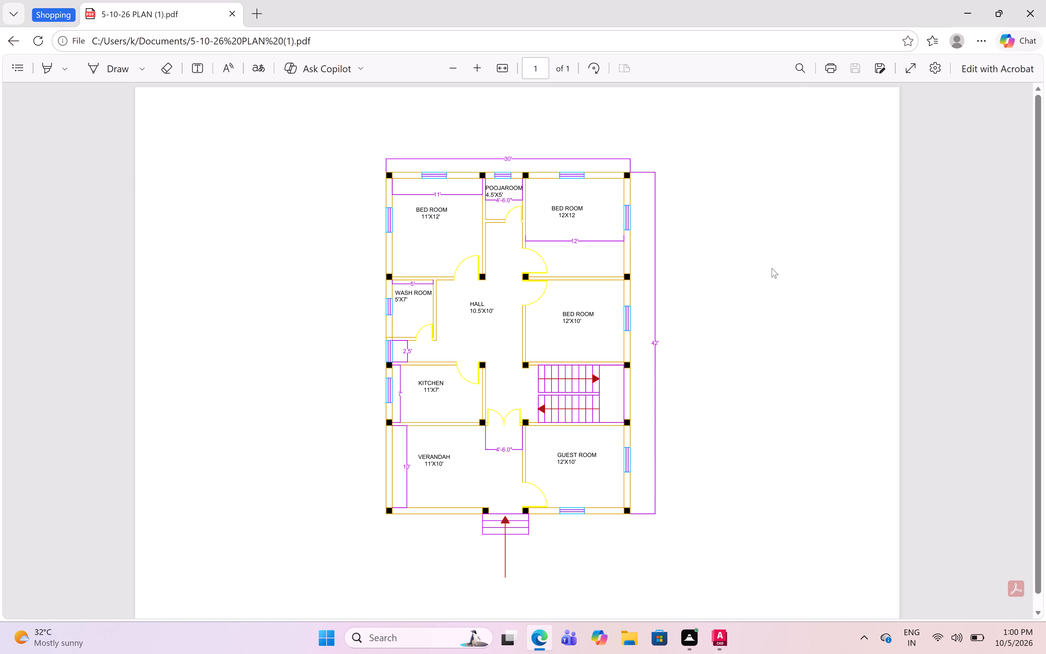
{"action": "right_click", "coordinate": [725, 264]}
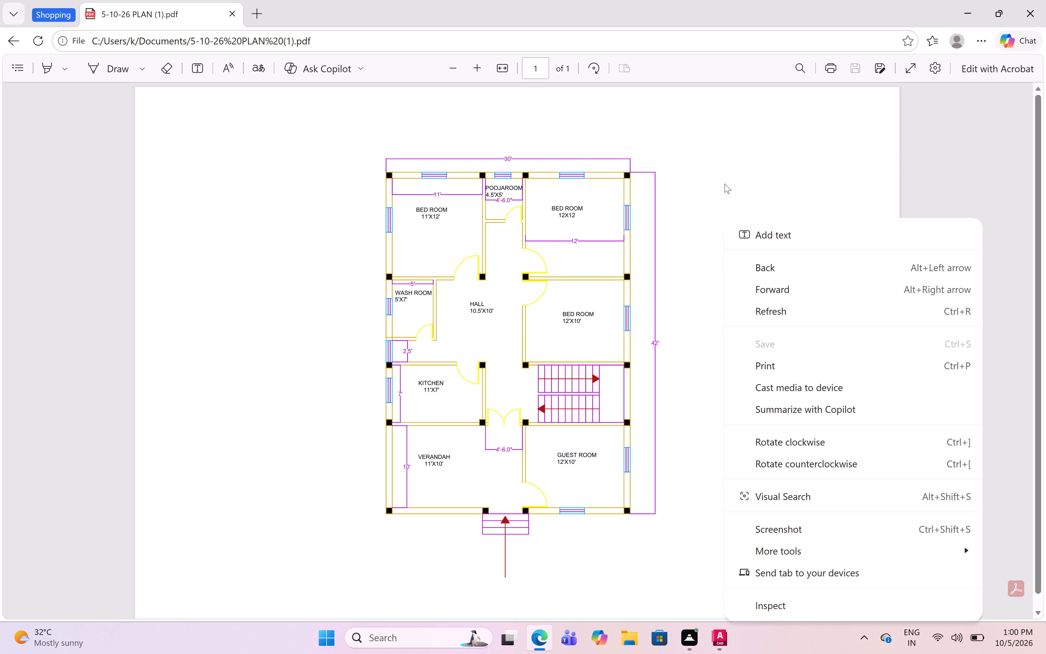
{"action": "left_click", "coordinate": [730, 175]}
{"action": "left_click", "coordinate": [1034, 11]}
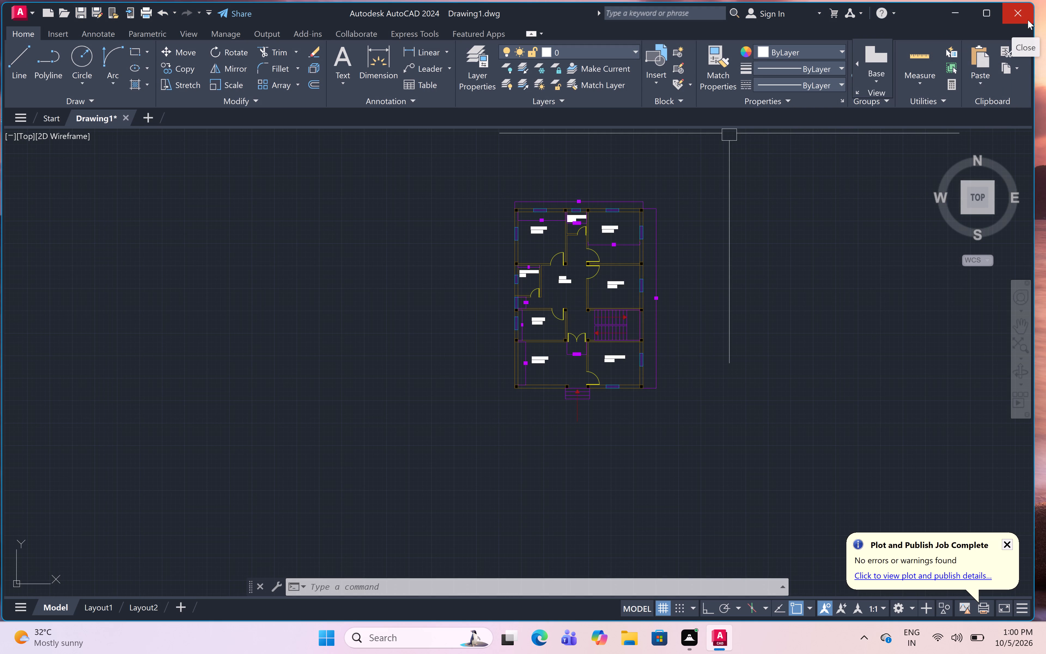
Save the drawing in Documents as 5-10-26 PLAN (1) in AutoCAD 2018 Drawing format.
{"action": "left_click", "coordinate": [14, 11]}
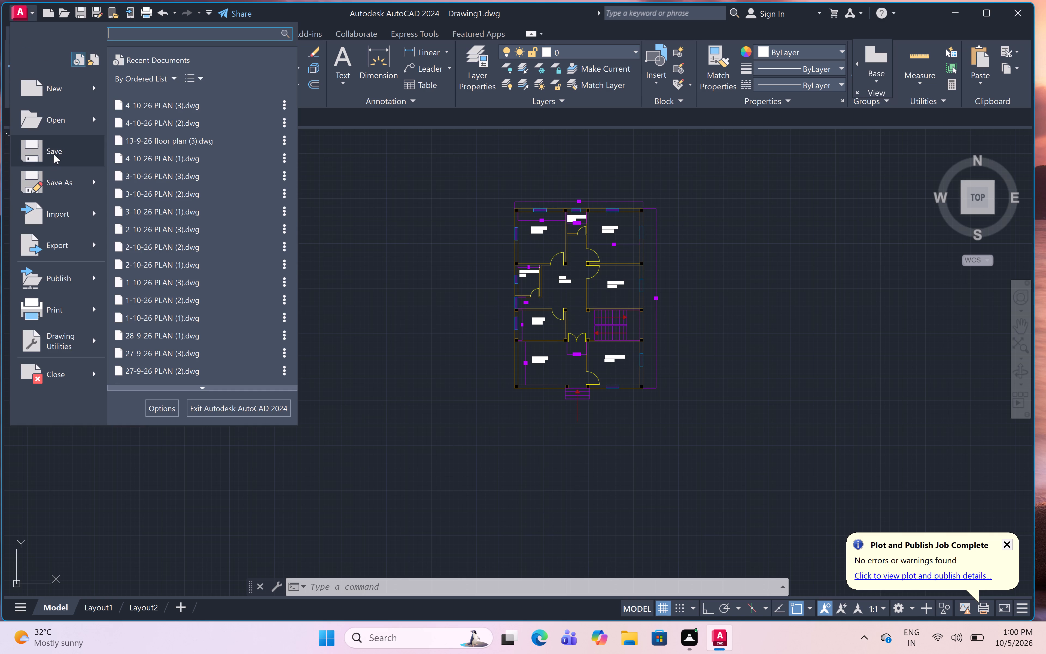
{"action": "left_click", "coordinate": [56, 151]}
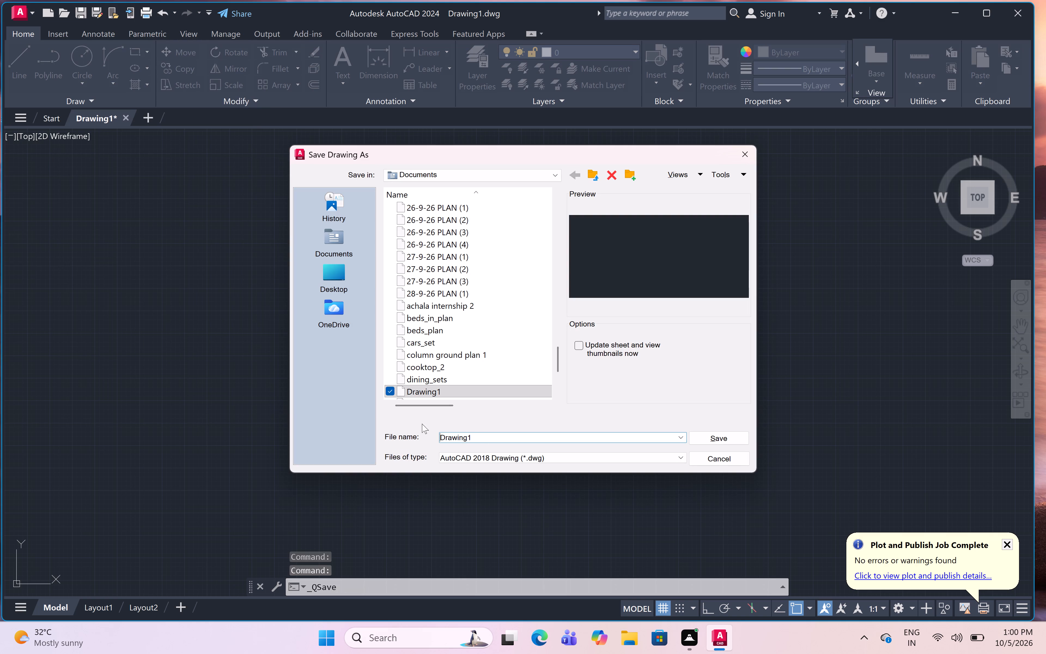
{"action": "left_click", "coordinate": [482, 438]}
{"action": "key", "text": "BackSpace"}
{"action": "key", "text": "BackSpace"}
{"action": "key", "text": "BackSpace"}
{"action": "key", "text": "BackSpace"}
{"action": "key", "text": "BackSpace"}
{"action": "key", "text": "BackSpace"}
{"action": "key", "text": "BackSpace"}
{"action": "key", "text": "BackSpace"}
{"action": "key", "text": "BackSpace"}
{"action": "key", "text": "BackSpace"}
{"action": "key", "text": "BackSpace"}
{"action": "key", "text": "BackSpace"}
{"action": "key", "text": "BackSpace"}
{"action": "key", "text": "BackSpace"}
{"action": "key", "text": "BackSpace"}
{"action": "key", "text": "BackSpace"}
{"action": "key", "text": "BackSpace"}
{"action": "key", "text": "BackSpace"}
{"action": "key", "text": "BackSpace"}
{"action": "key", "text": "BackSpace"}
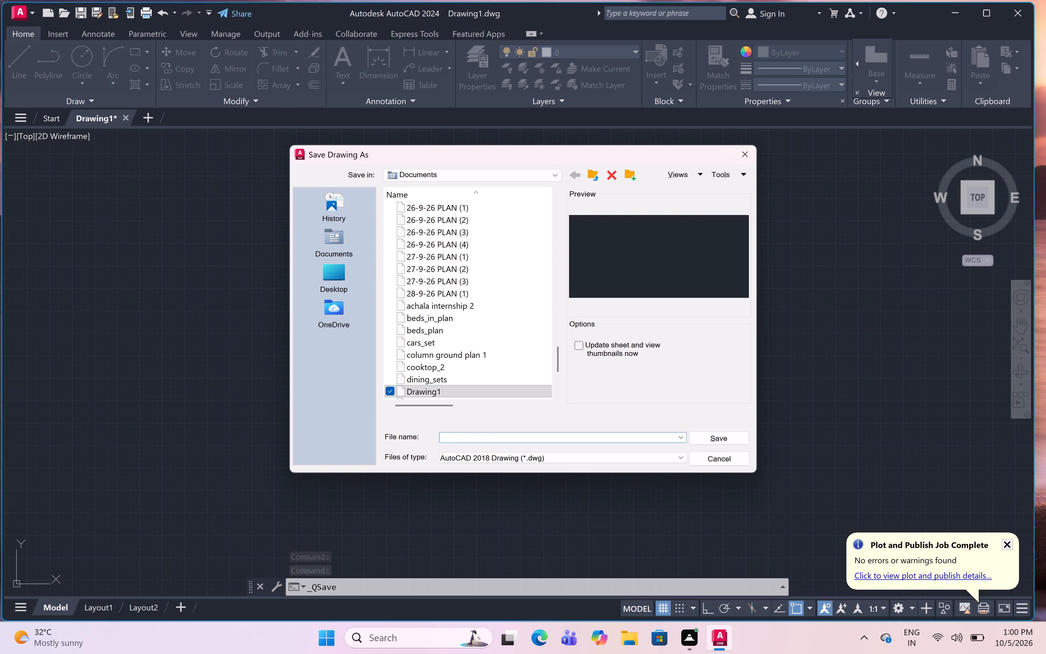
{"action": "type", "text": "5-10-"}
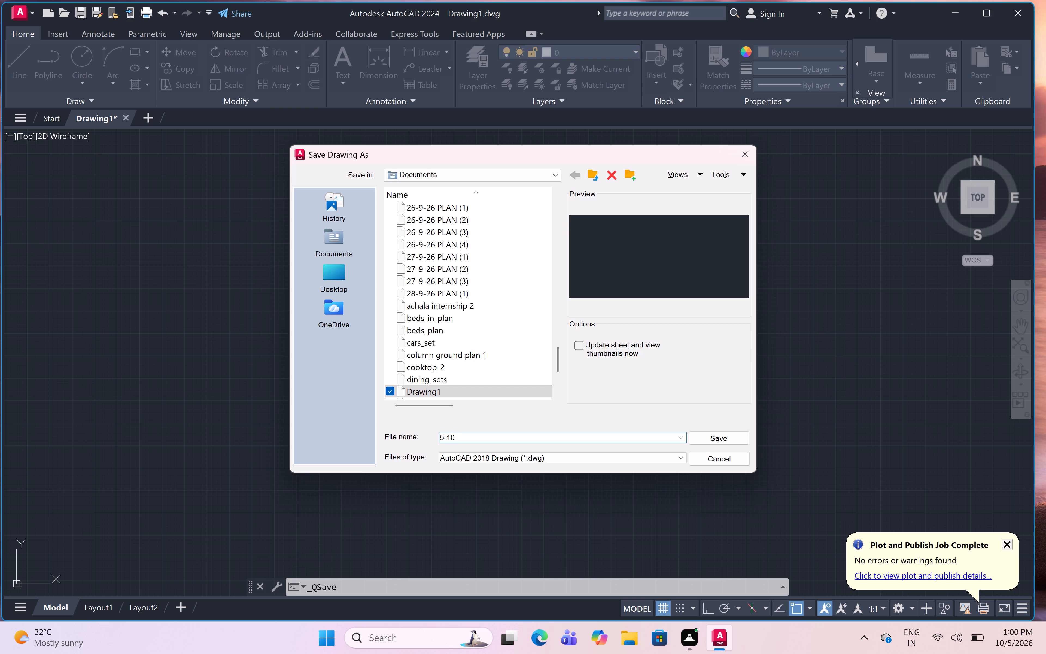
{"action": "key", "text": "2"}
{"action": "type", "text": "026"}
{"action": "key", "text": "BackSpace"}
{"action": "key", "text": "BackSpace"}
{"action": "key", "text": "BackSpace"}
{"action": "type", "text": "6 PLAN"}
{"action": "key", "text": "space"}
{"action": "key", "text": "shift+parenleft"}
{"action": "key", "text": "1"}
{"action": "key", "text": "0"}
{"action": "key", "text": "BackSpace"}
{"action": "key", "text": "shift+parenright"}
{"action": "left_click", "coordinate": [723, 434]}
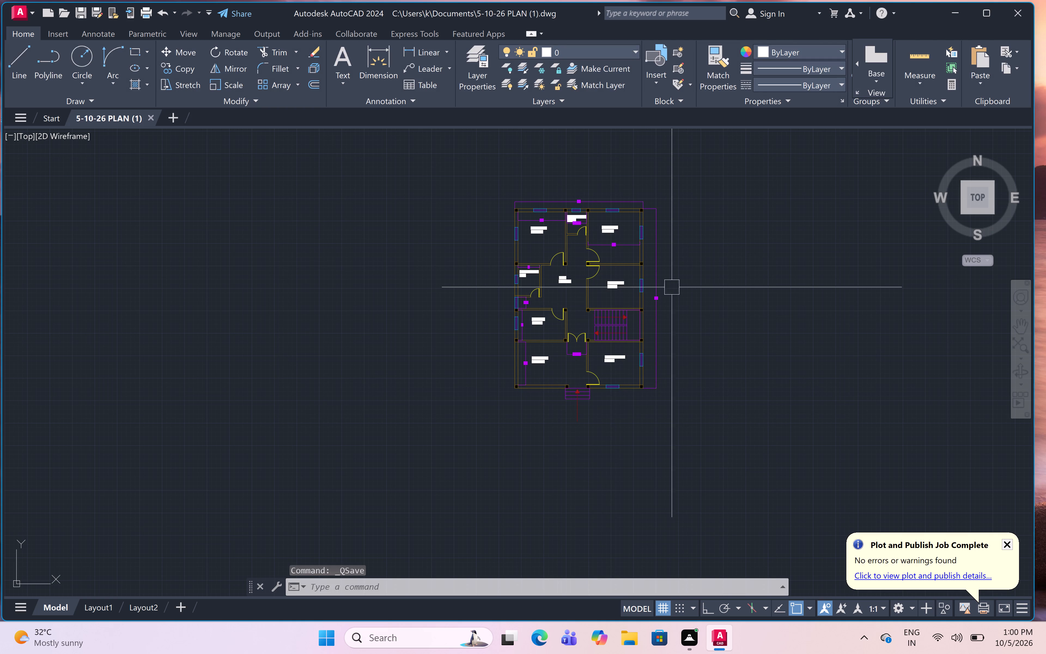
Close the CAD application.
{"action": "left_click", "coordinate": [1015, 18]}
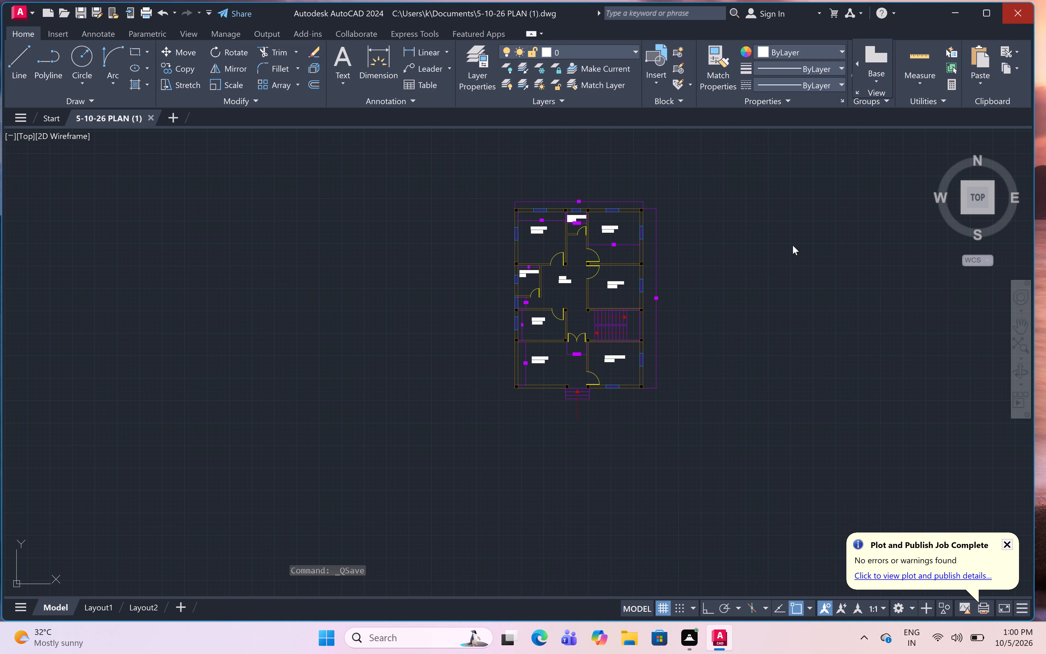